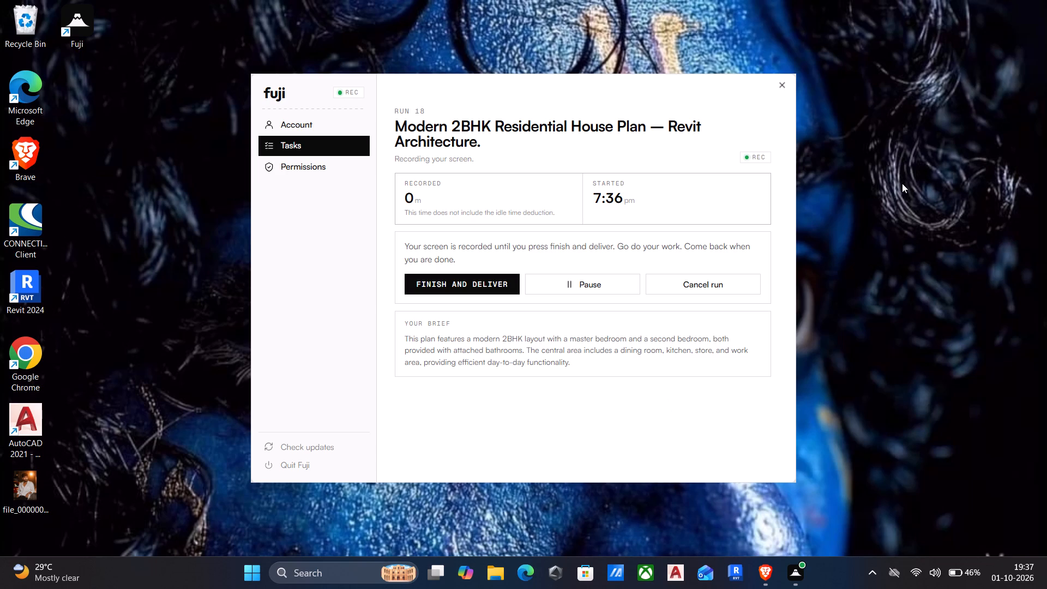
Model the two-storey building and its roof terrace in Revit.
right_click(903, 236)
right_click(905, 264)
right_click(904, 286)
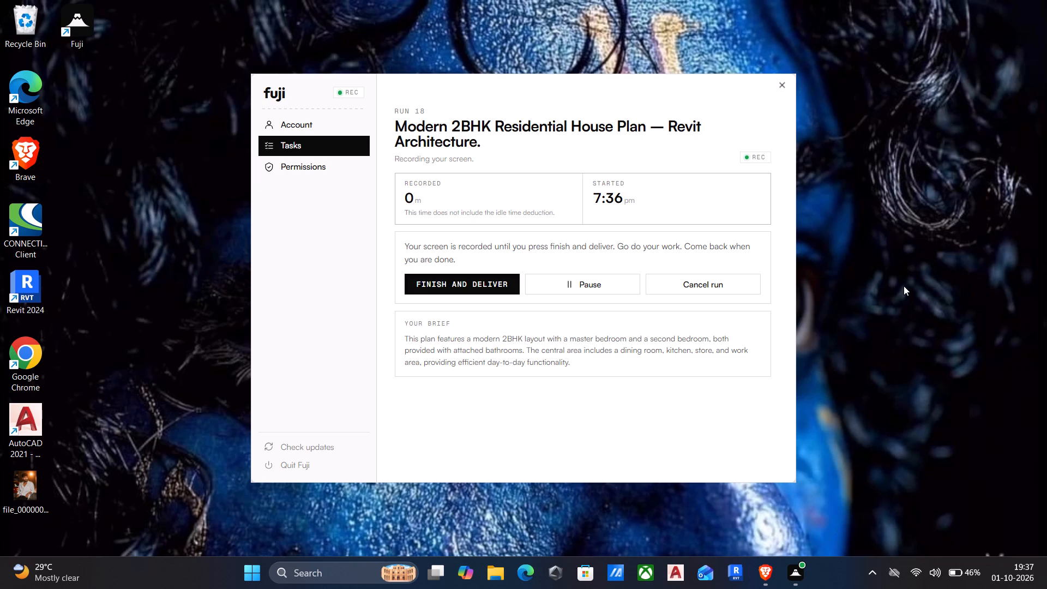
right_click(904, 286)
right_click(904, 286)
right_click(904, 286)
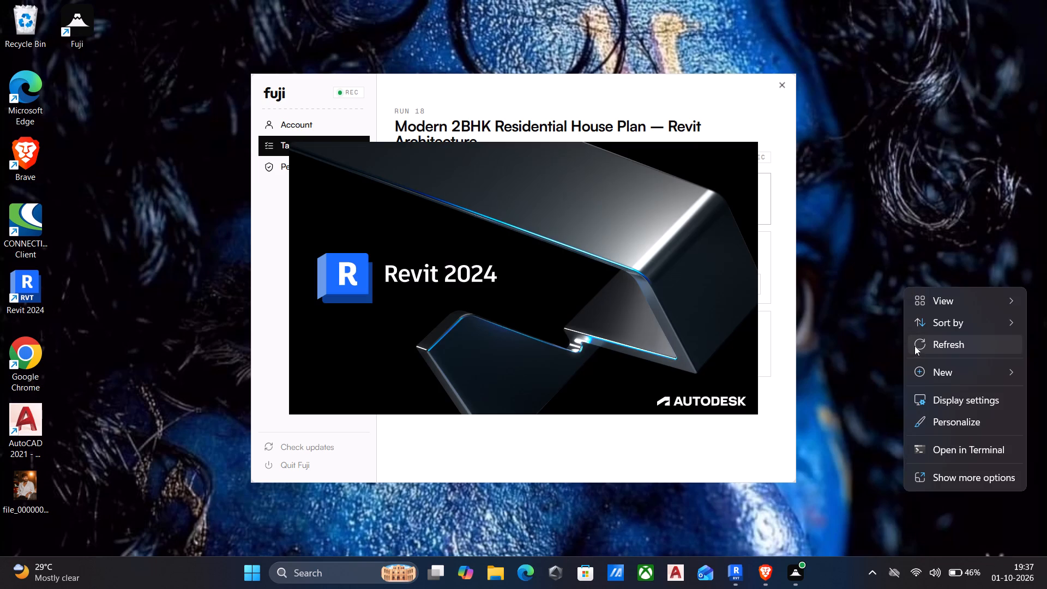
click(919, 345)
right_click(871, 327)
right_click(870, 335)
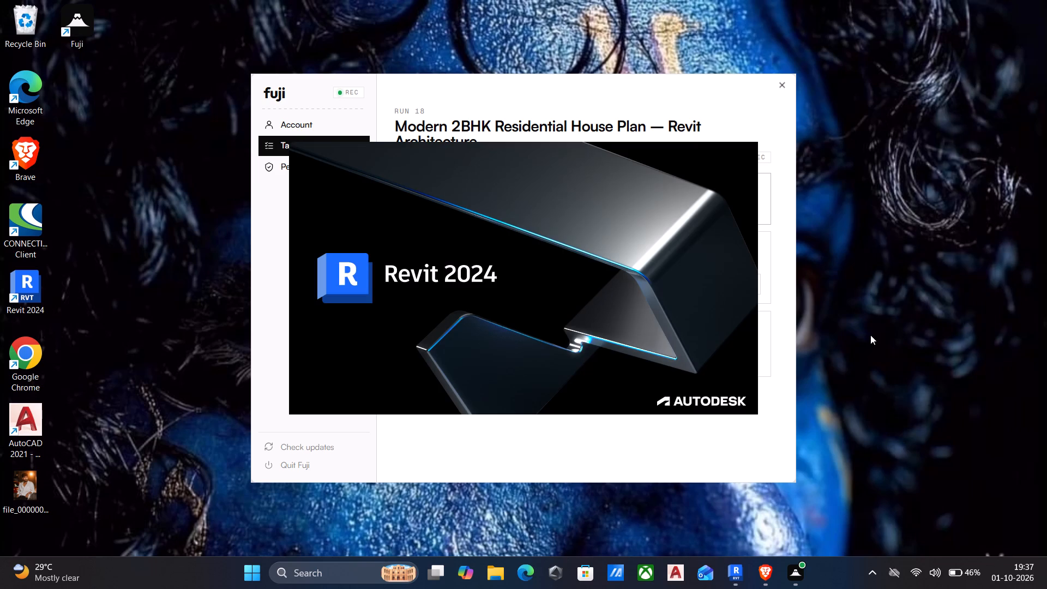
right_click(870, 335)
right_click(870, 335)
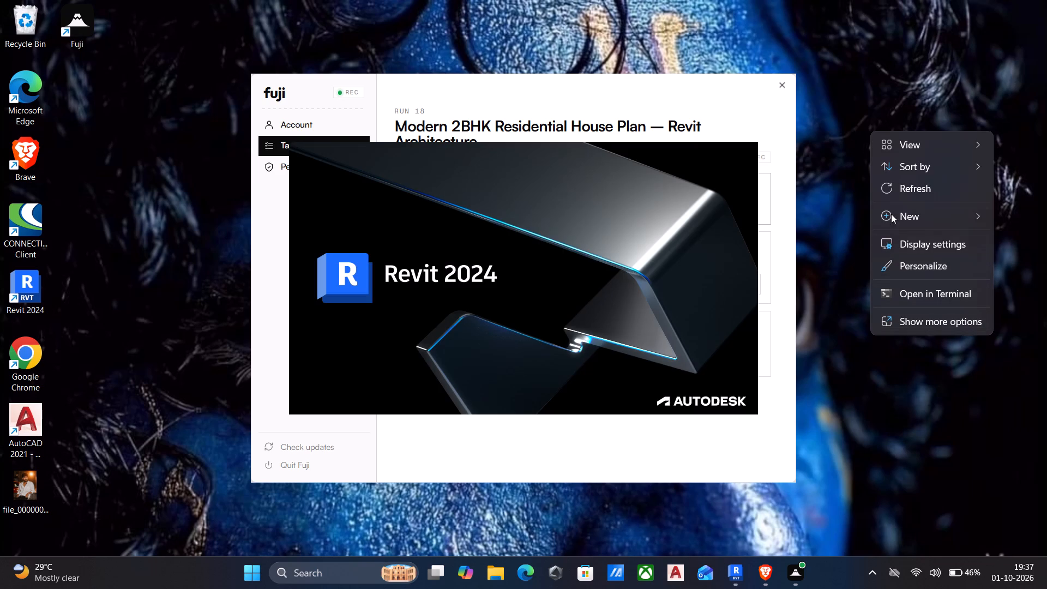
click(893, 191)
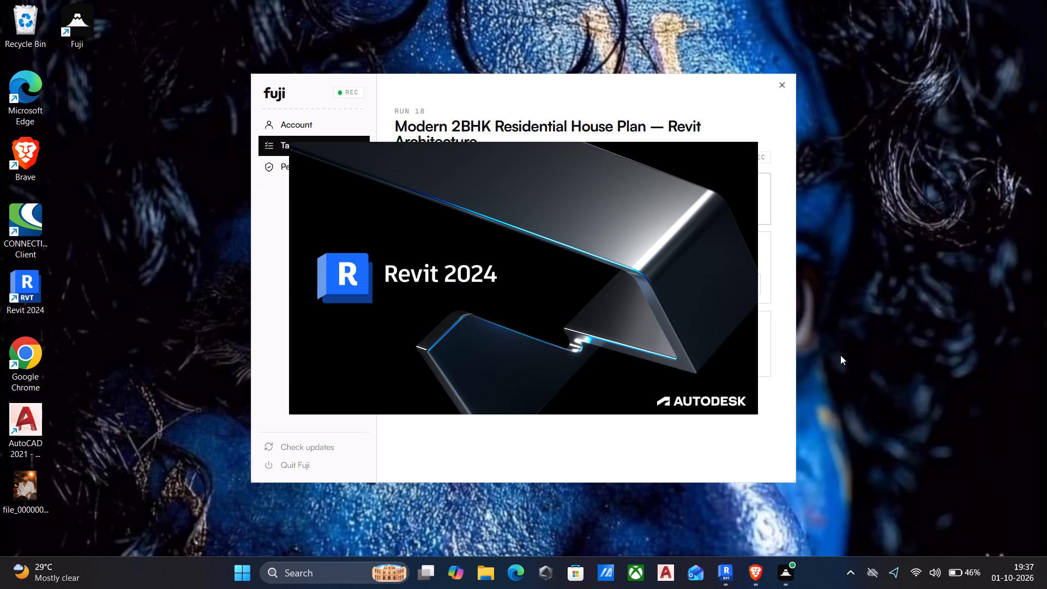
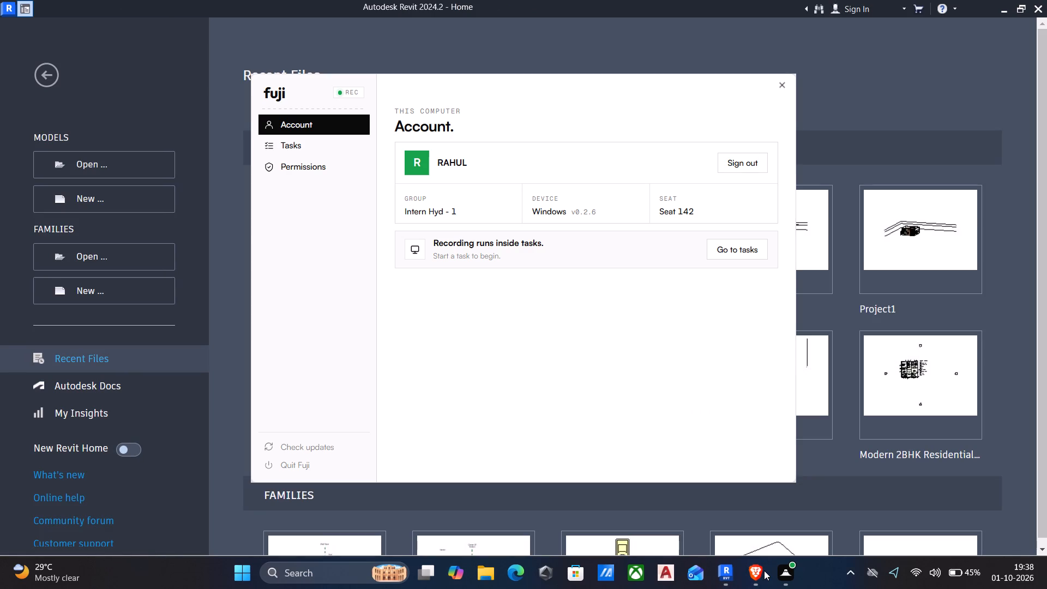
Create a new project from the default template.
click(735, 576)
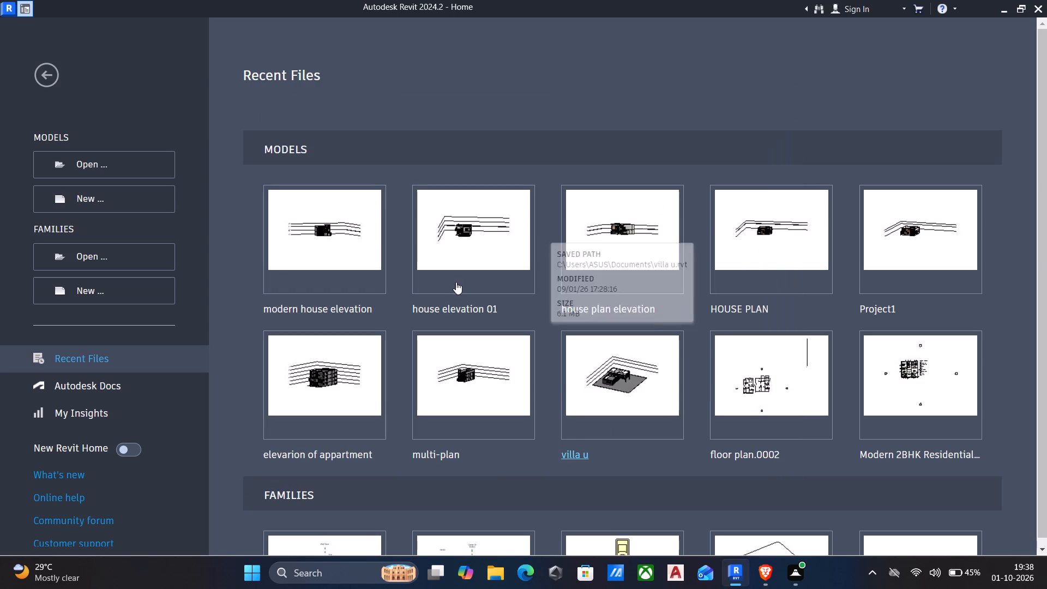
click(100, 196)
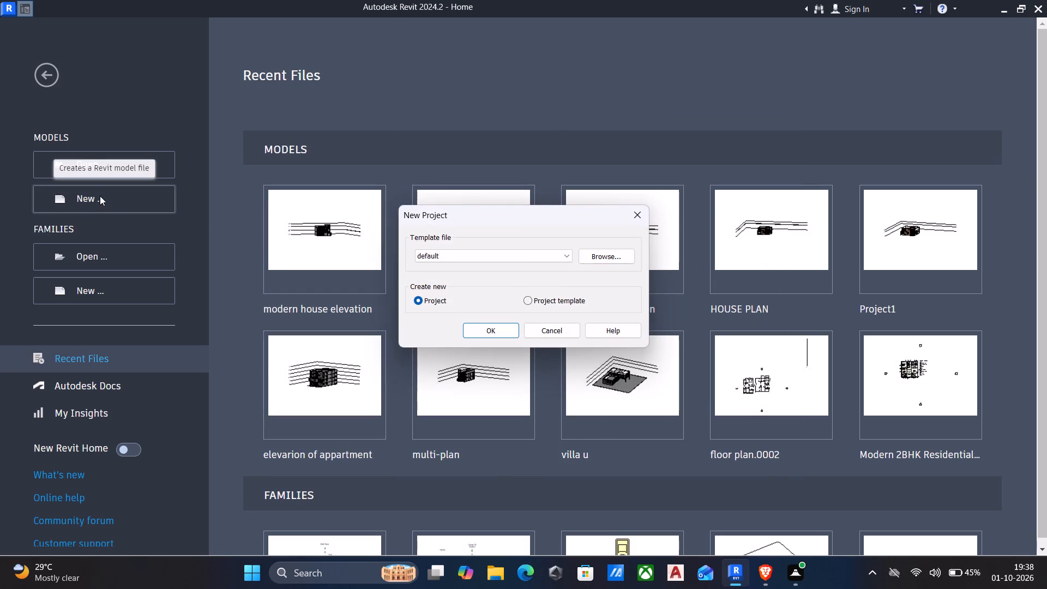
click(491, 332)
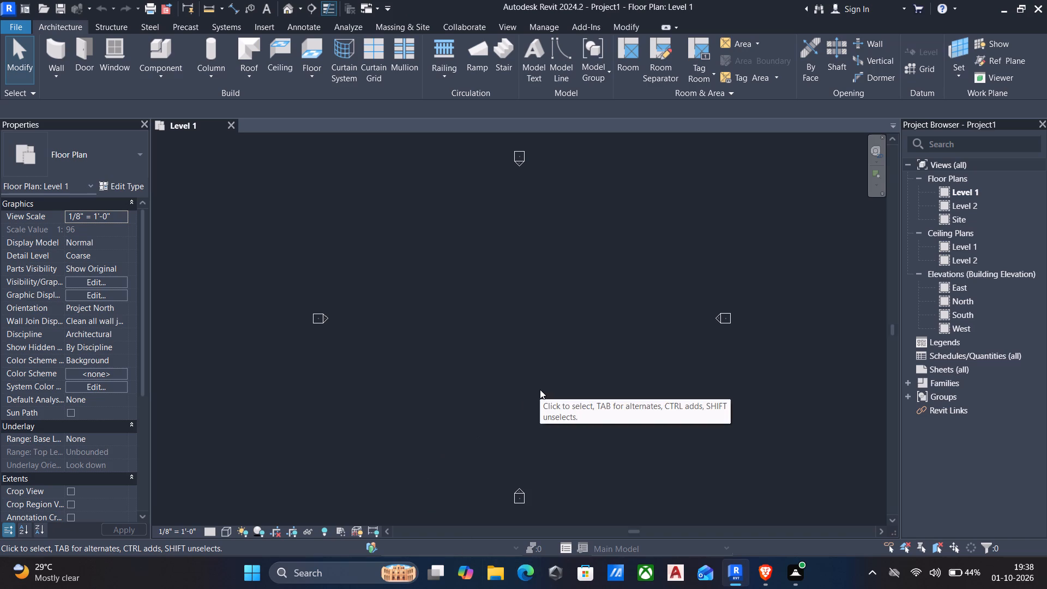
Set the project's length units to round to the nearest 1/4", keeping feet and fractional inches.
text(un)
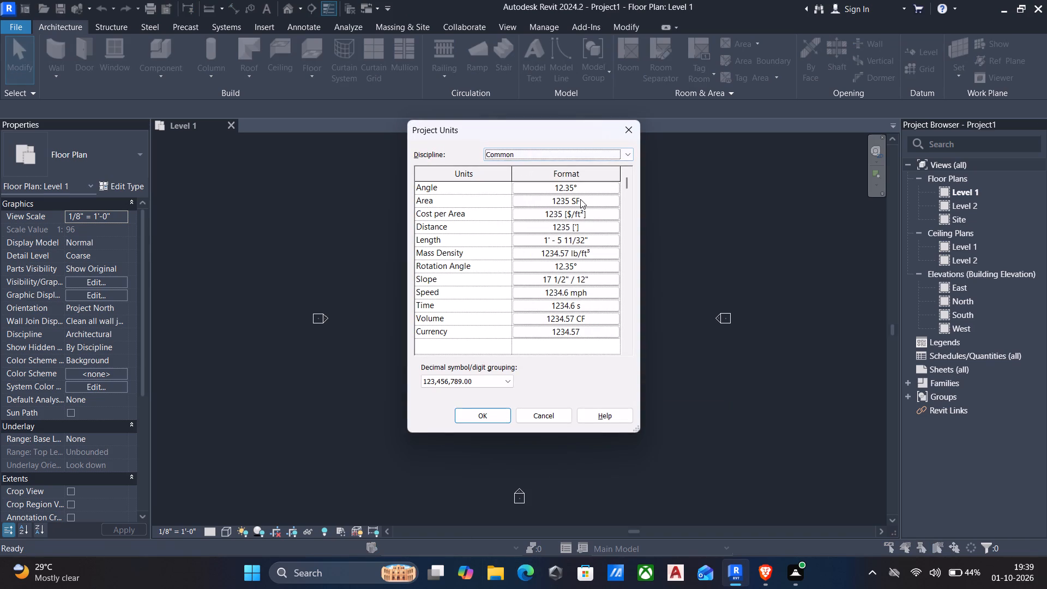
click(592, 243)
click(495, 244)
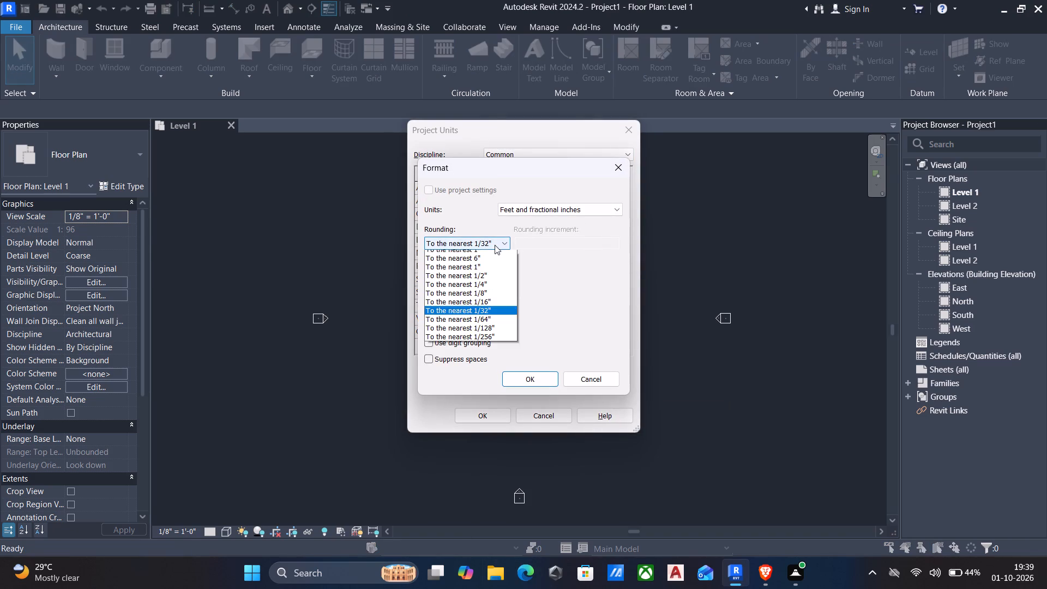
click(476, 287)
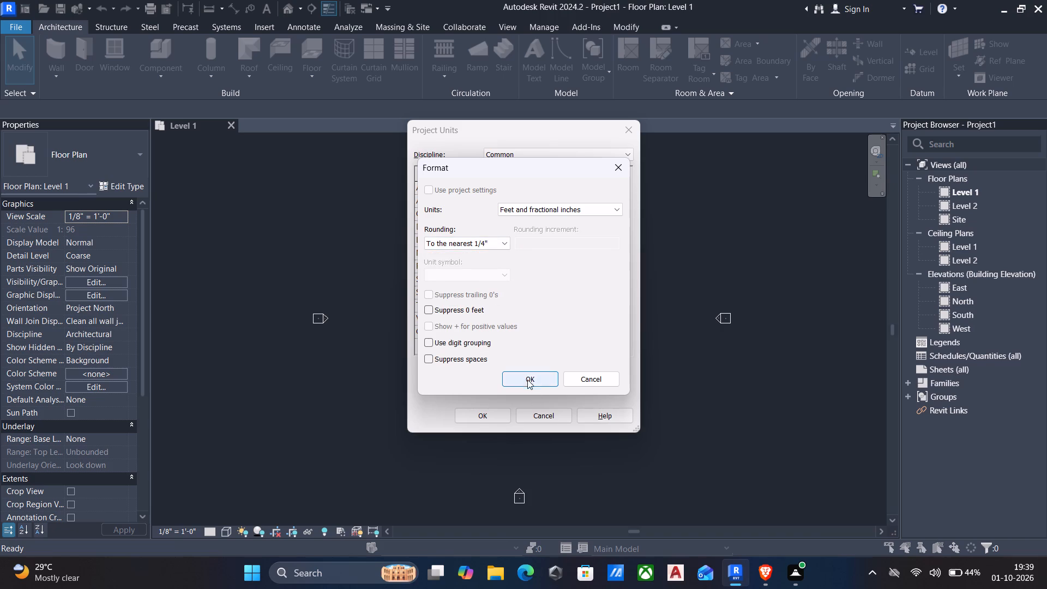
click(526, 377)
click(481, 412)
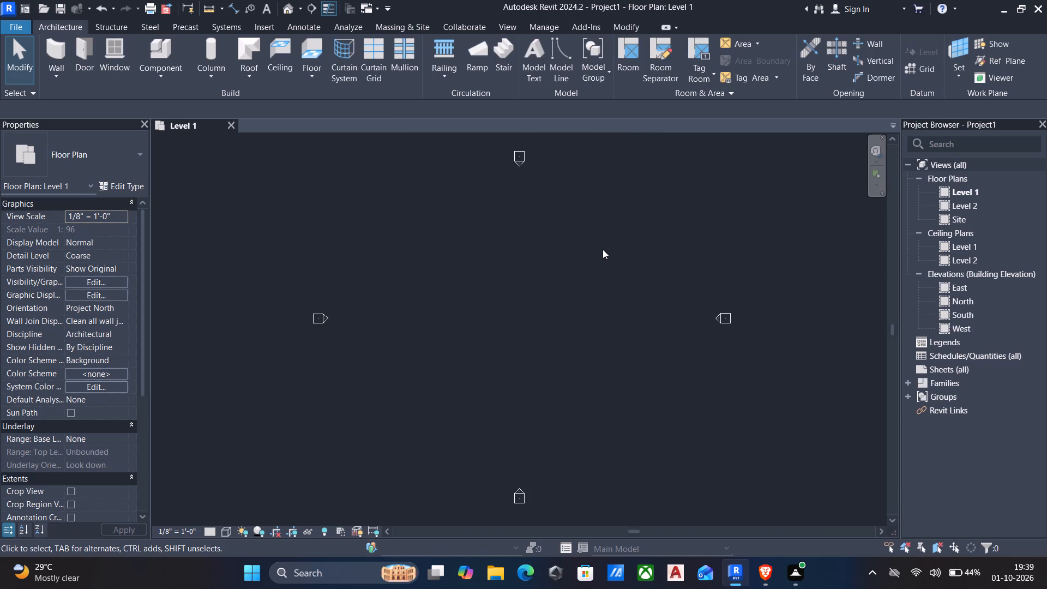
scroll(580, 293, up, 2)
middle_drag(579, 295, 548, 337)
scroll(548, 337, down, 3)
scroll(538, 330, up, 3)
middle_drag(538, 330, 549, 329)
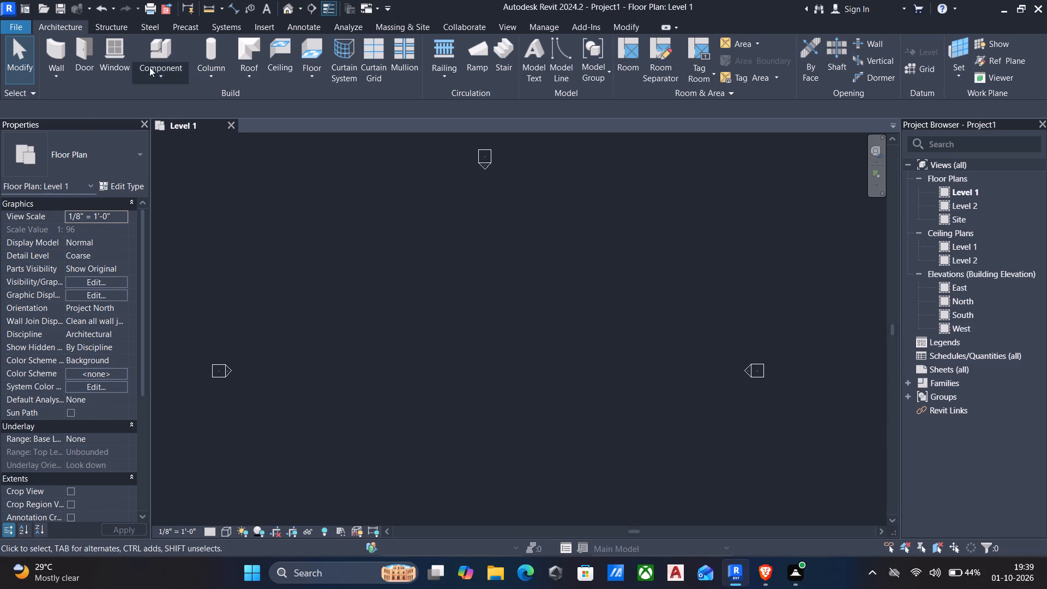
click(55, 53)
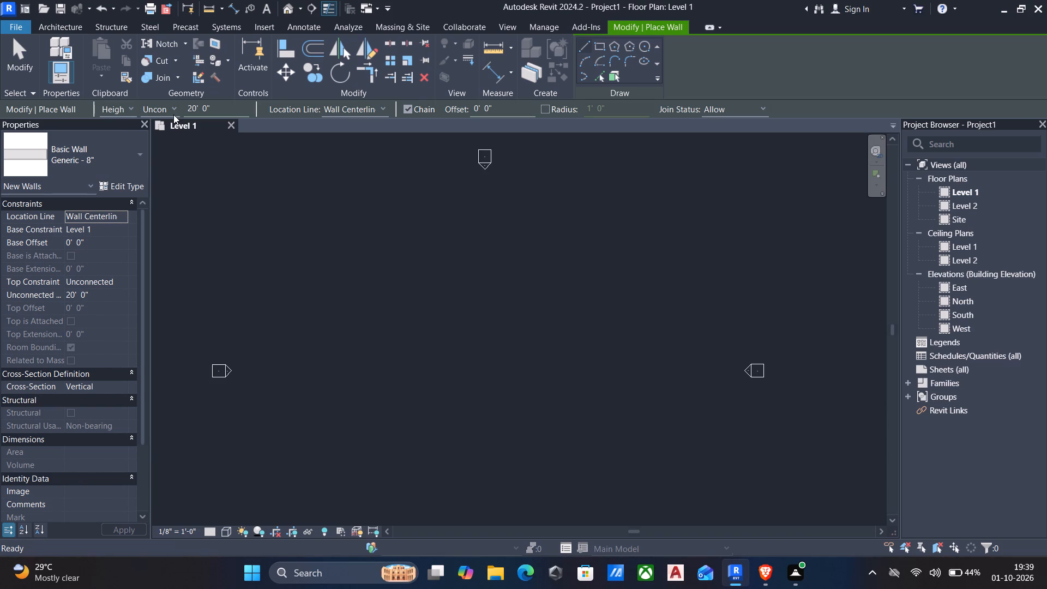
Open the South building elevation view.
click(962, 309)
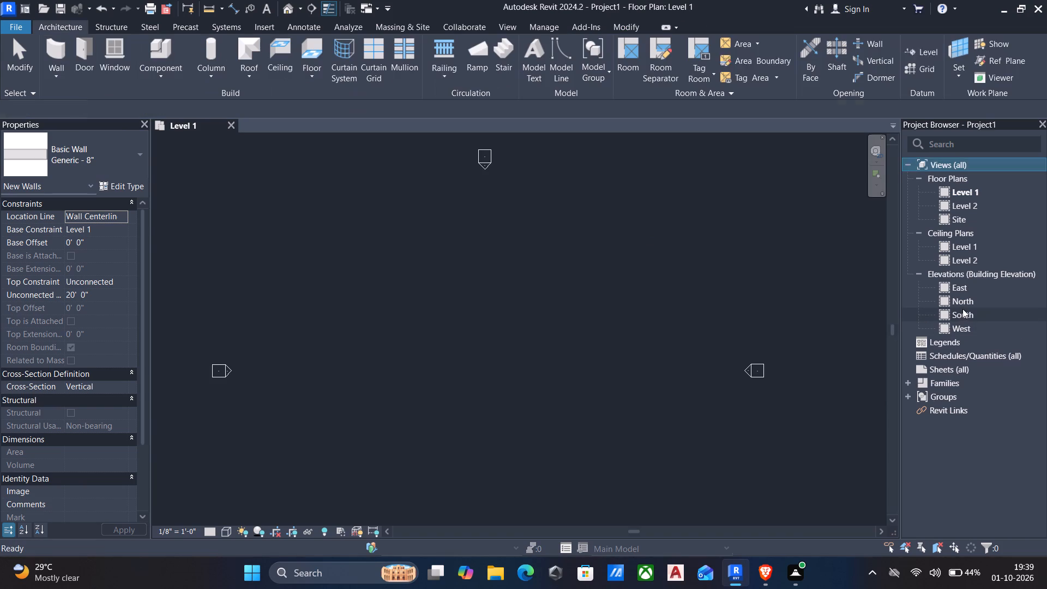
click(962, 309)
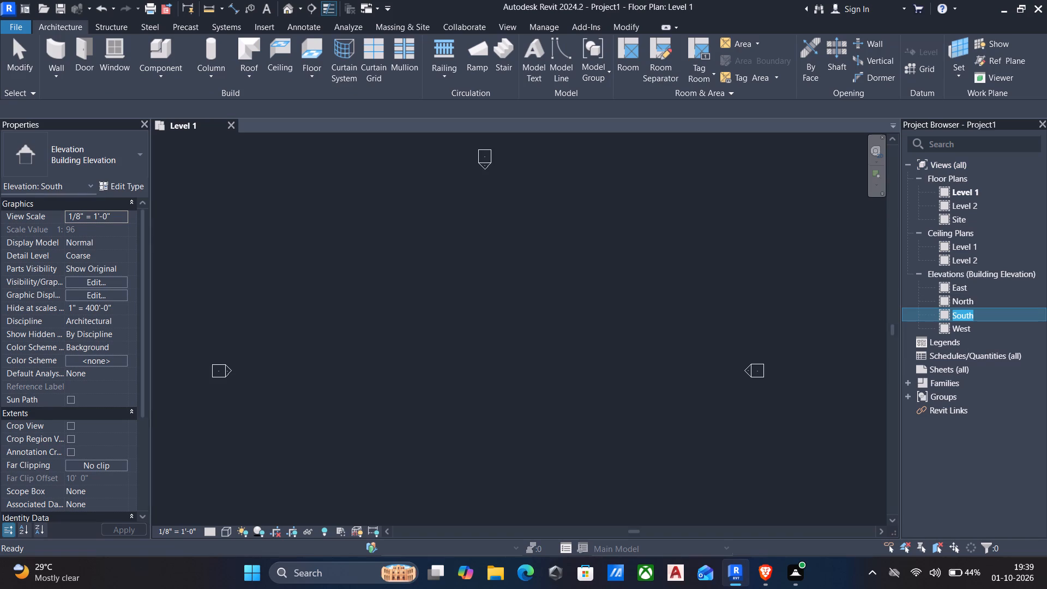
click(998, 318)
click(950, 316)
double_click(950, 316)
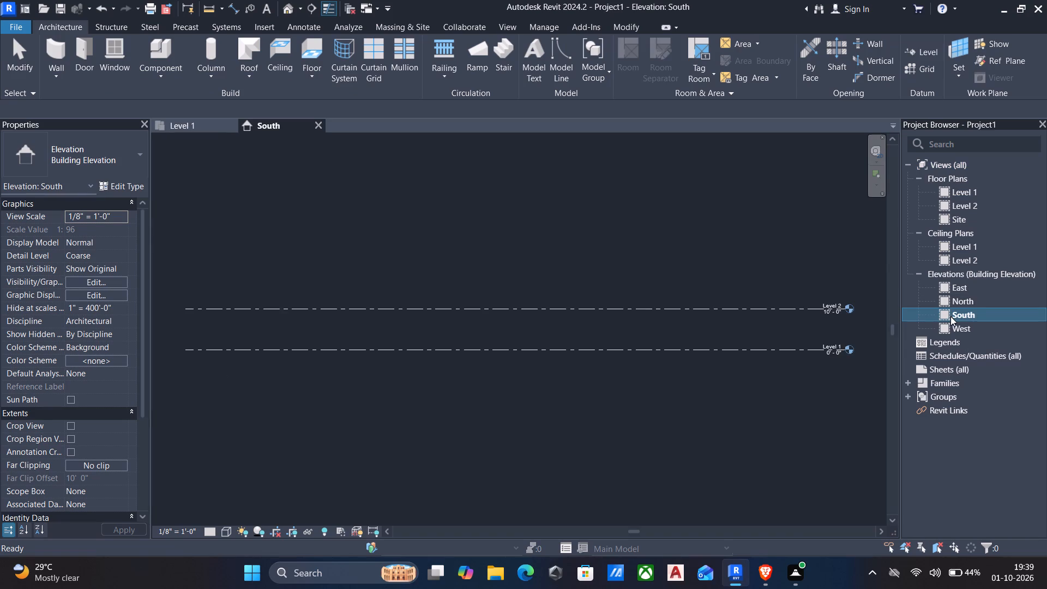
Set the height of Level 2 above Level 1 to 12'.
click(694, 311)
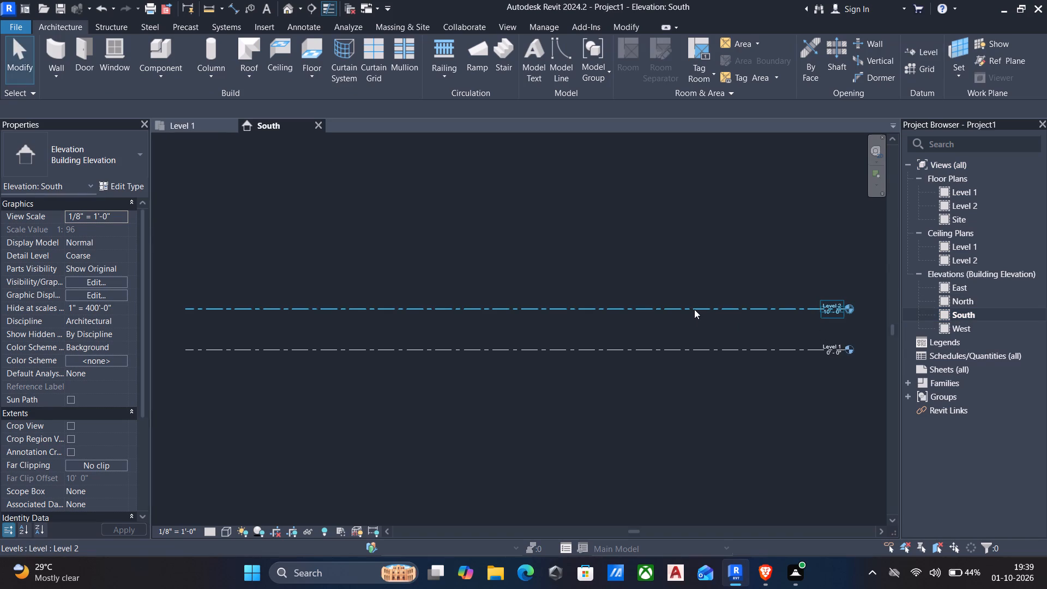
click(693, 309)
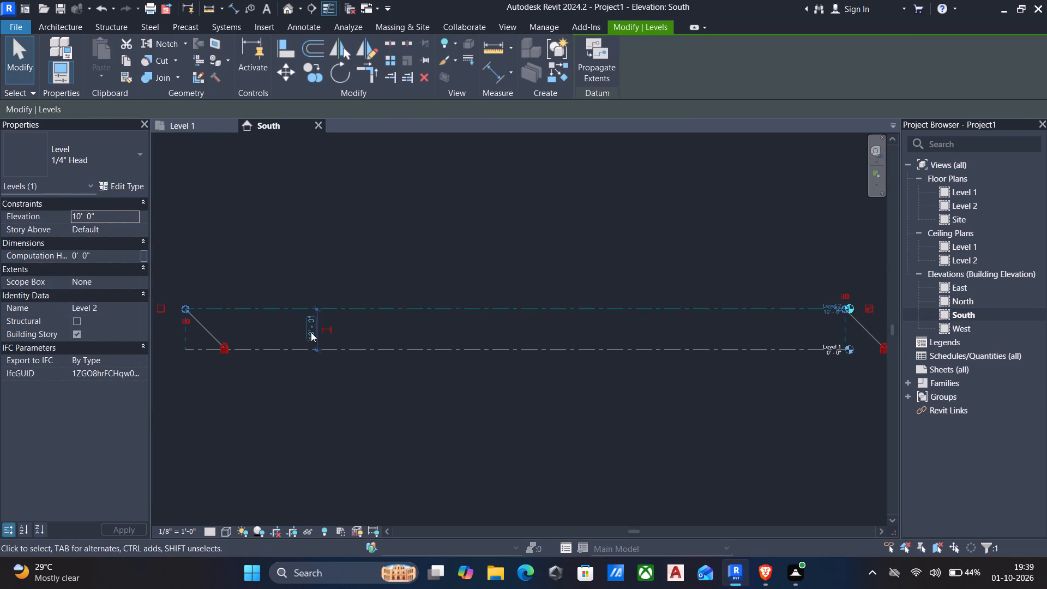
click(311, 332)
text(12')
key(Return)
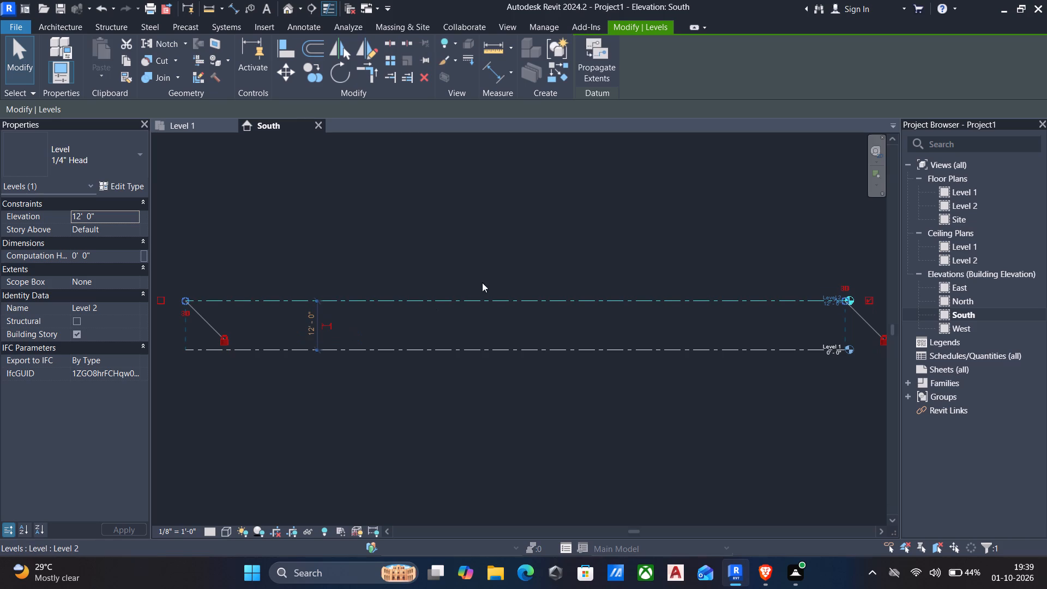
key(Escape)
Draw a level line along the full length of Level 2, offset 6" above it.
key(l)
key(l)
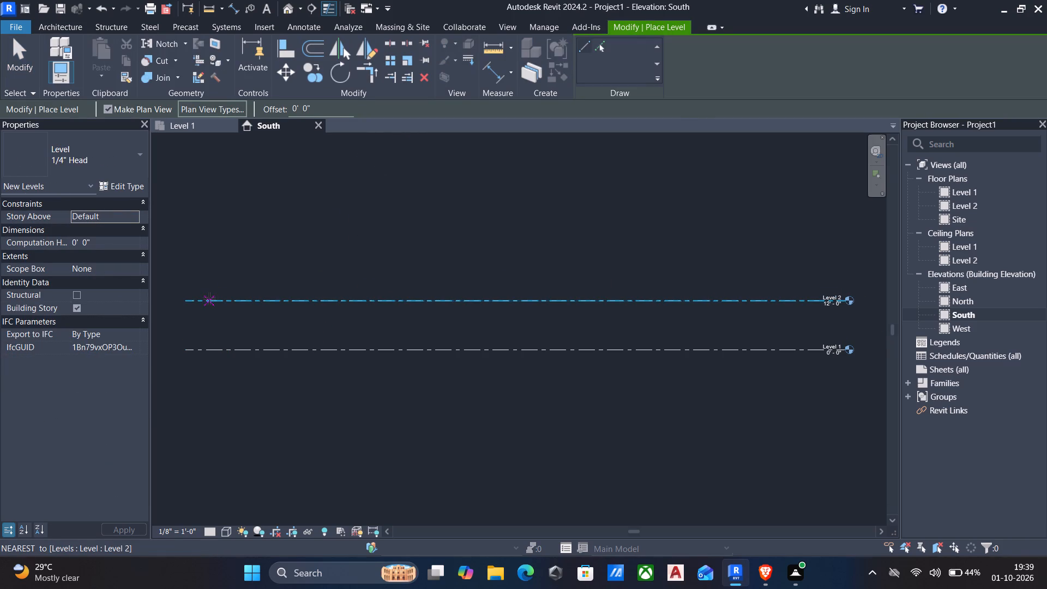
click(183, 299)
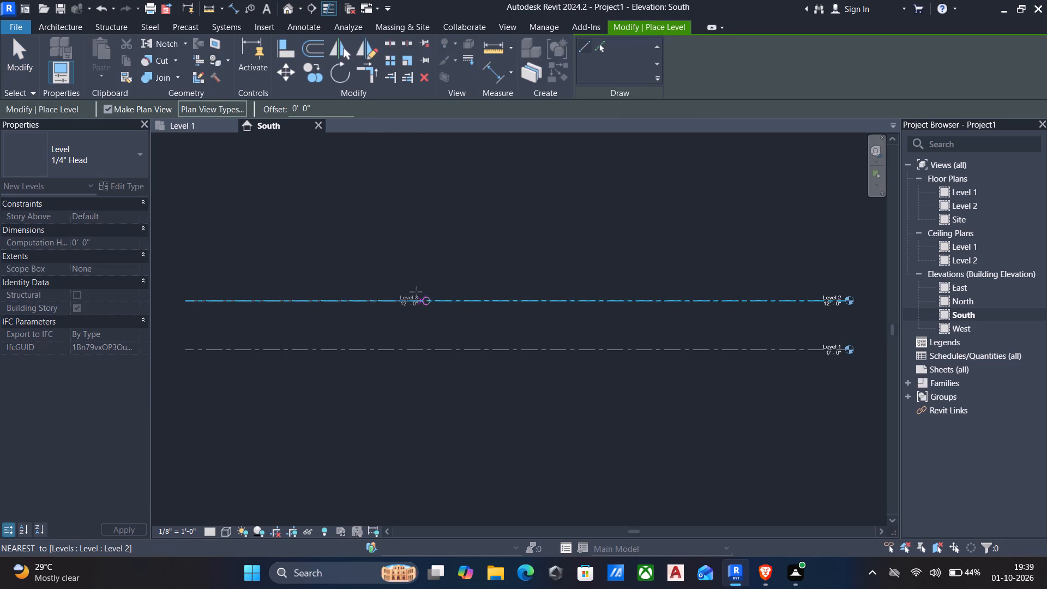
key(Escape)
drag(332, 105, 188, 107)
text(6")
key(Return)
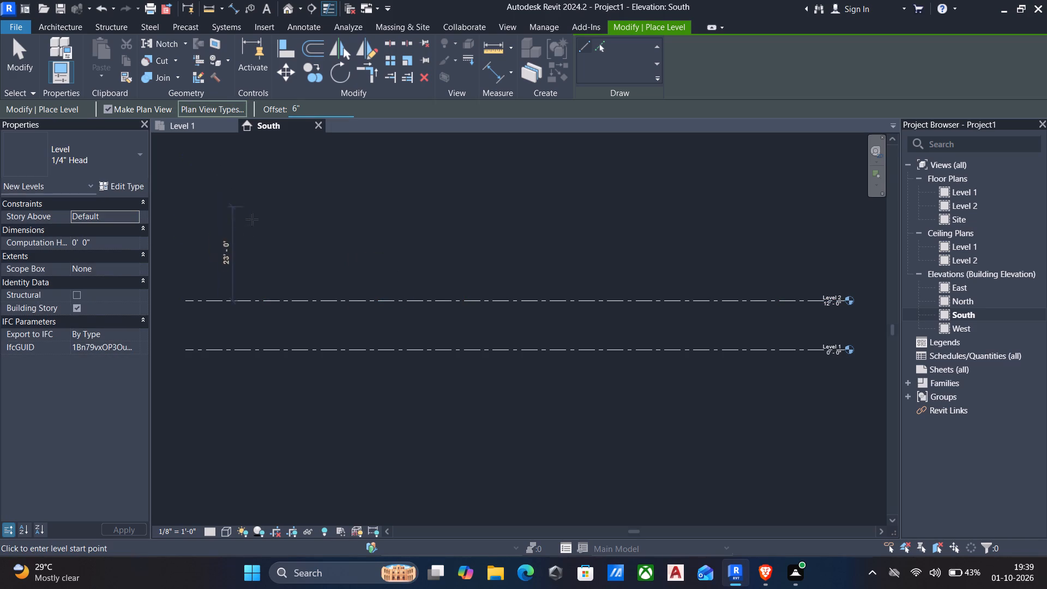
click(184, 300)
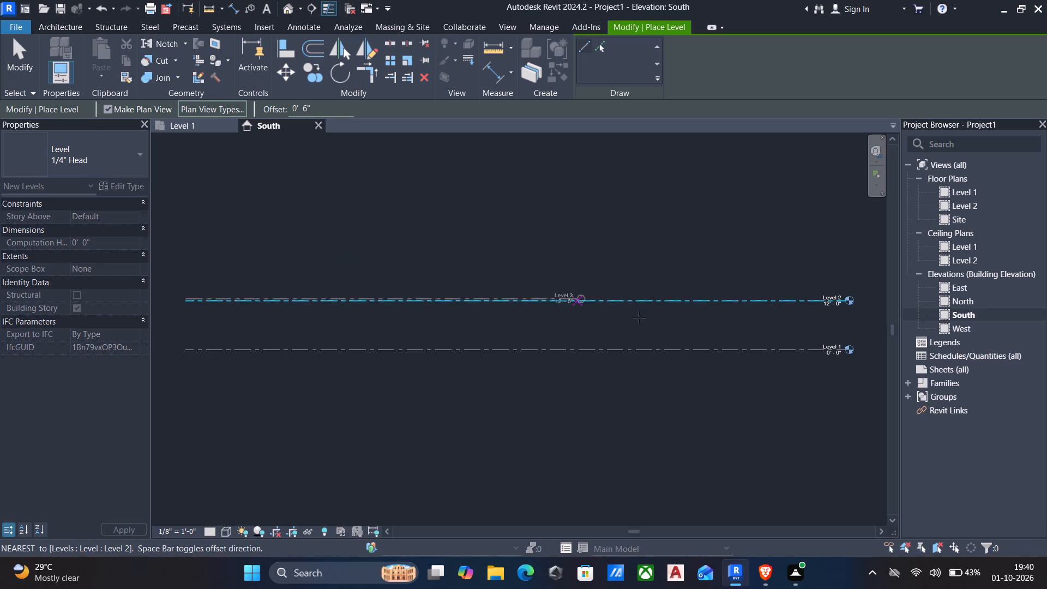
click(844, 288)
key(Escape)
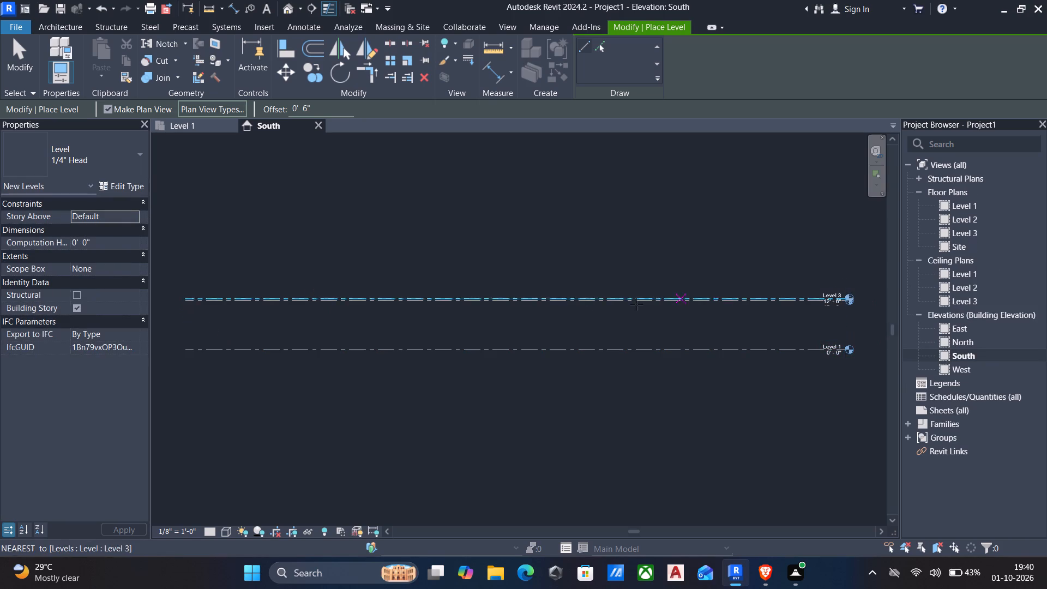
key(Escape)
Draw another level line above the existing ones at 23' - 0", using a 10' offset.
scroll(221, 294, up, 3)
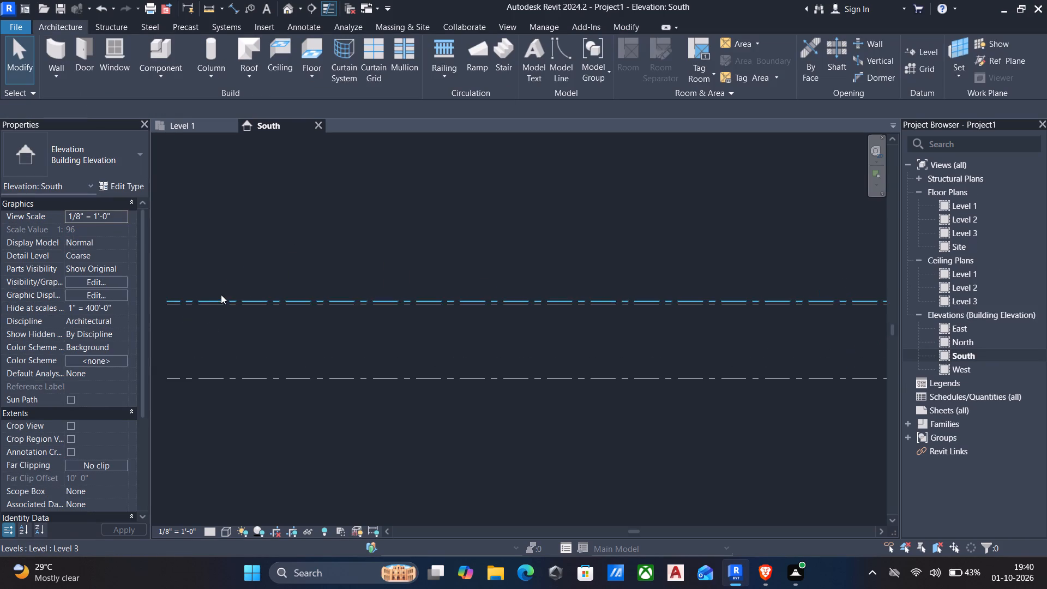
scroll(345, 309, down, 1)
text(ll)
scroll(210, 298, up, 2)
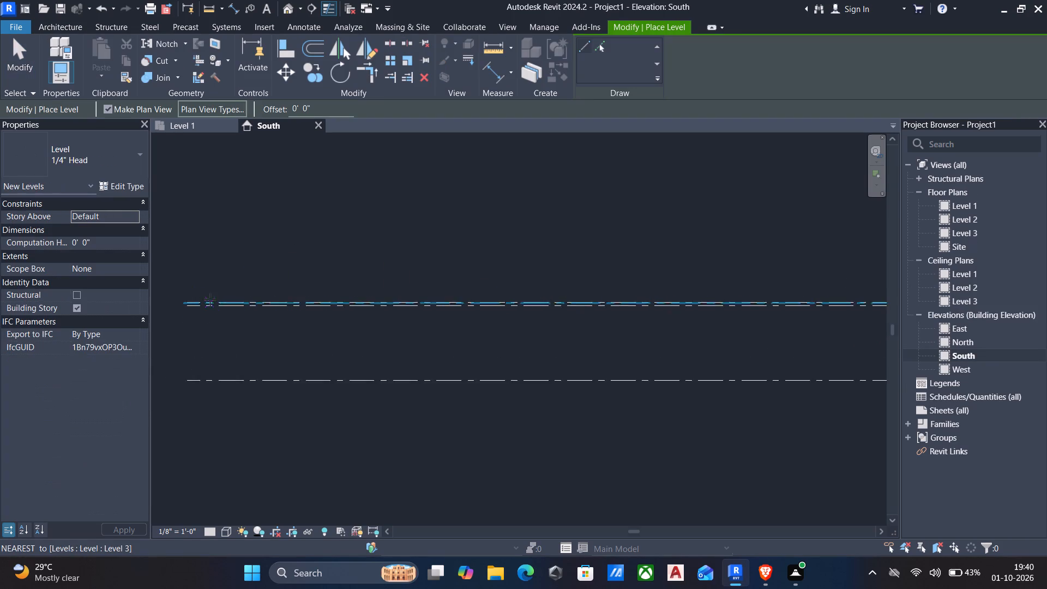
scroll(210, 299, up, 3)
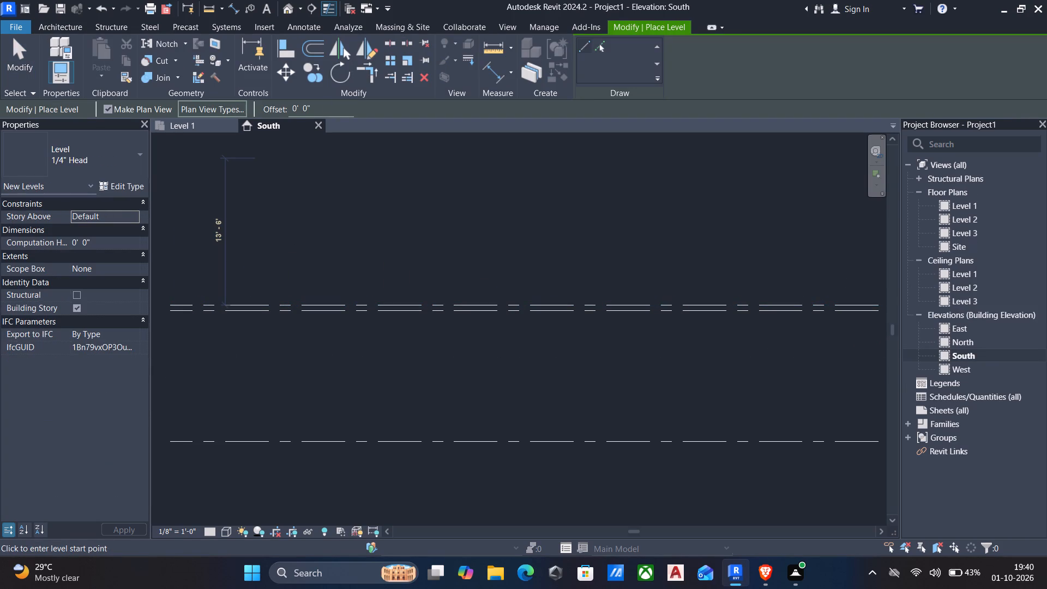
drag(319, 108, 198, 109)
key(1)
key(0)
key(apostrophe)
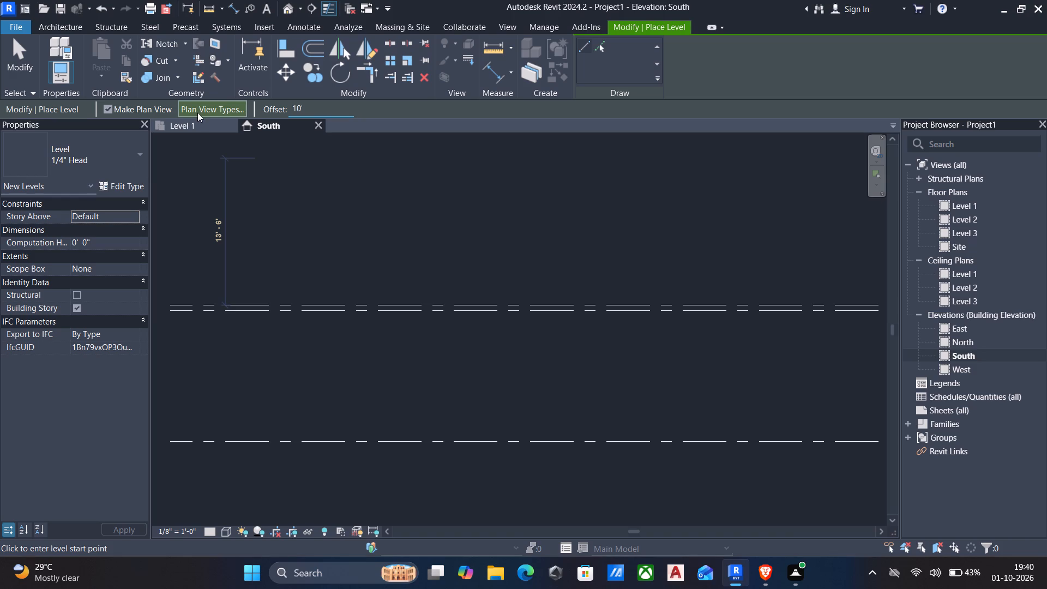
click(168, 298)
scroll(311, 298, down, 3)
middle_drag(308, 300, 235, 301)
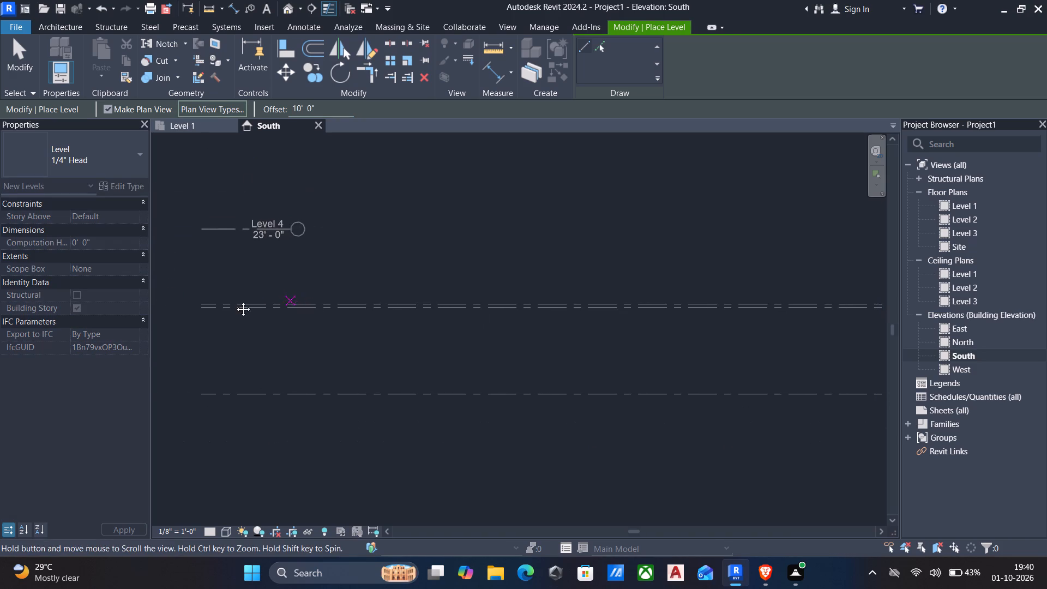
middle_drag(235, 301, 227, 301)
scroll(230, 299, down, 3)
middle_drag(475, 312, 332, 334)
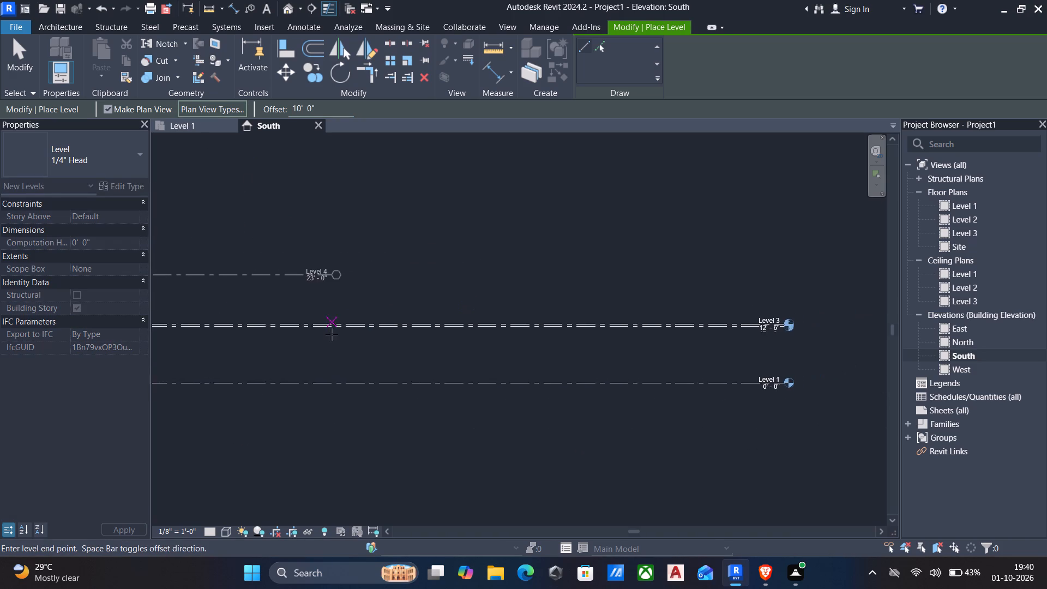
scroll(459, 337, down, 1)
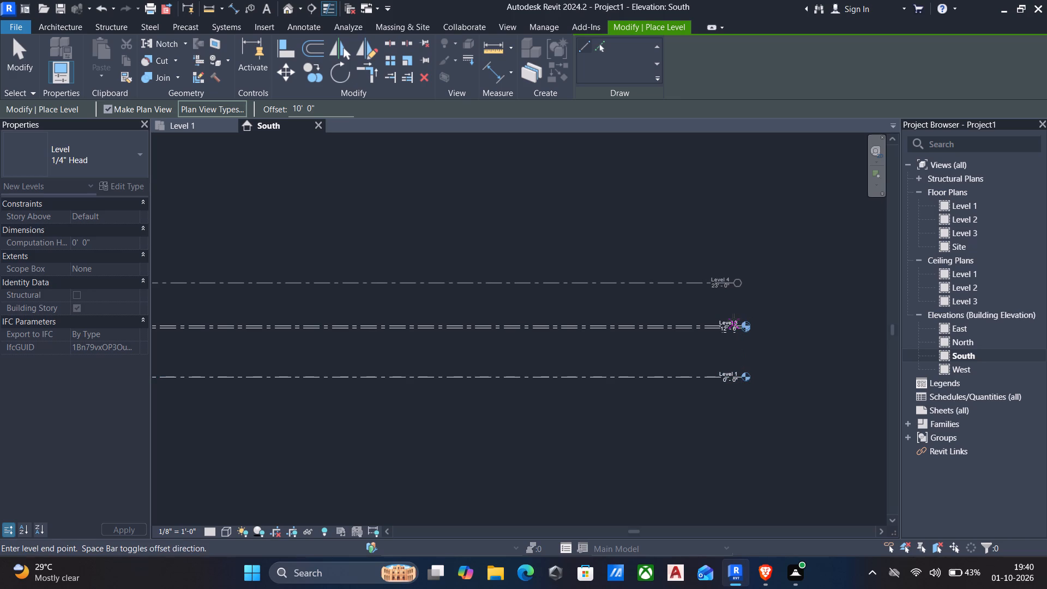
click(733, 320)
key(Escape)
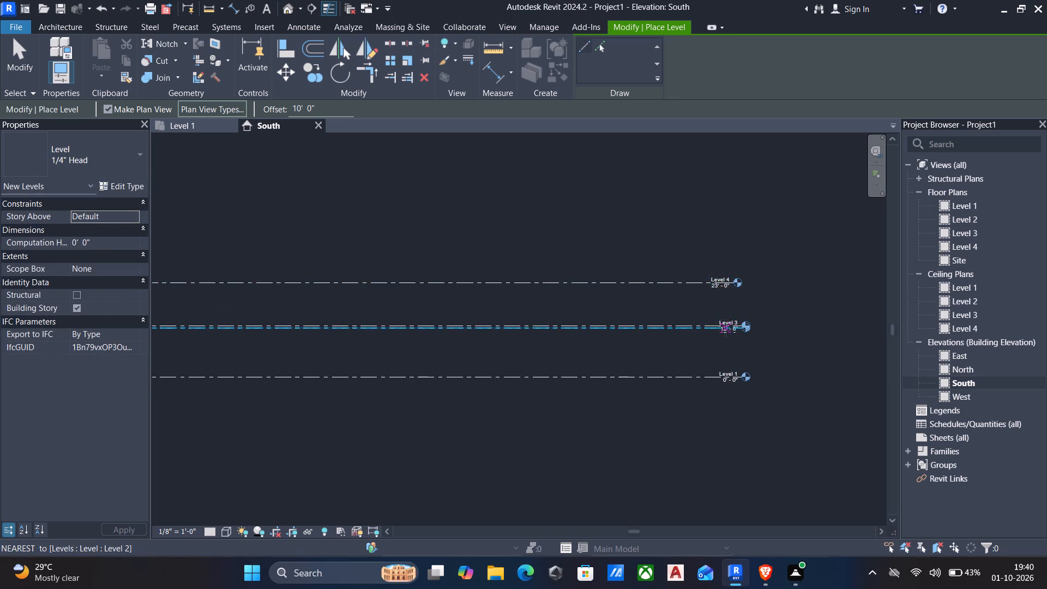
scroll(725, 331, up, 5)
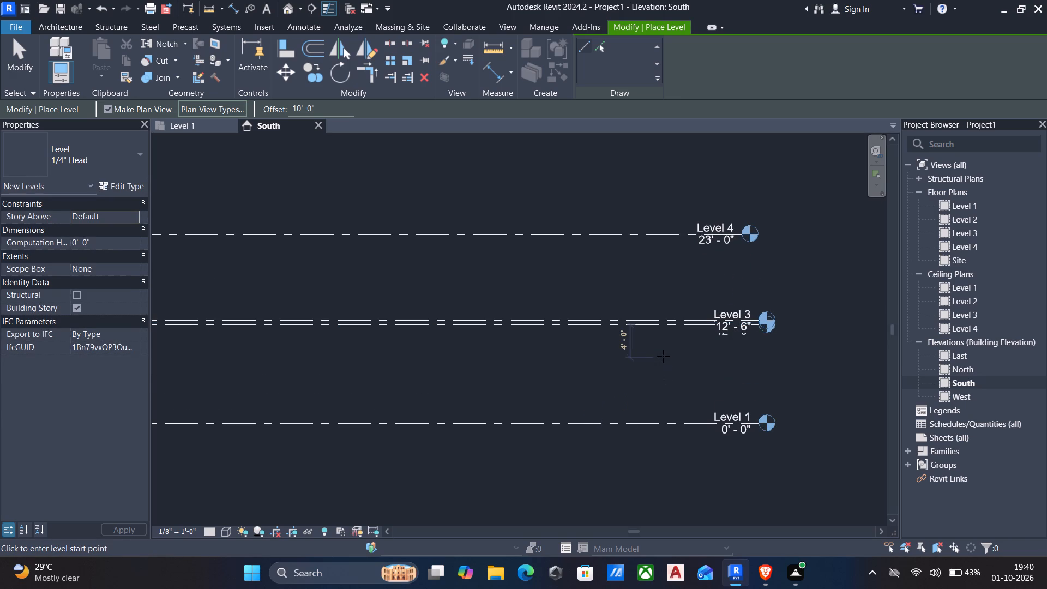
scroll(663, 356, down, 4)
middle_drag(663, 357, 820, 345)
scroll(727, 330, down, 3)
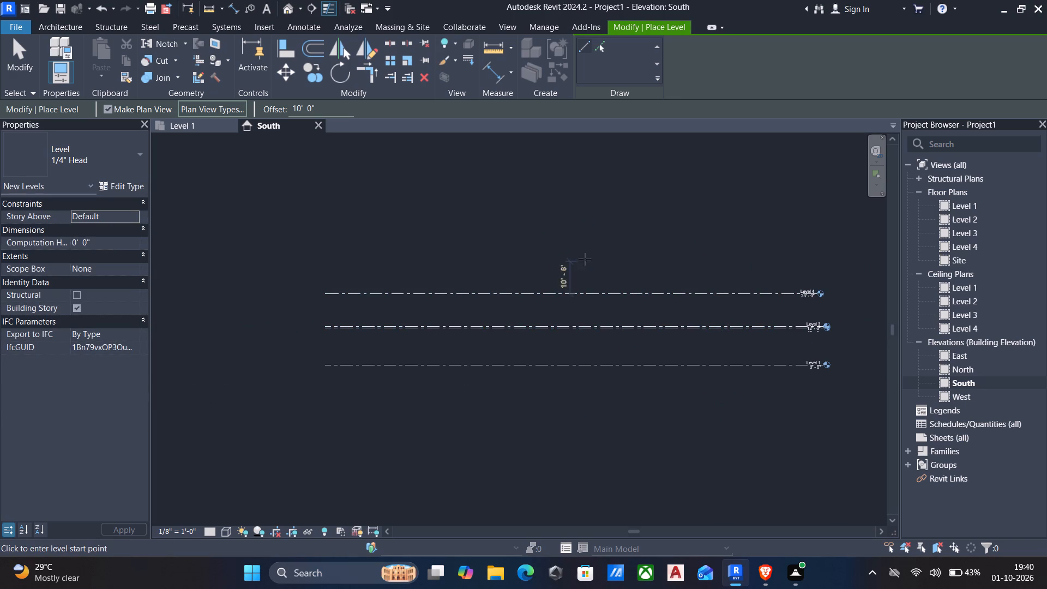
key(Escape)
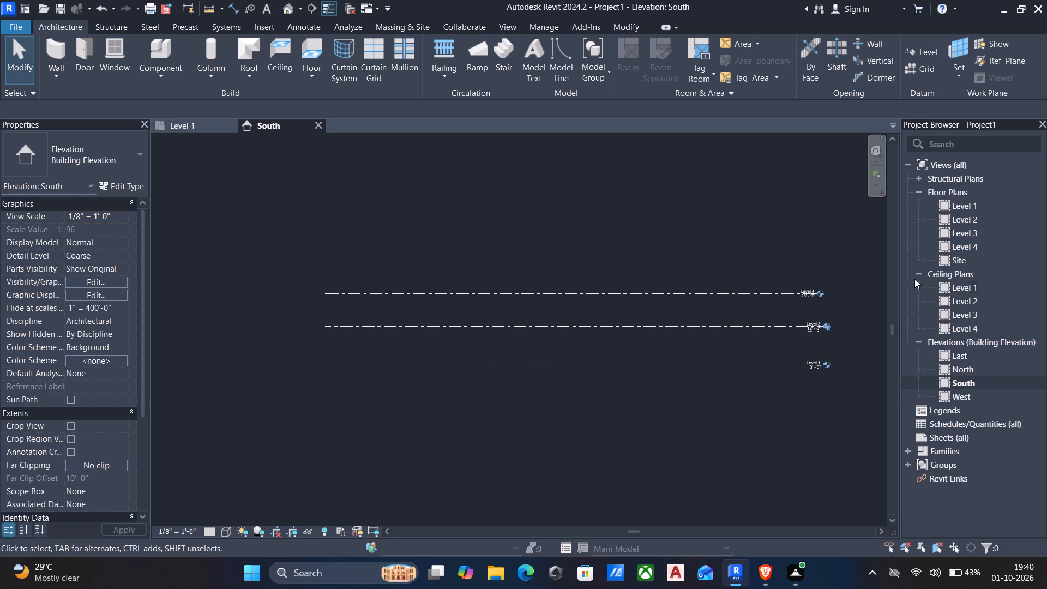
Open the Level 1 floor plan view.
double_click(956, 211)
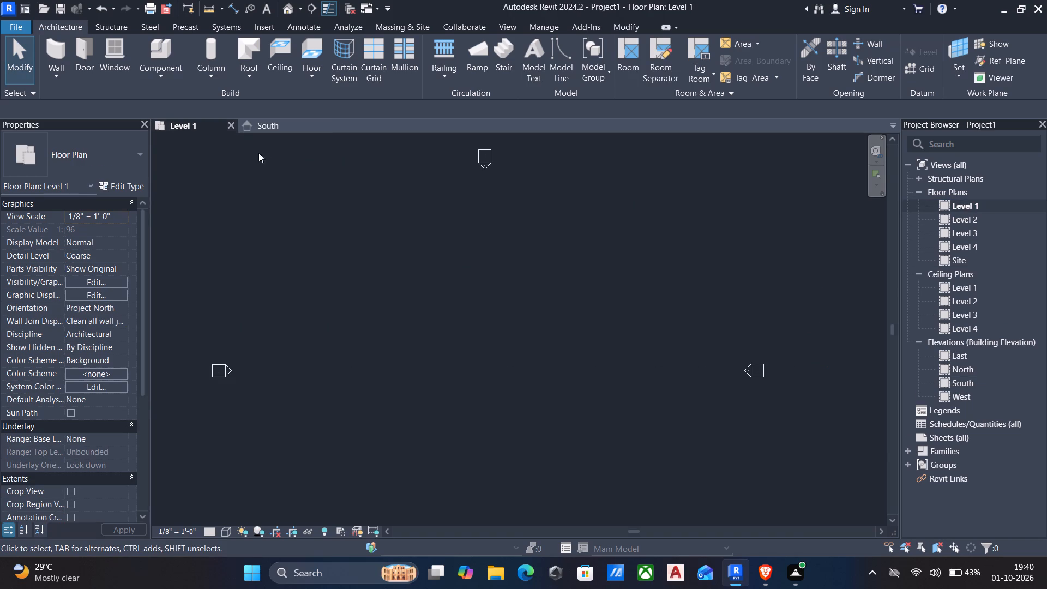
Start the Wall command with the height set up to Level 2 and the location line at Finish Face: Exterior.
text(wa)
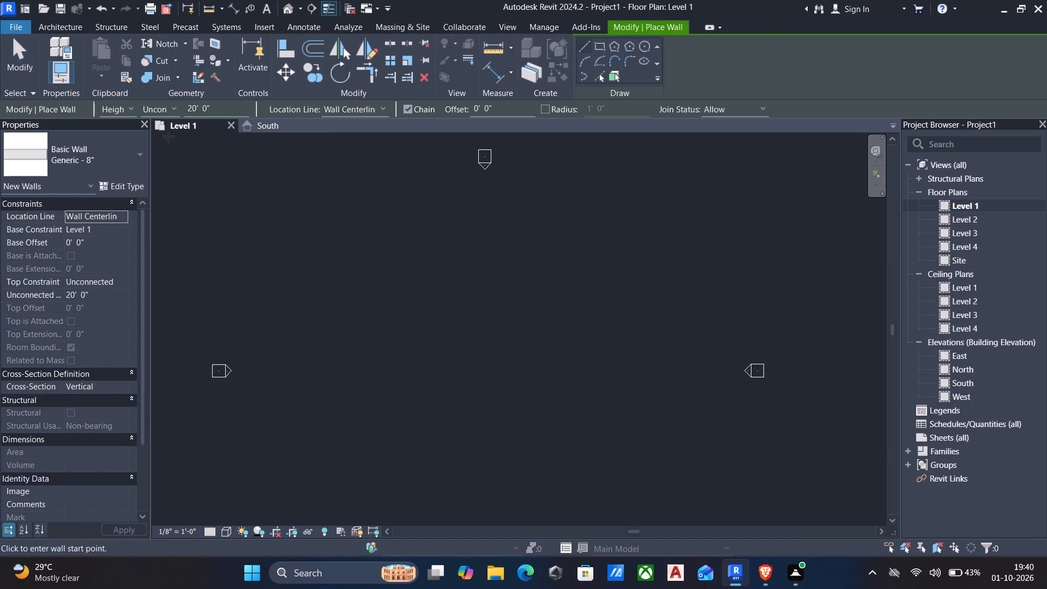
click(160, 106)
click(166, 129)
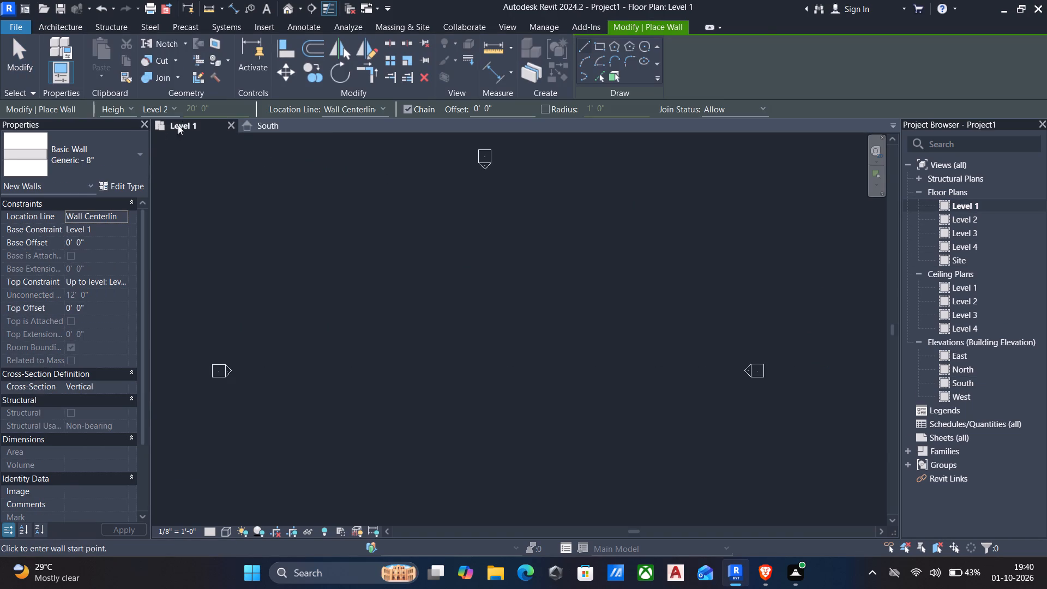
click(363, 111)
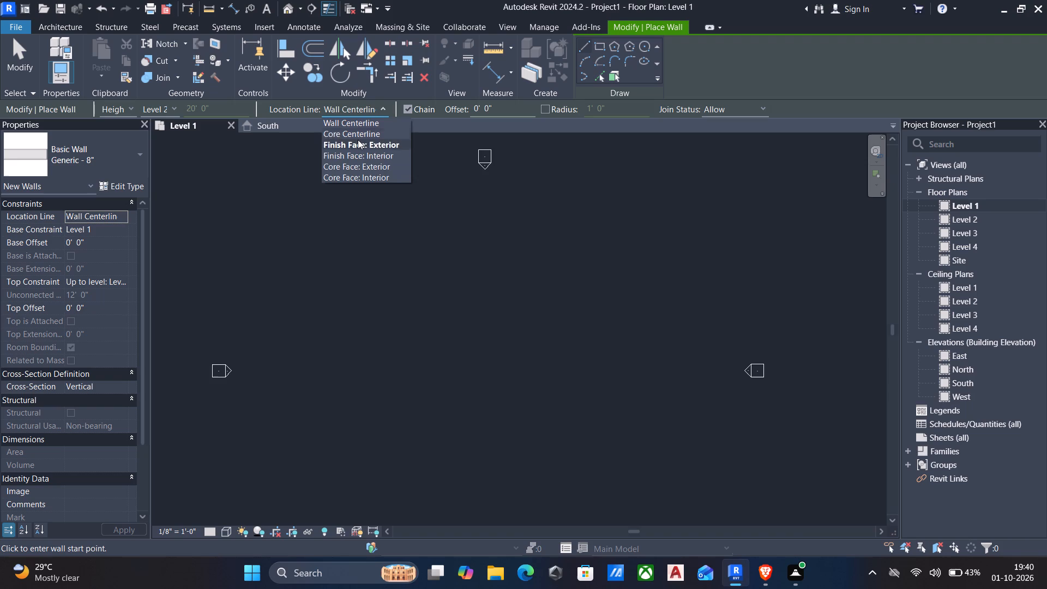
click(358, 140)
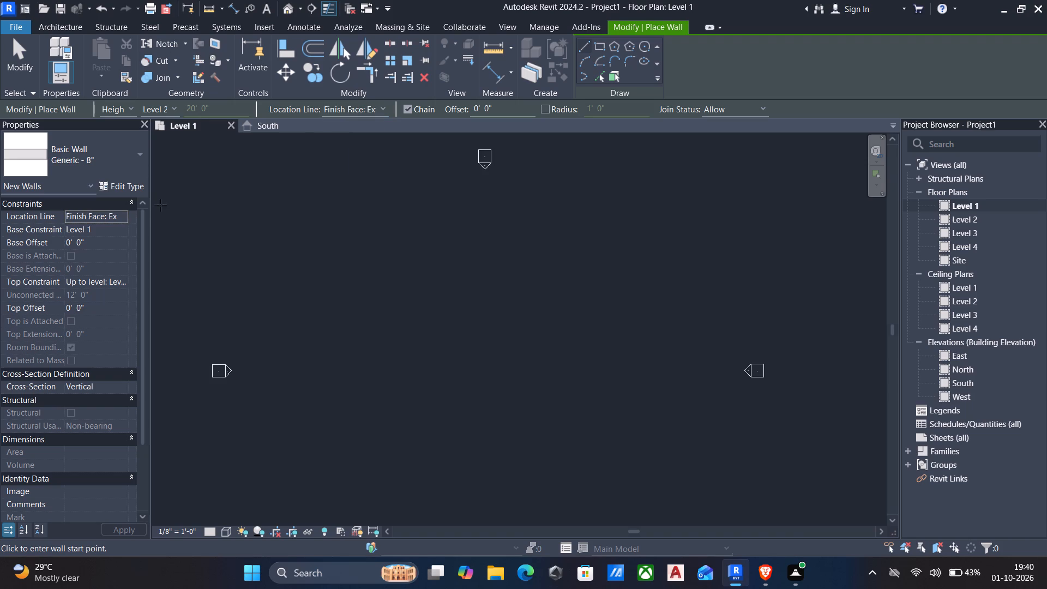
Duplicate the Generic - 8" wall type under the name 9" wall.
click(131, 189)
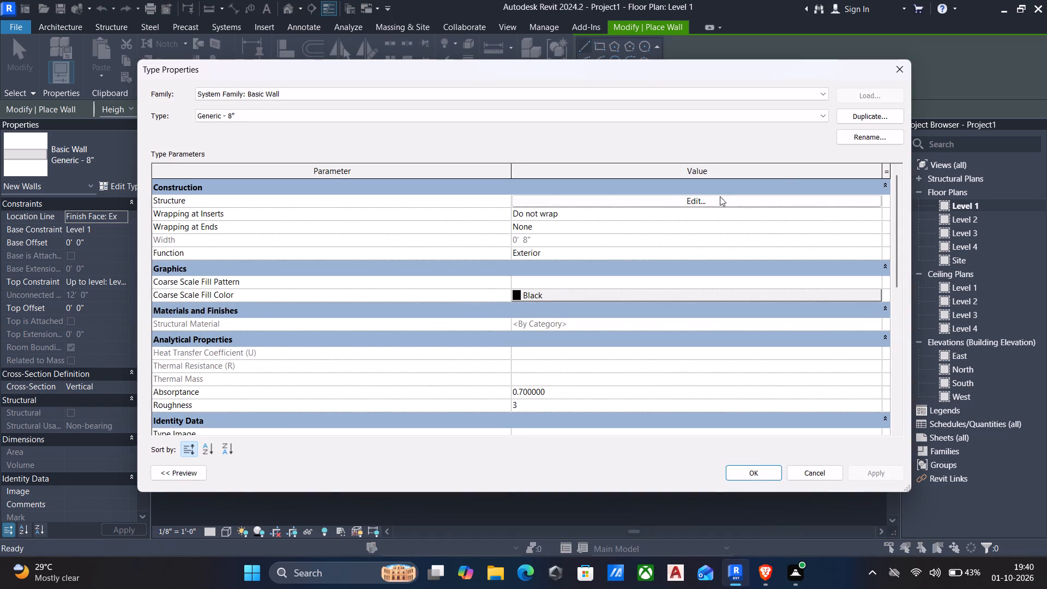
click(850, 121)
key(BackSpace)
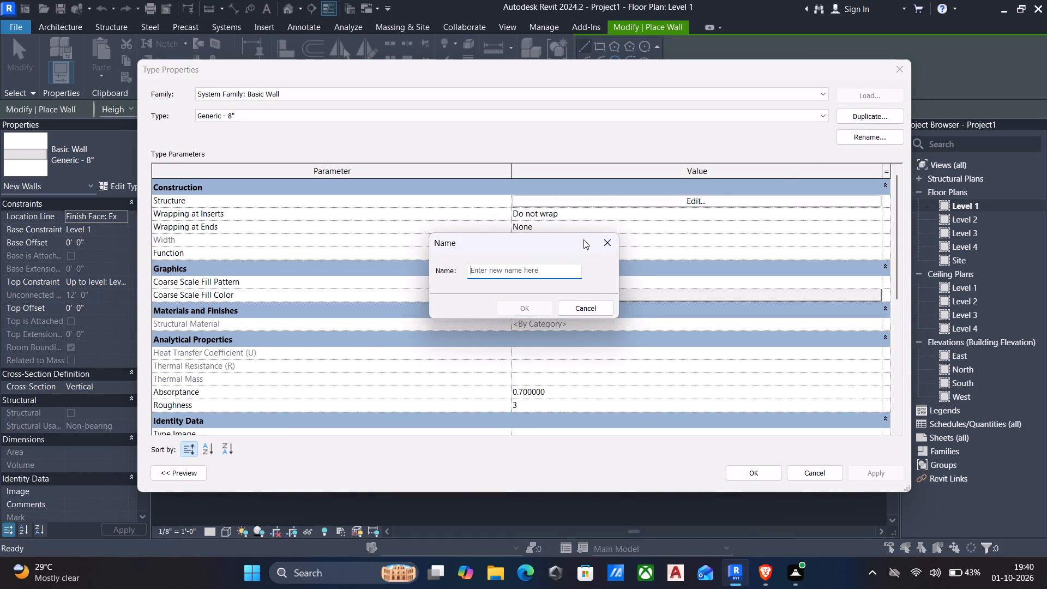
key(9)
key(shift+quotedbl)
key(space)
text(wall)
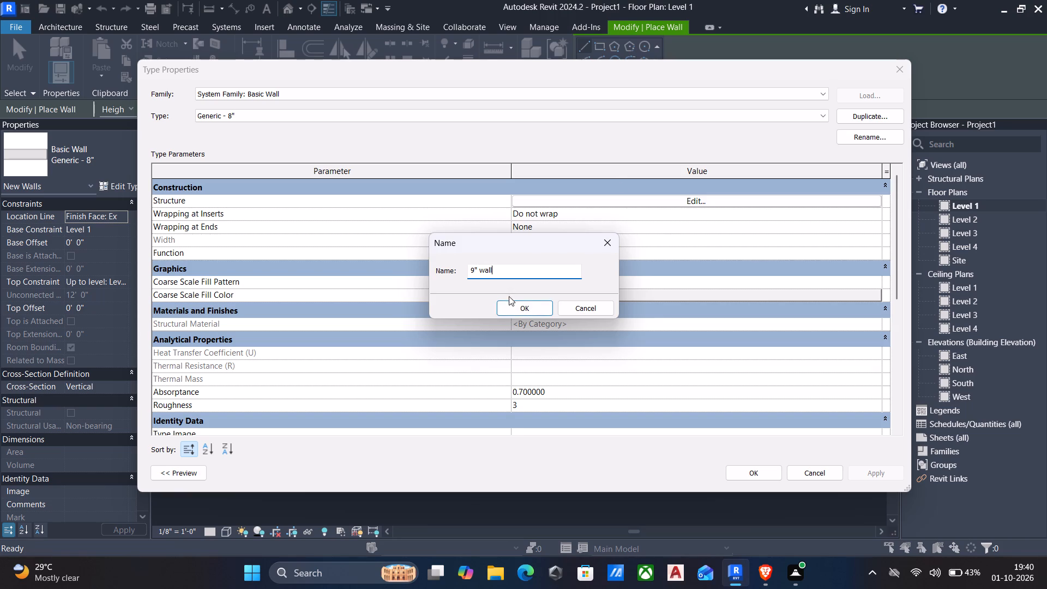
click(532, 307)
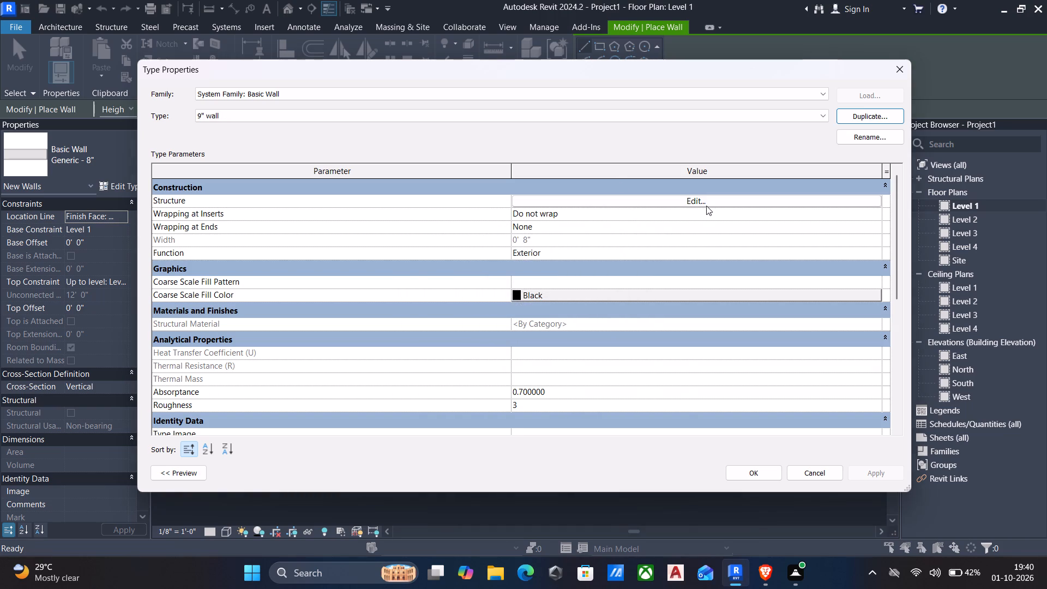
Set the structure layer thickness of the new wall type to 9" and apply the type changes.
click(694, 199)
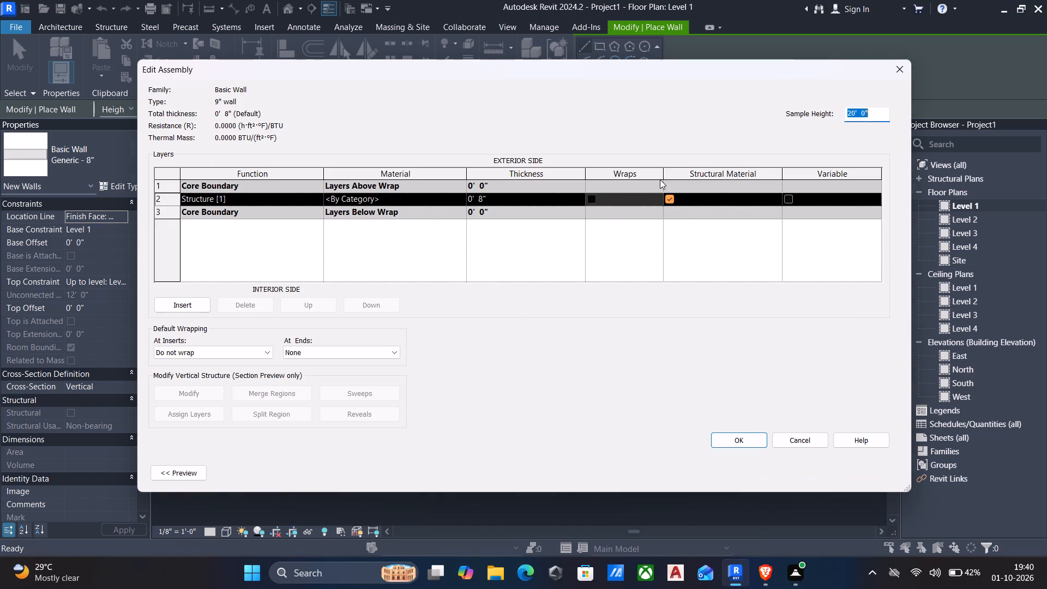
click(510, 200)
text(9")
key(Return)
click(748, 440)
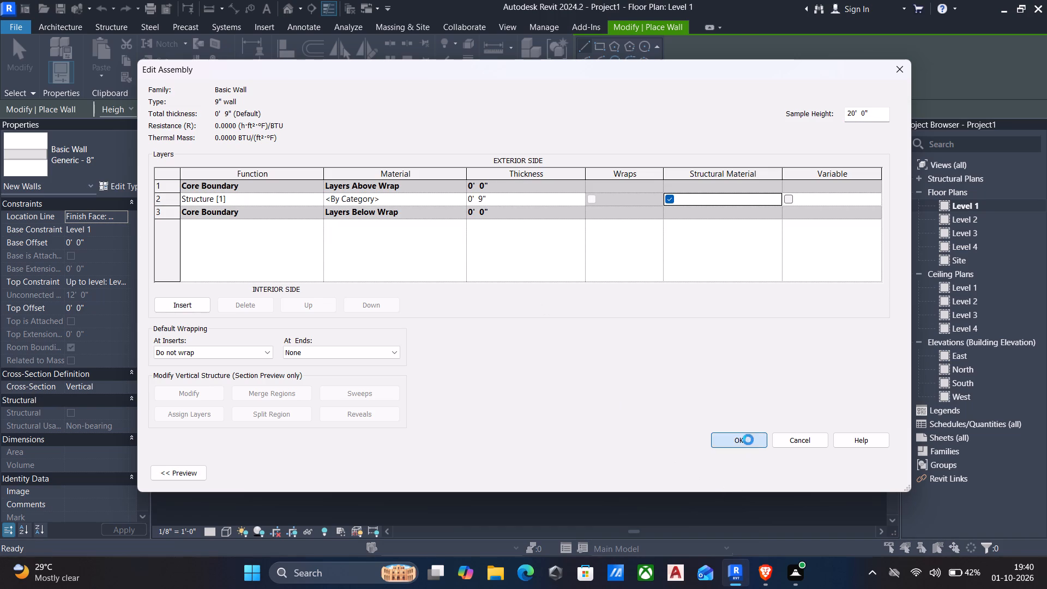
click(867, 469)
click(756, 469)
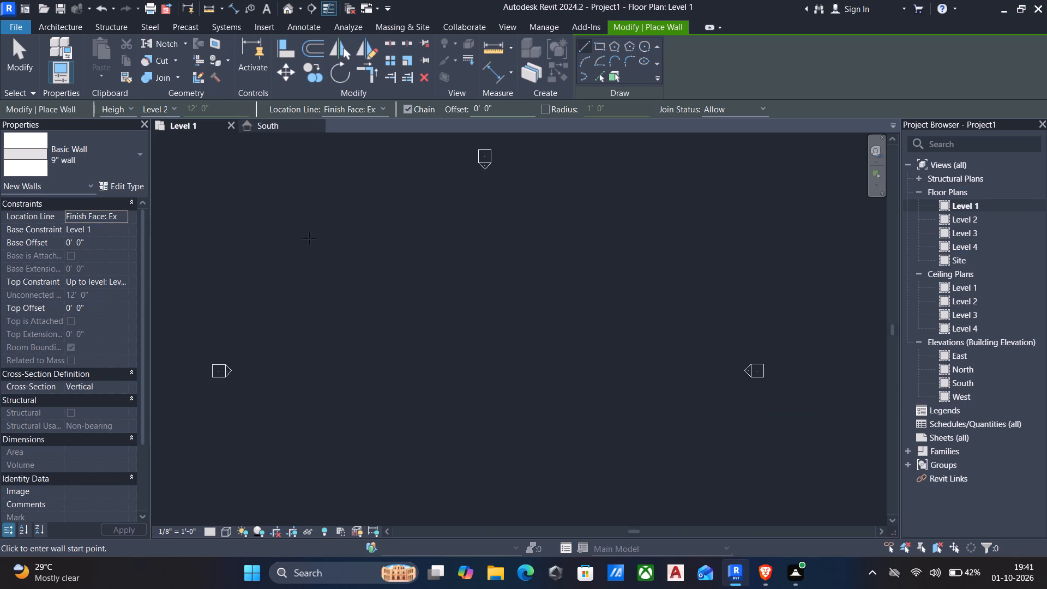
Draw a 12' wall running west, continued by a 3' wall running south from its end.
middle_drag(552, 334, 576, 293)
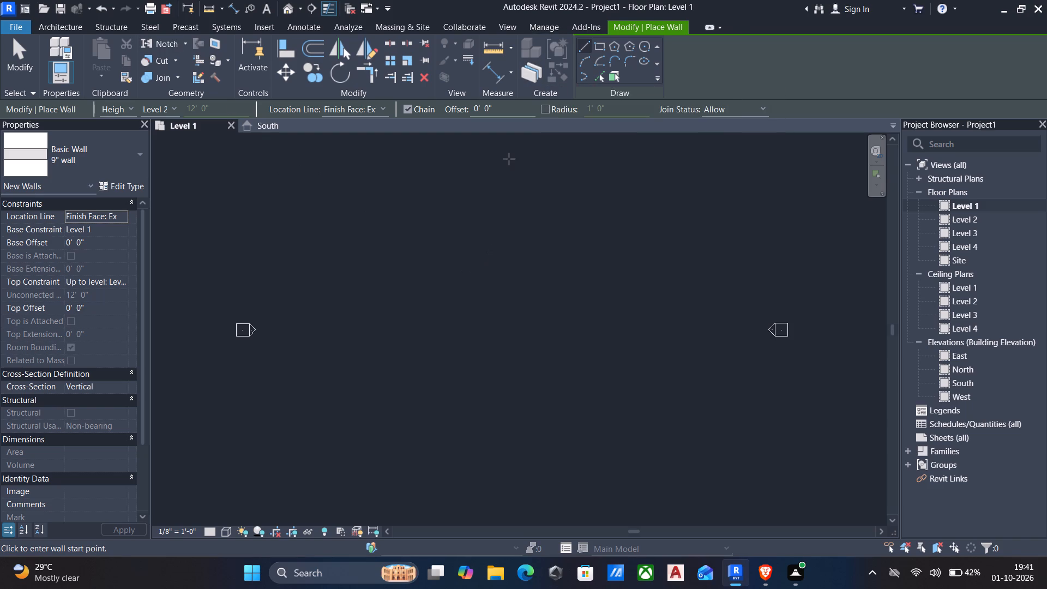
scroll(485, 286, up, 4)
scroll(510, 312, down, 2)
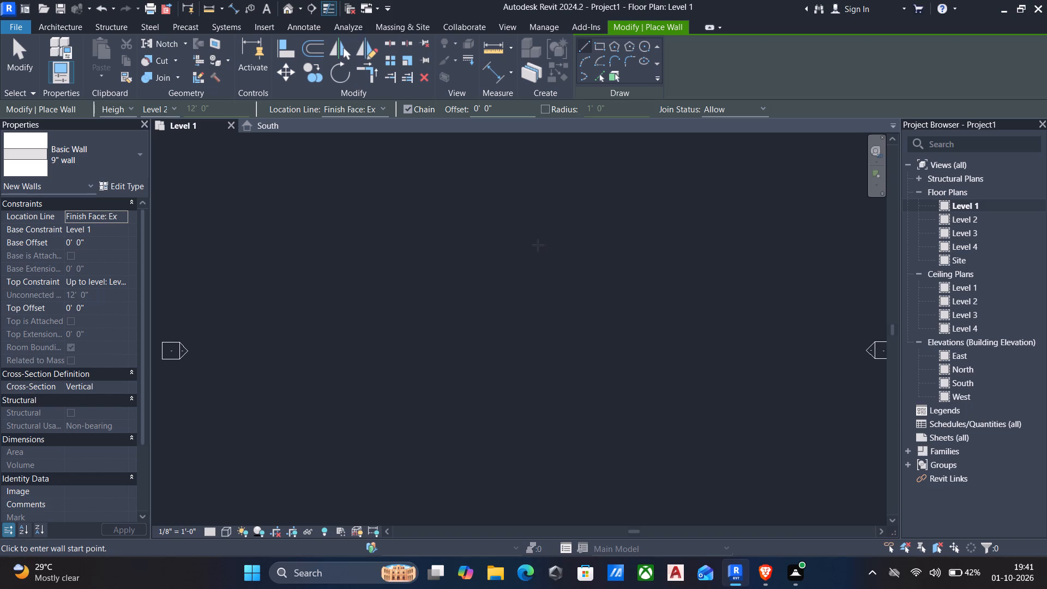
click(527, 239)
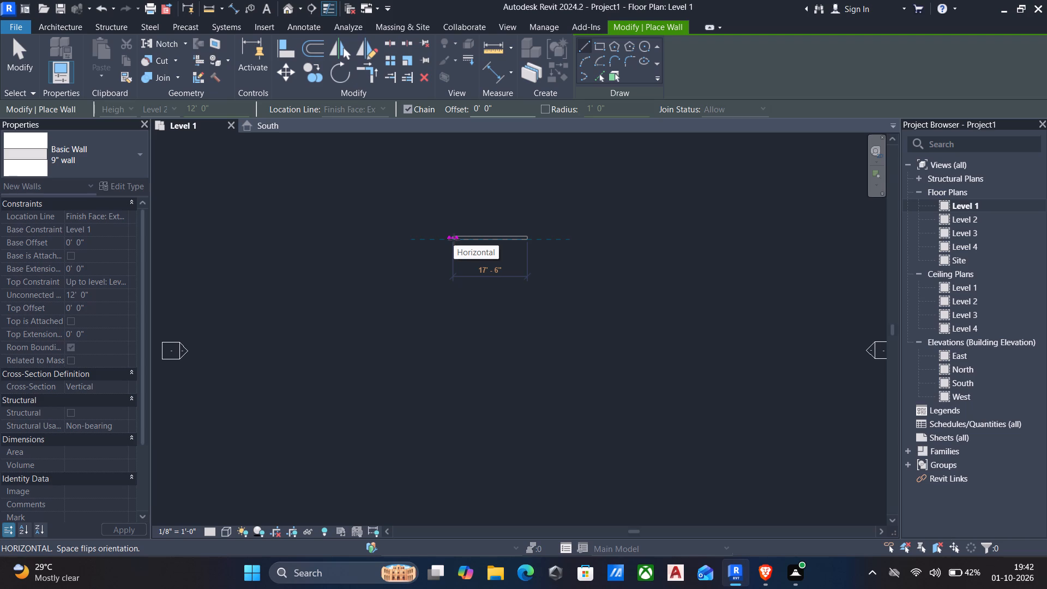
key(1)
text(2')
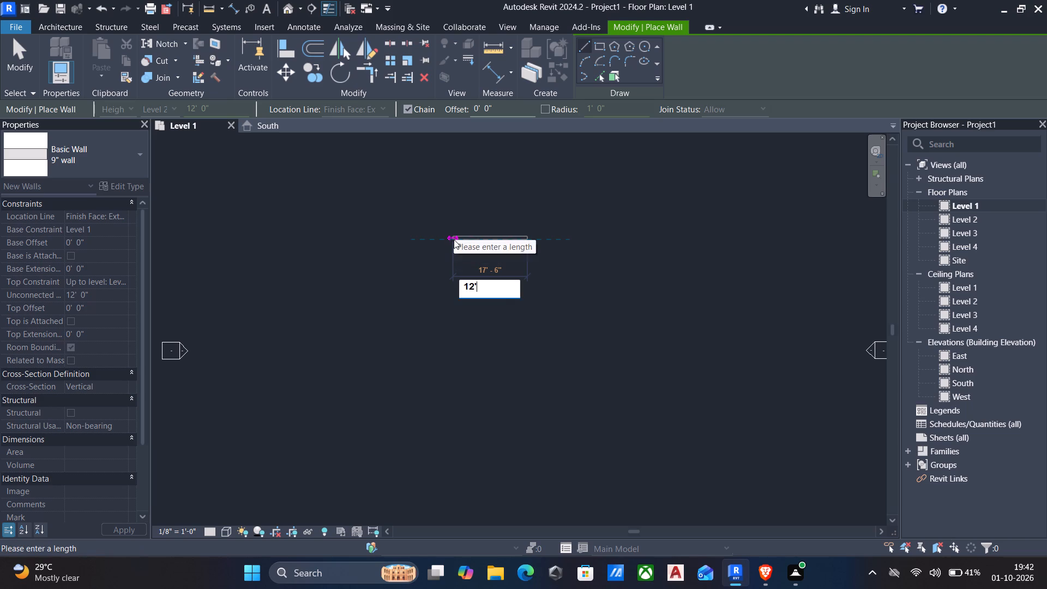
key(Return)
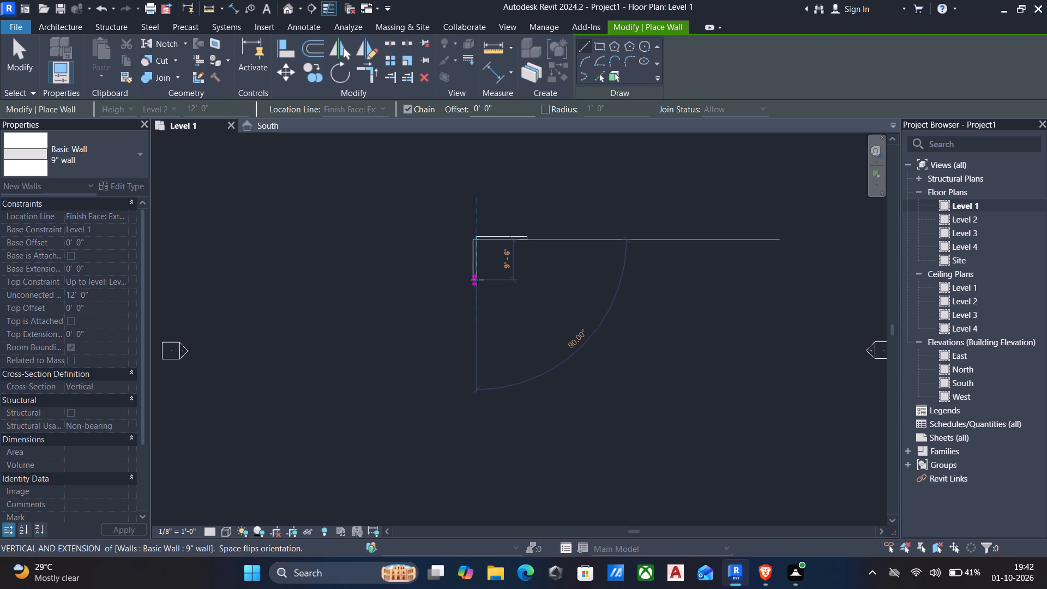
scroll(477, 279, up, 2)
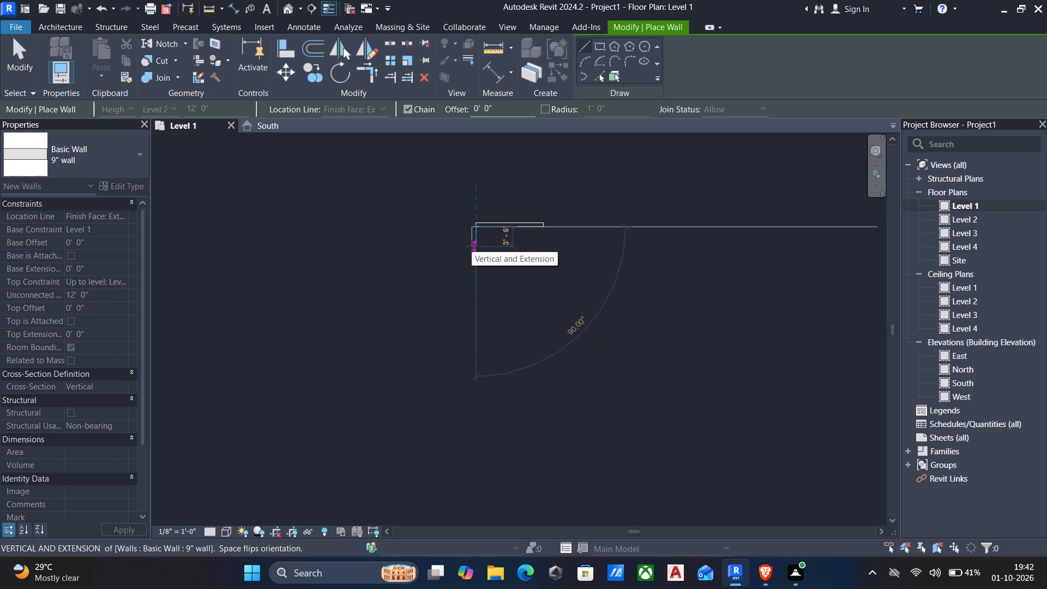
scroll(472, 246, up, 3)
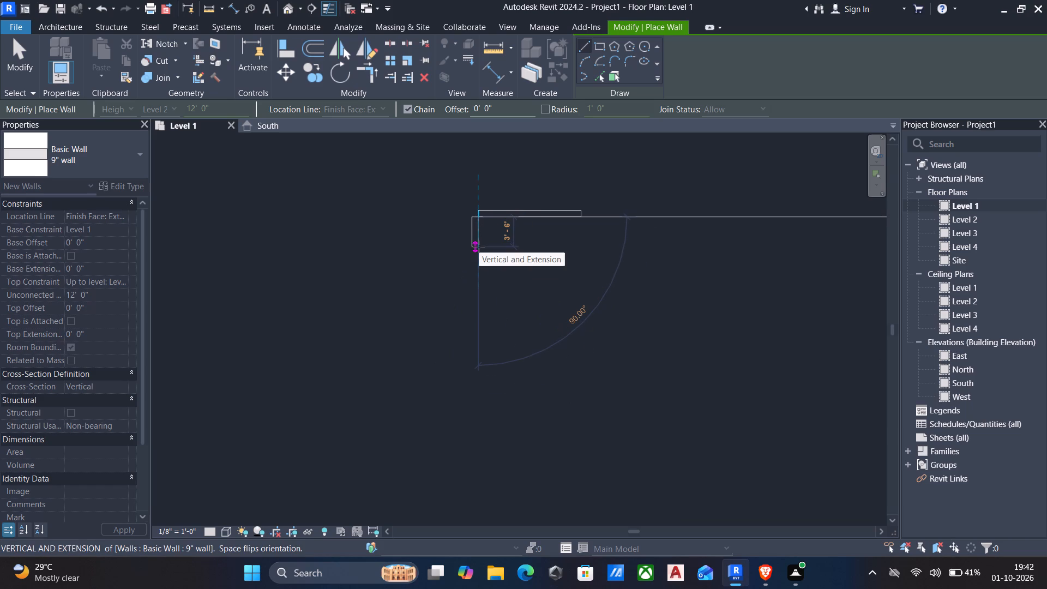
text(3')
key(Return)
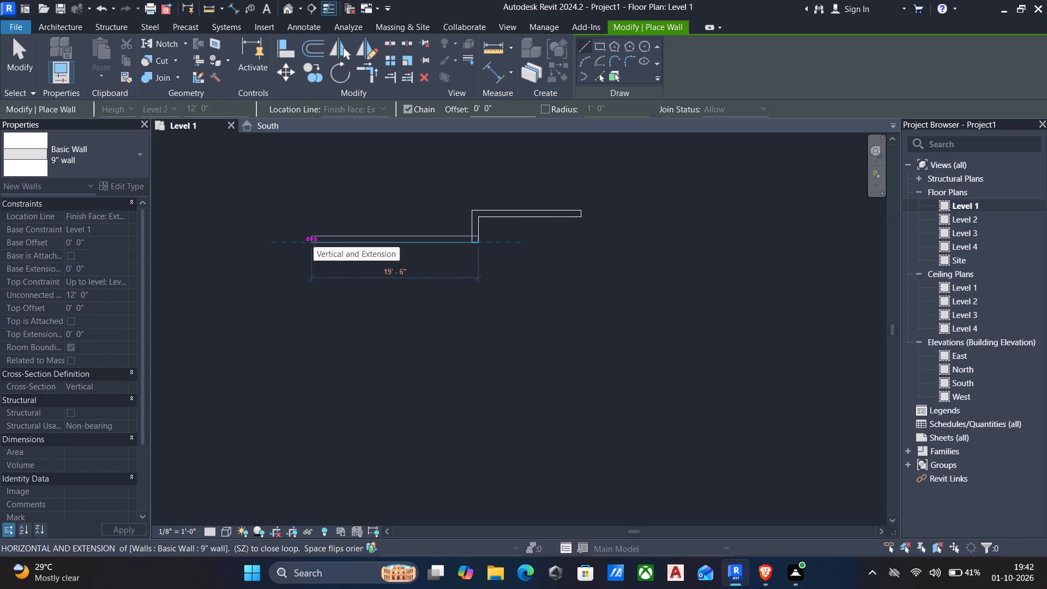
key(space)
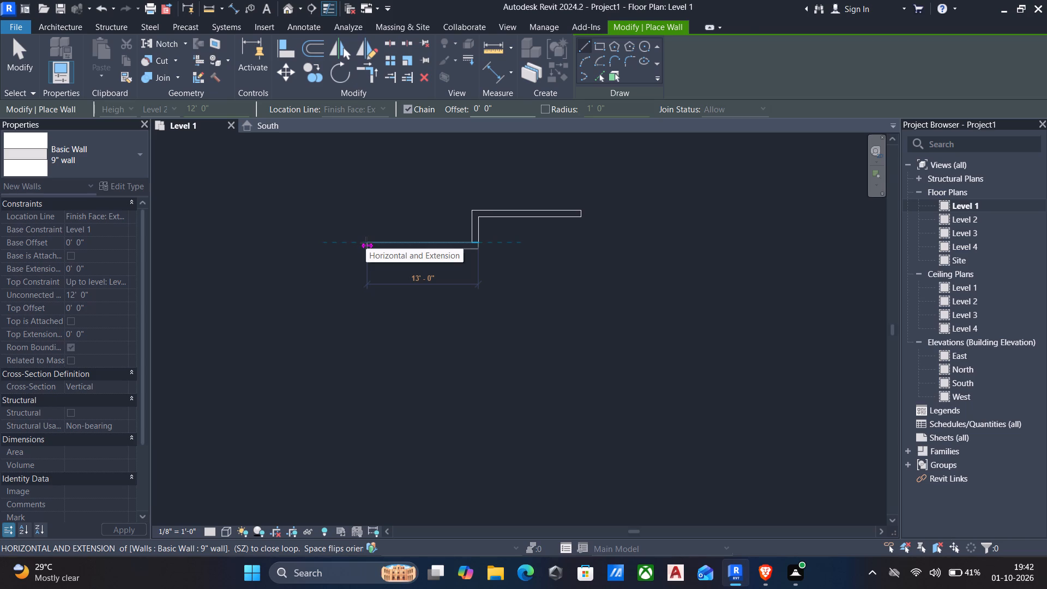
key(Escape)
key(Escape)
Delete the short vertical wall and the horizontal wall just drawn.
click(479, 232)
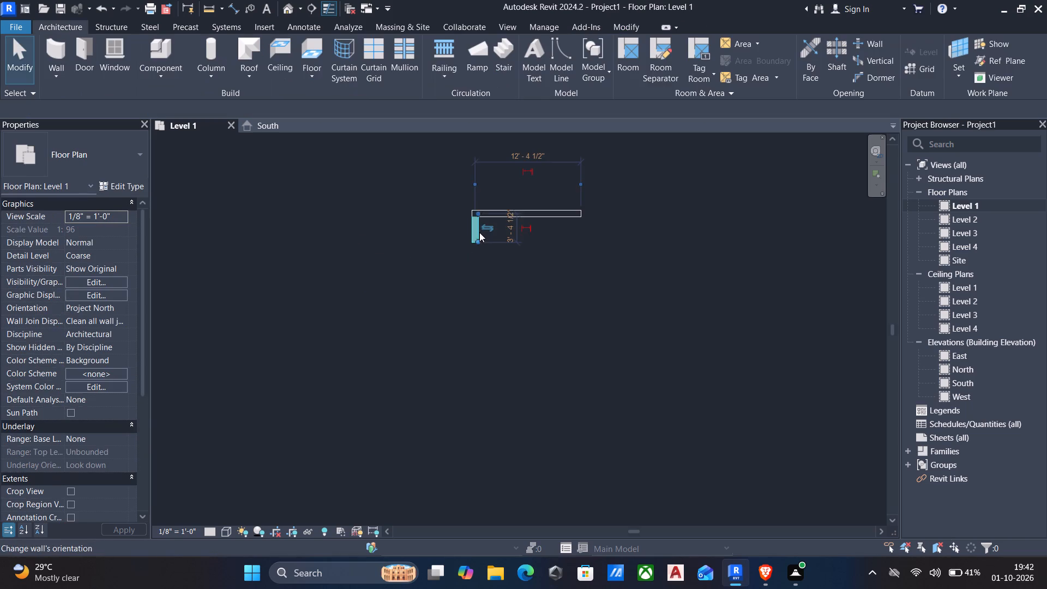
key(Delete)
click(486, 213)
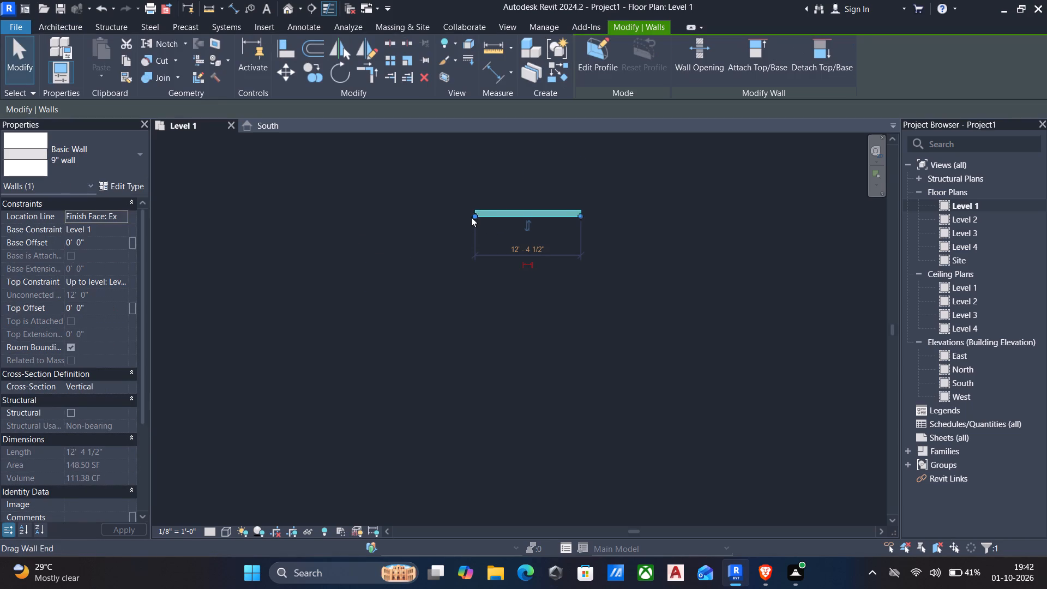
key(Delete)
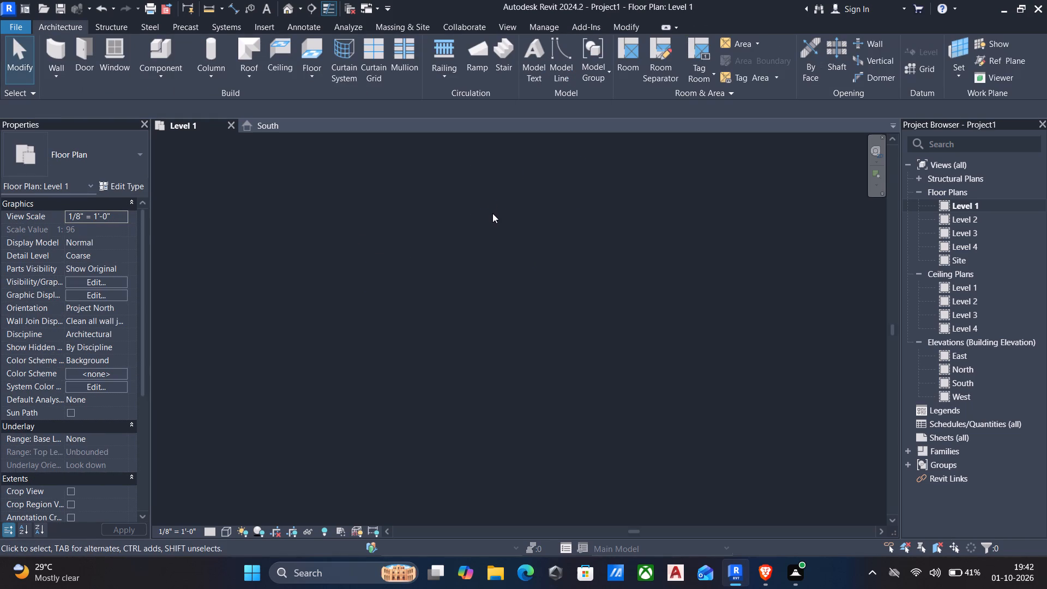
Draw chained 9" walls running 8' west, 3' south and 4' west, flipping the wall orientation for the 4' segment.
text(wa)
click(535, 244)
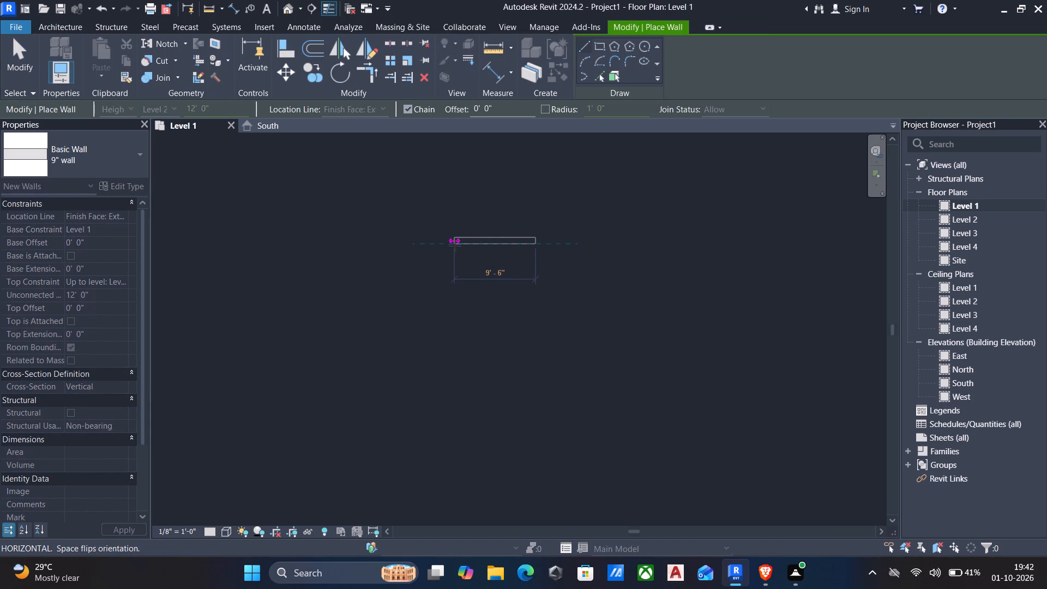
text(8')
key(Return)
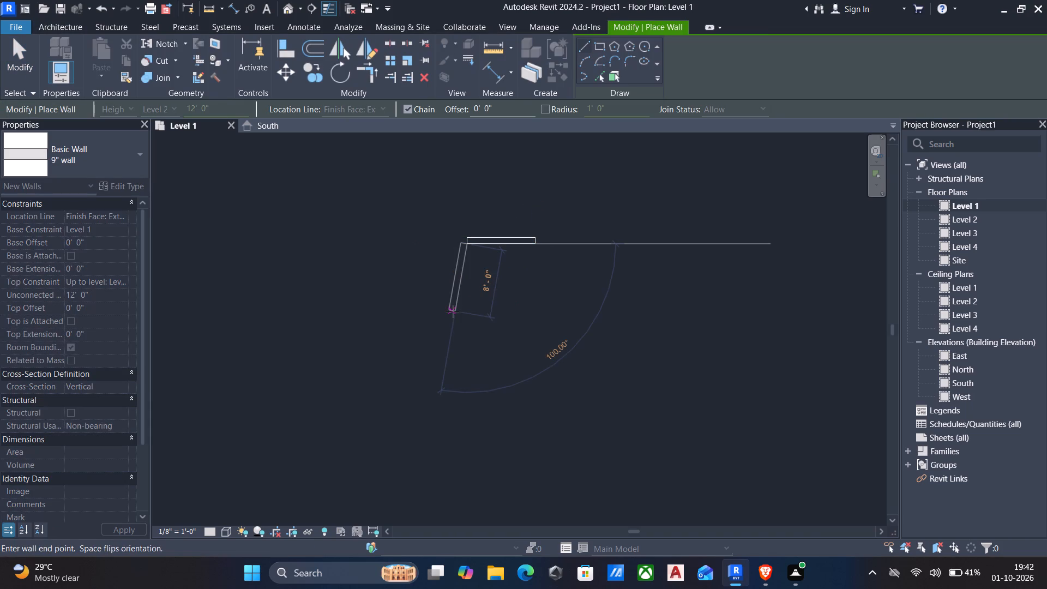
text(3')
key(Return)
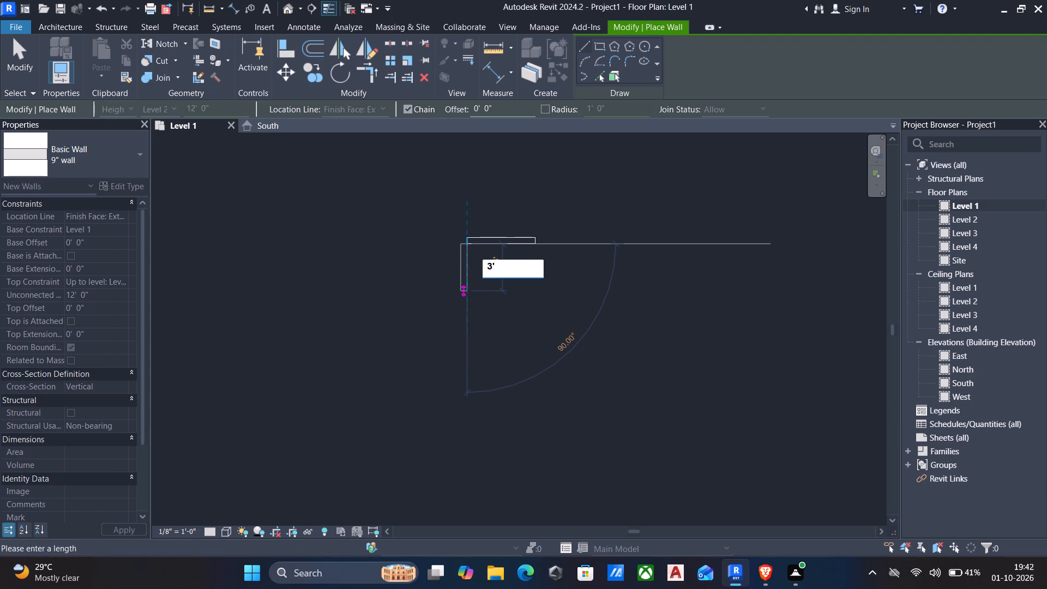
key(space)
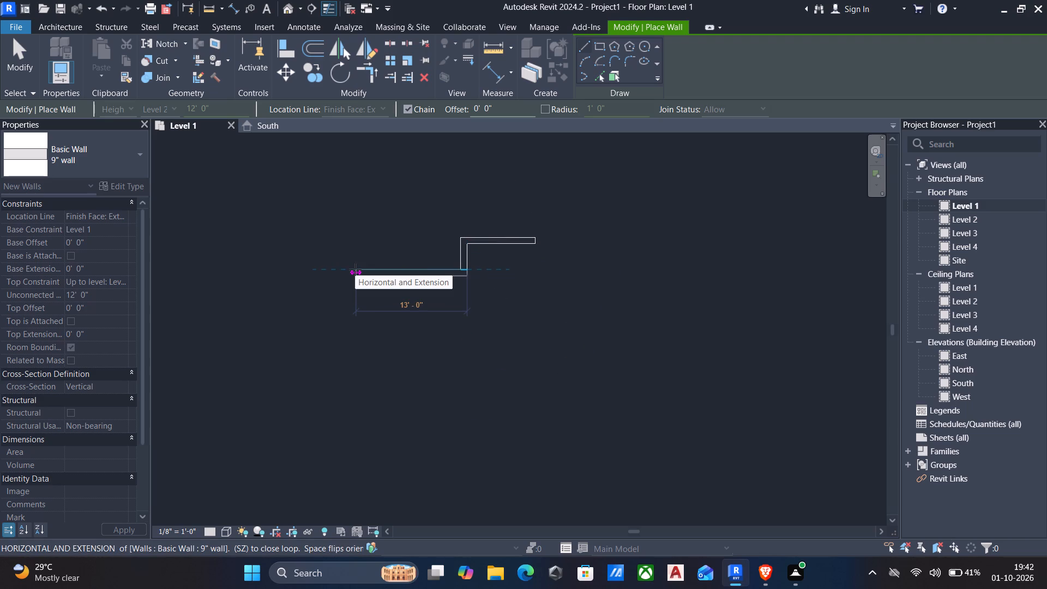
text(4')
key(Return)
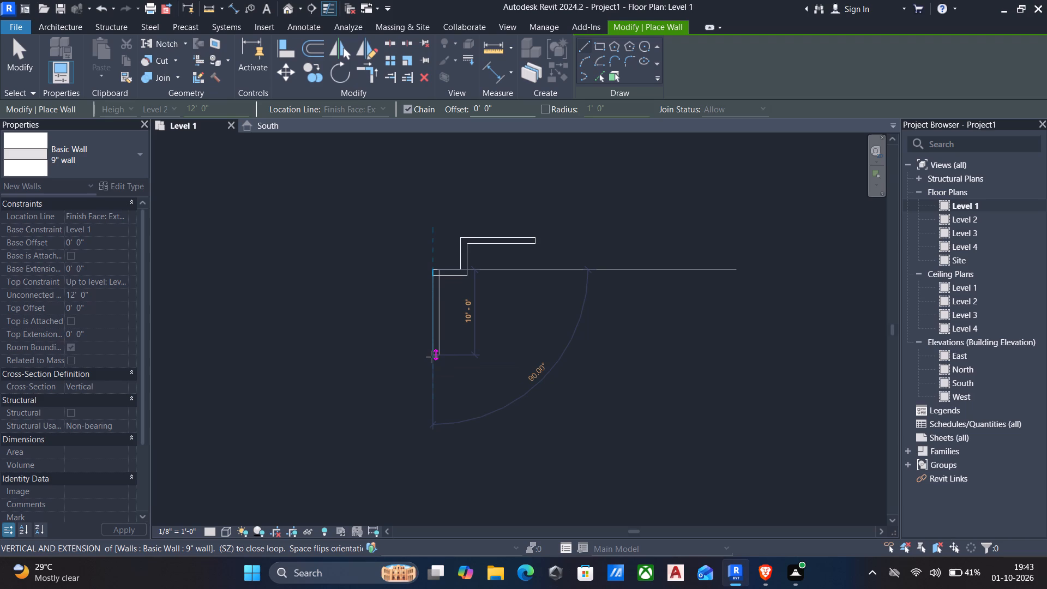
Continue the exterior wall chain from its open end with segments of 13' south, 3' west and 11' south.
text(13')
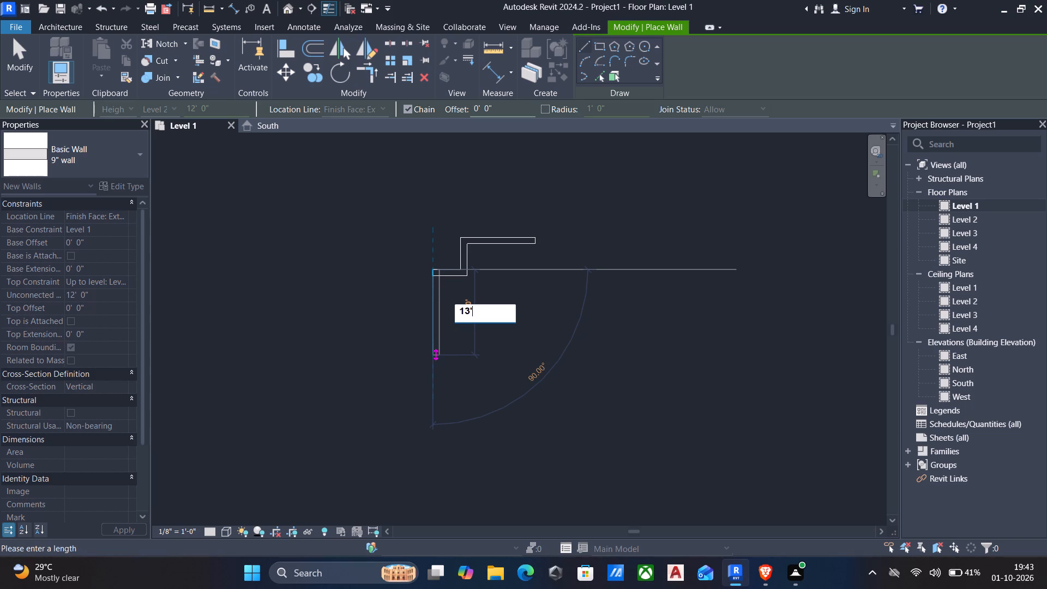
key(Return)
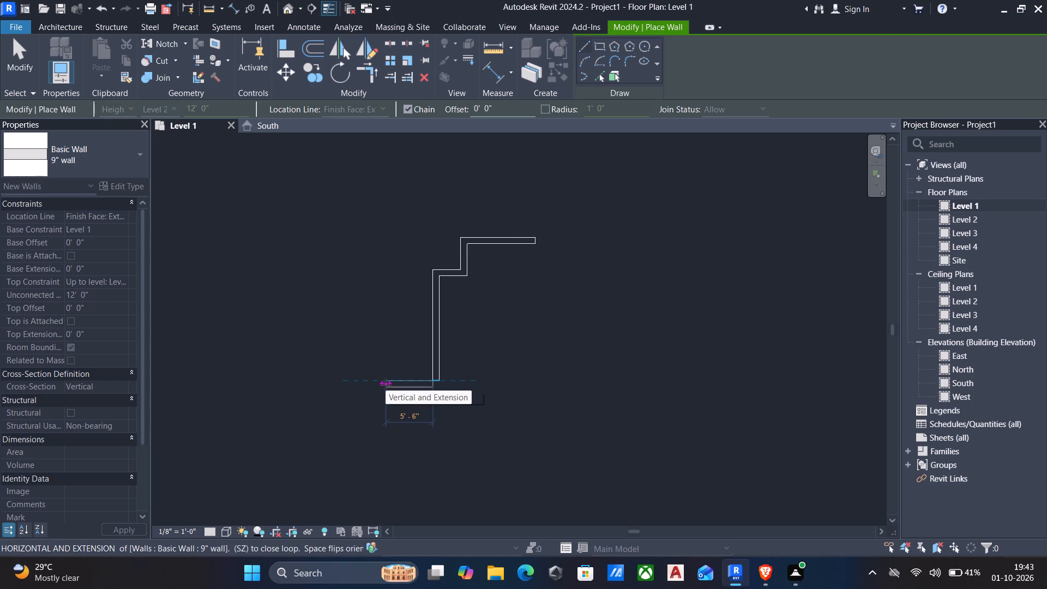
key(3)
key(apostrophe)
key(Return)
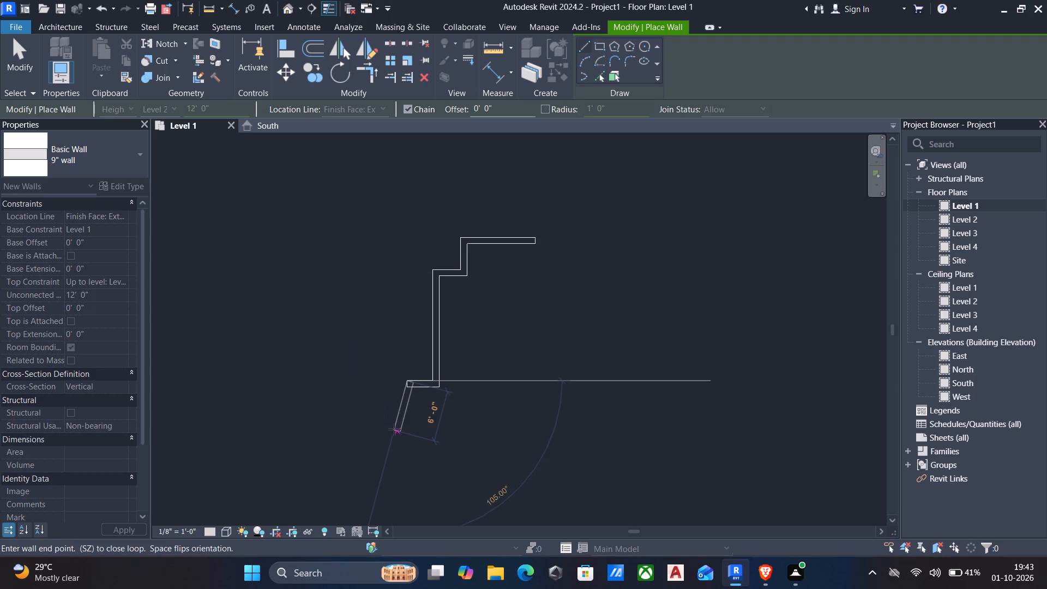
middle_drag(396, 430, 410, 366)
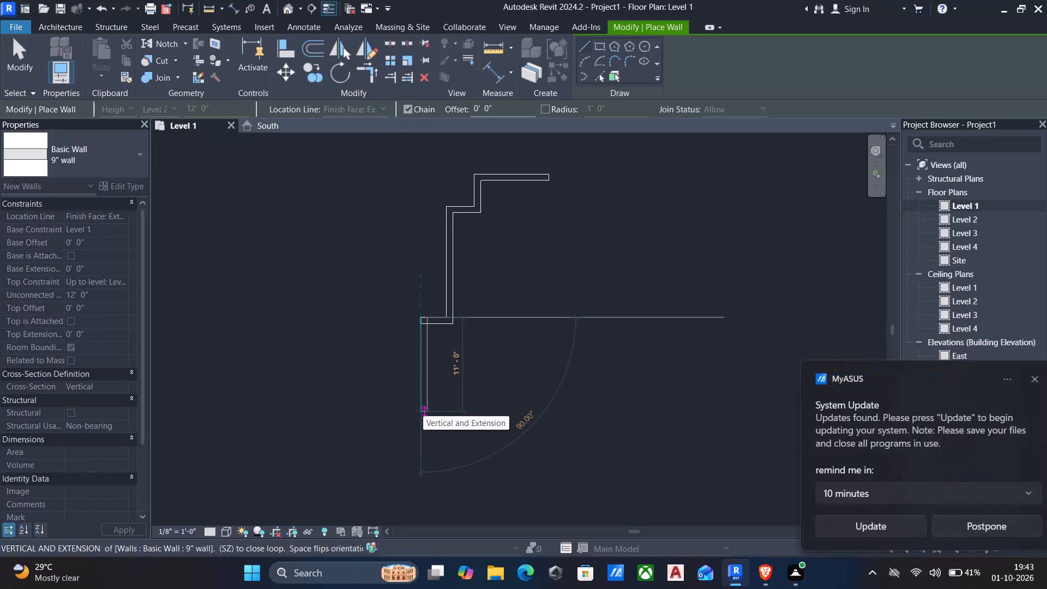
key(1)
text(1')
key(Return)
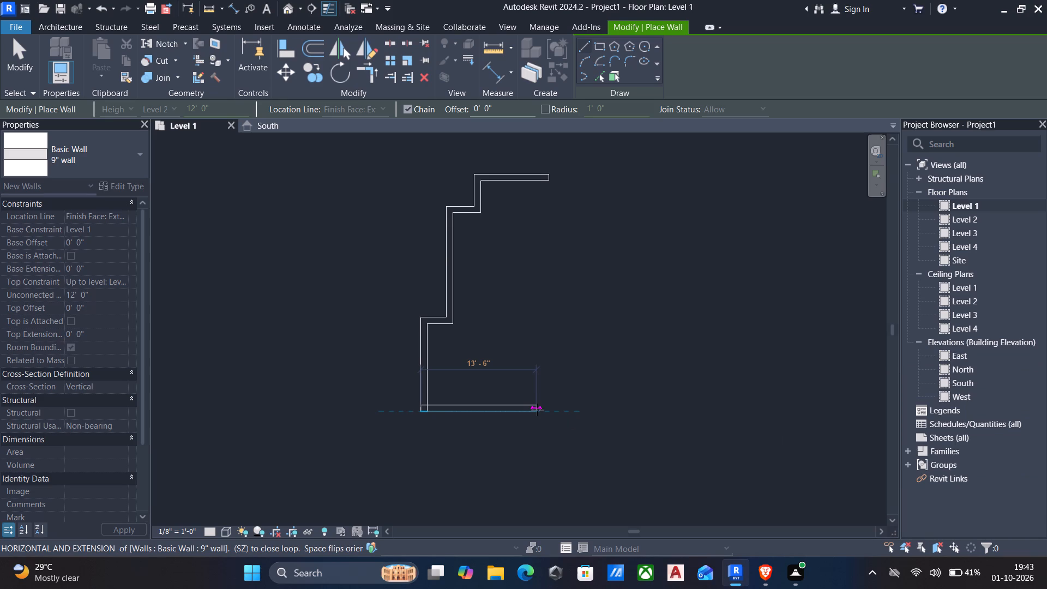
Extend the 9" exterior wall chain 12' east, 3' further east to align with the north wall's open end, and 10' north.
text(12')
key(Return)
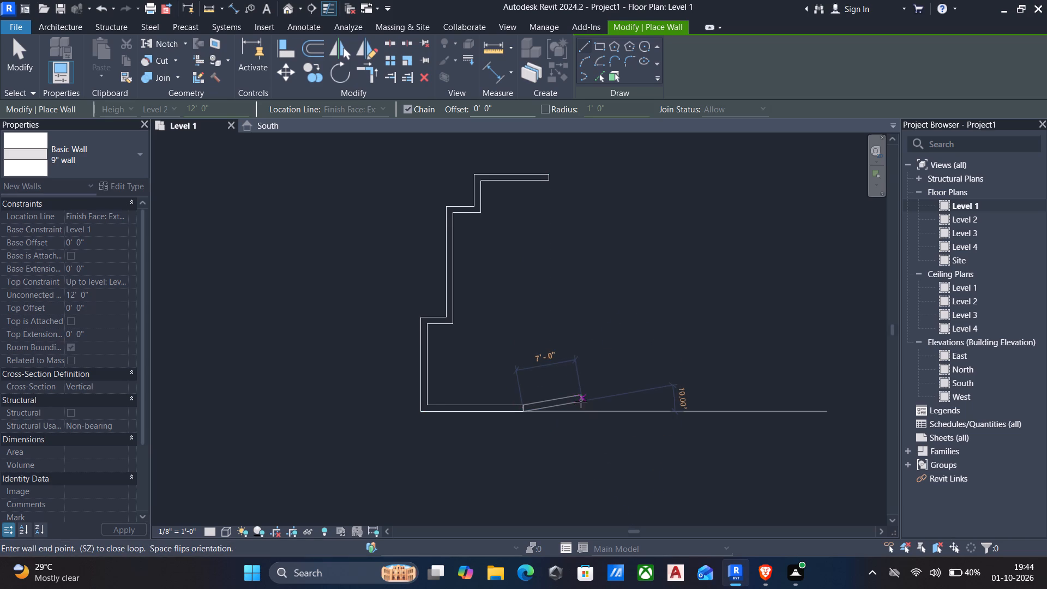
click(552, 409)
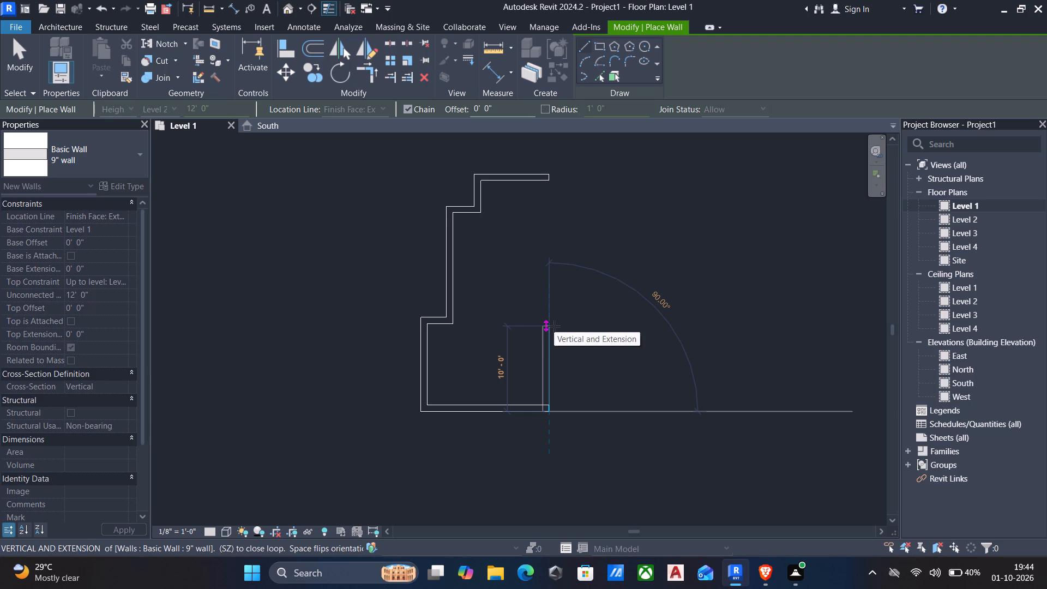
click(554, 326)
key(Escape)
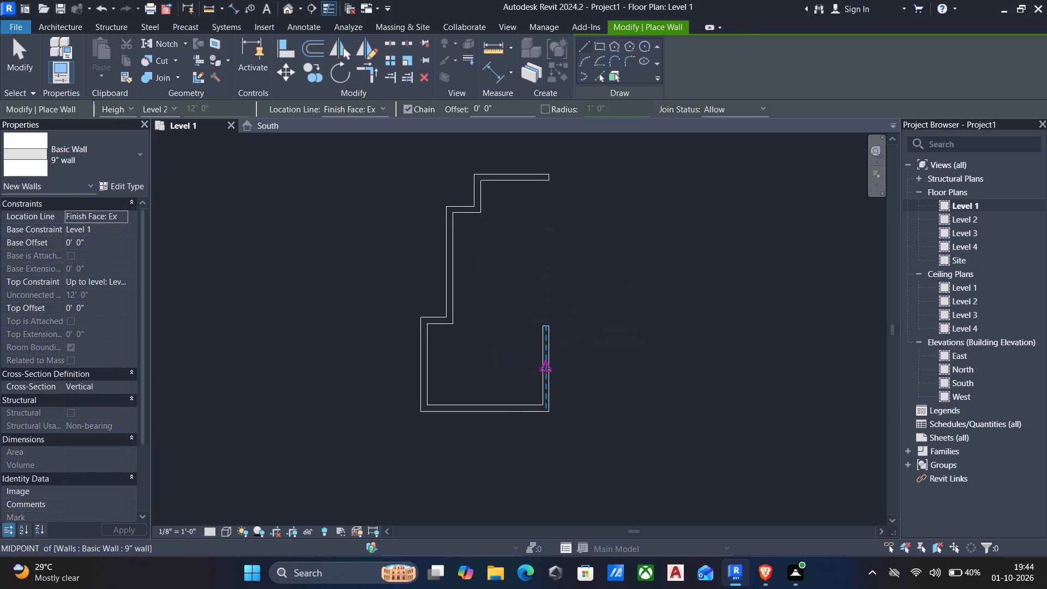
From the 10' wall's midpoint, draw chained walls 10' east, about 5'-2" south to the south wall line, and 12' east with flipped orientation.
click(547, 368)
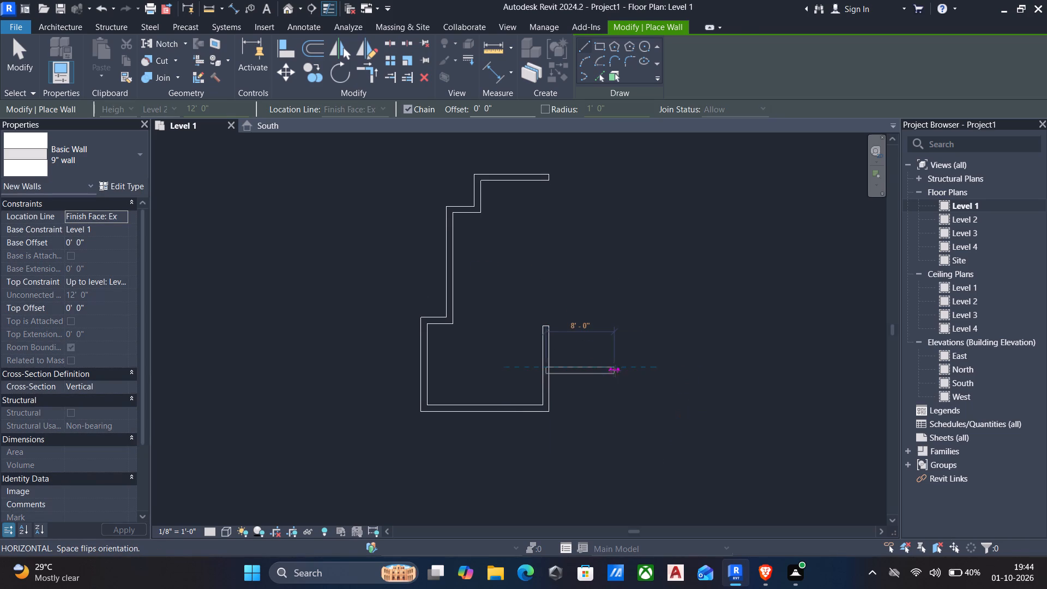
scroll(623, 365, up, 1)
middle_drag(623, 365, 552, 360)
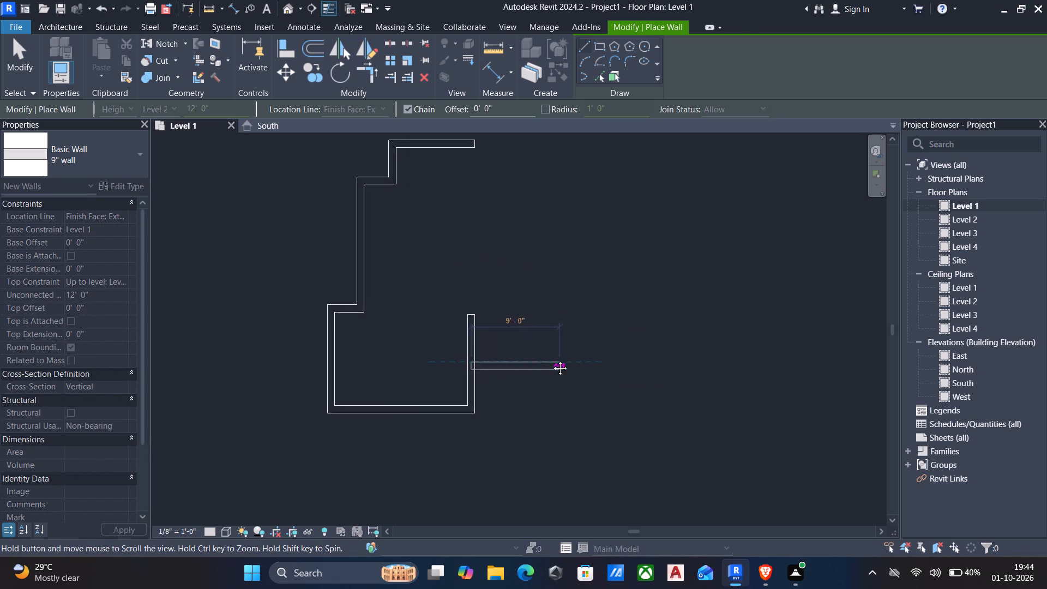
middle_drag(552, 360, 506, 351)
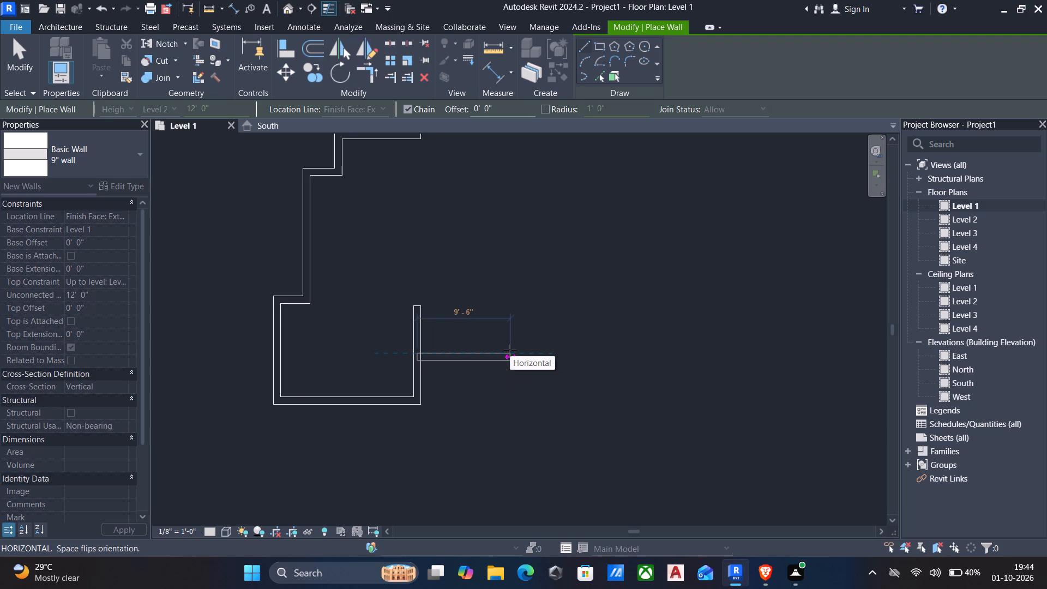
text(10')
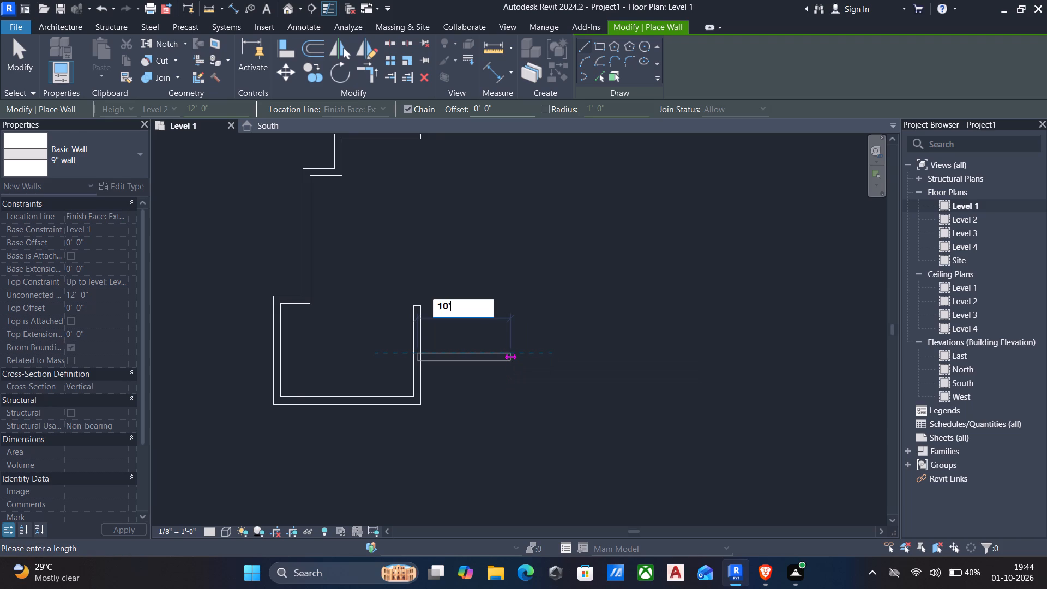
key(Return)
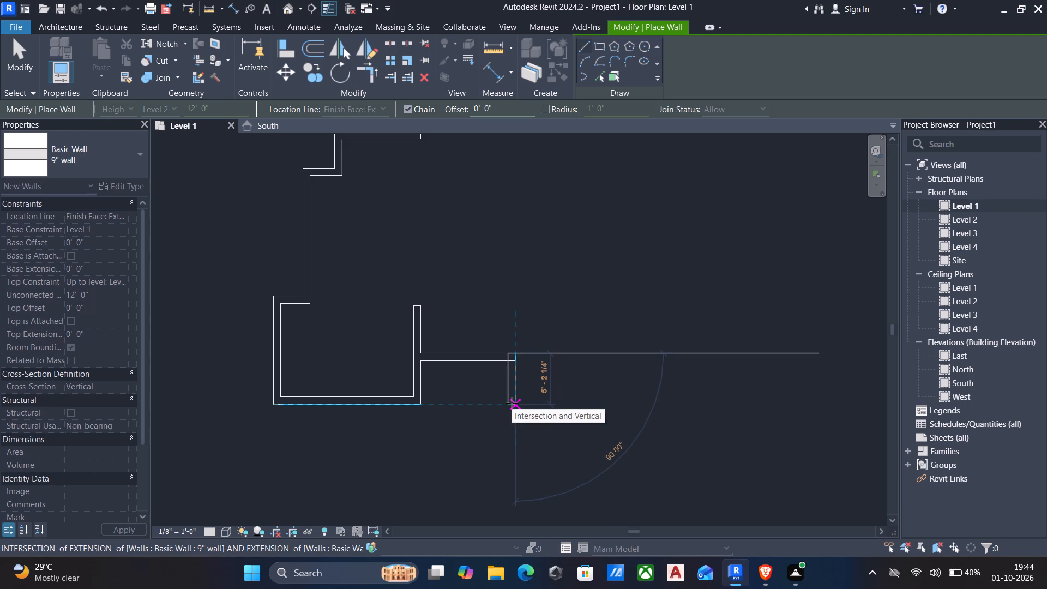
click(512, 403)
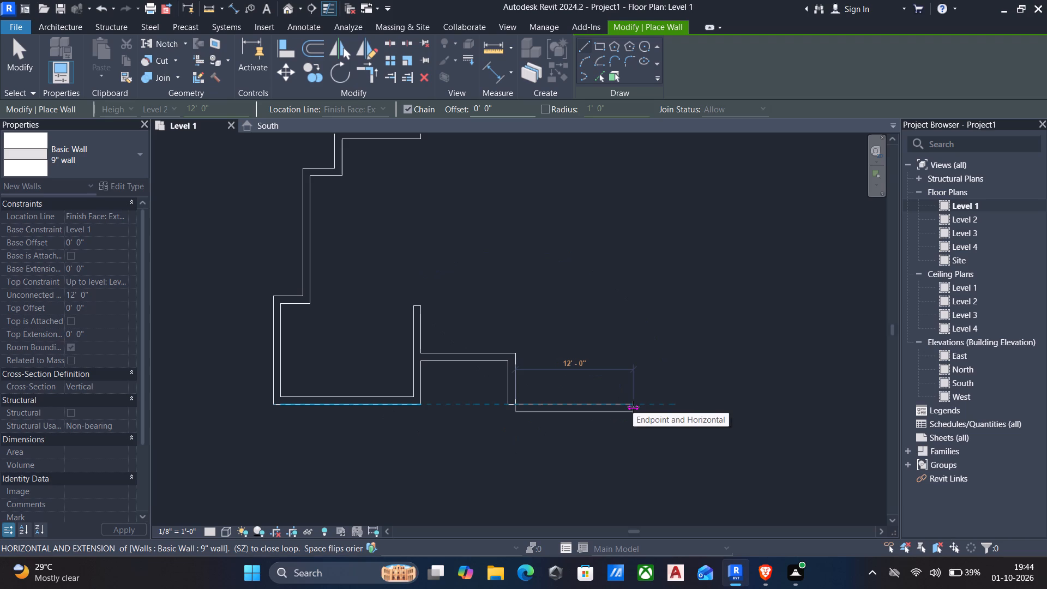
key(space)
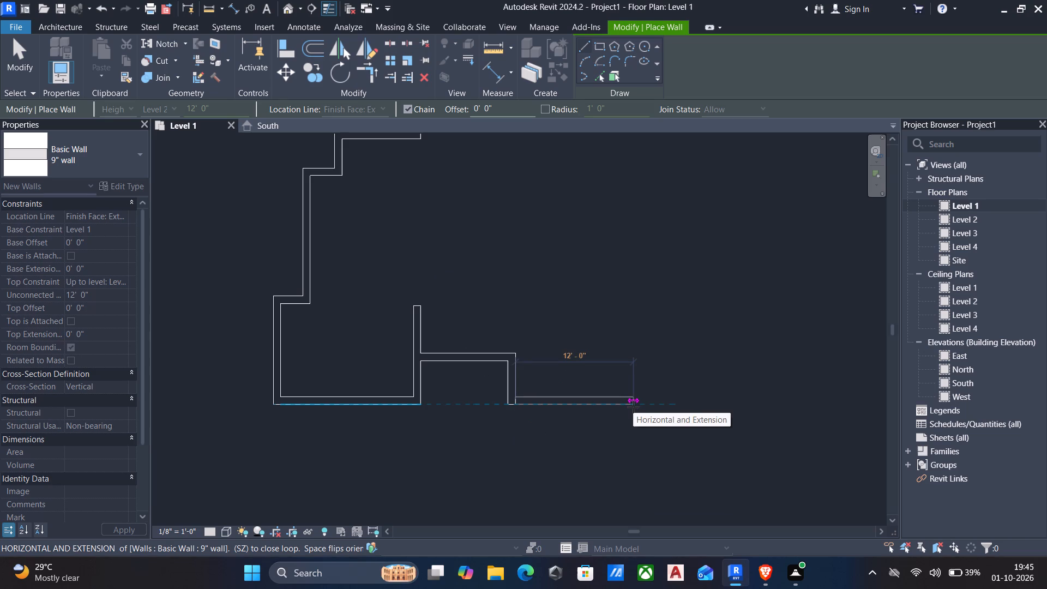
key(1)
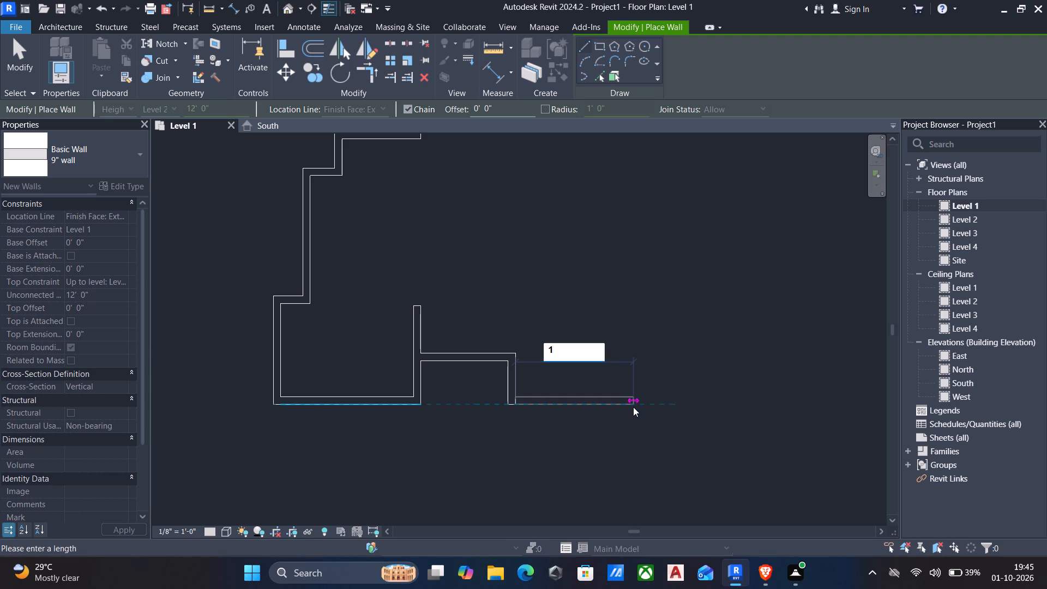
text(2')
key(Return)
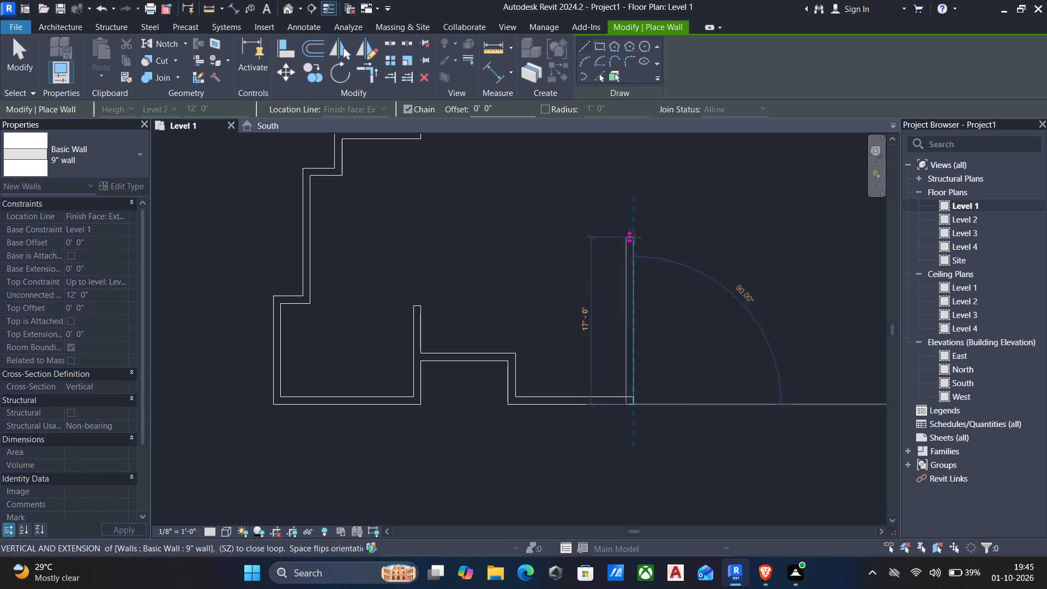
Continue the chain with an orientation-flipped 11' wall north, 4' west and 13' north, aligning the corners with the opposite side.
key(space)
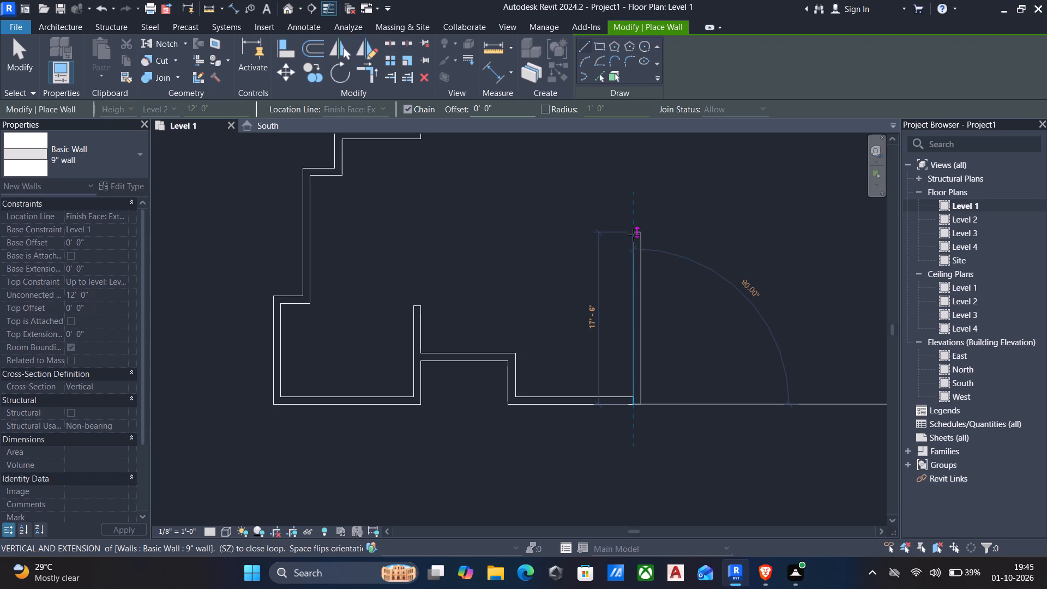
middle_drag(633, 236, 608, 384)
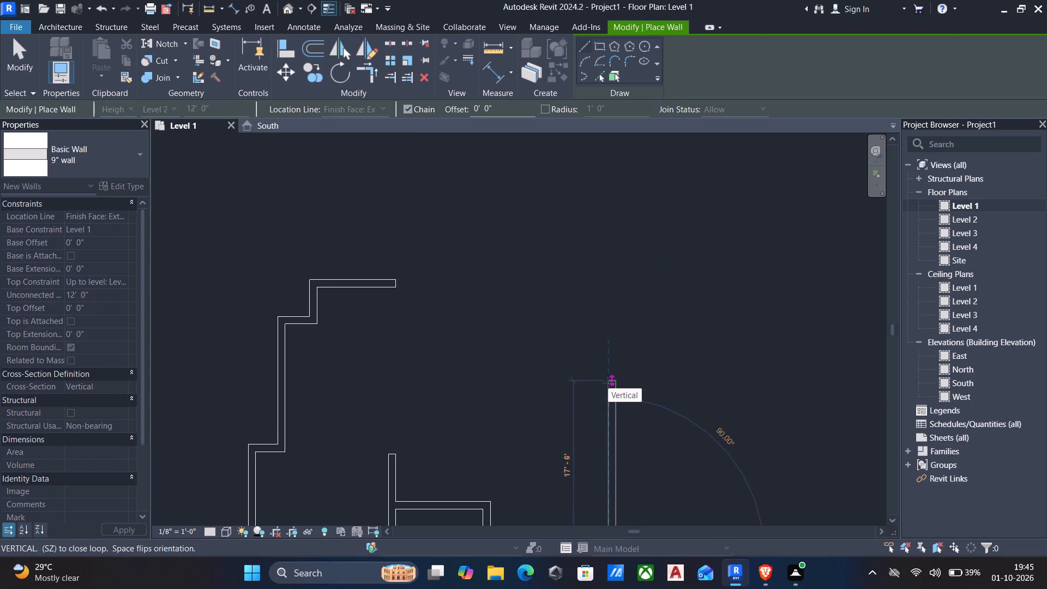
middle_drag(606, 414, 604, 359)
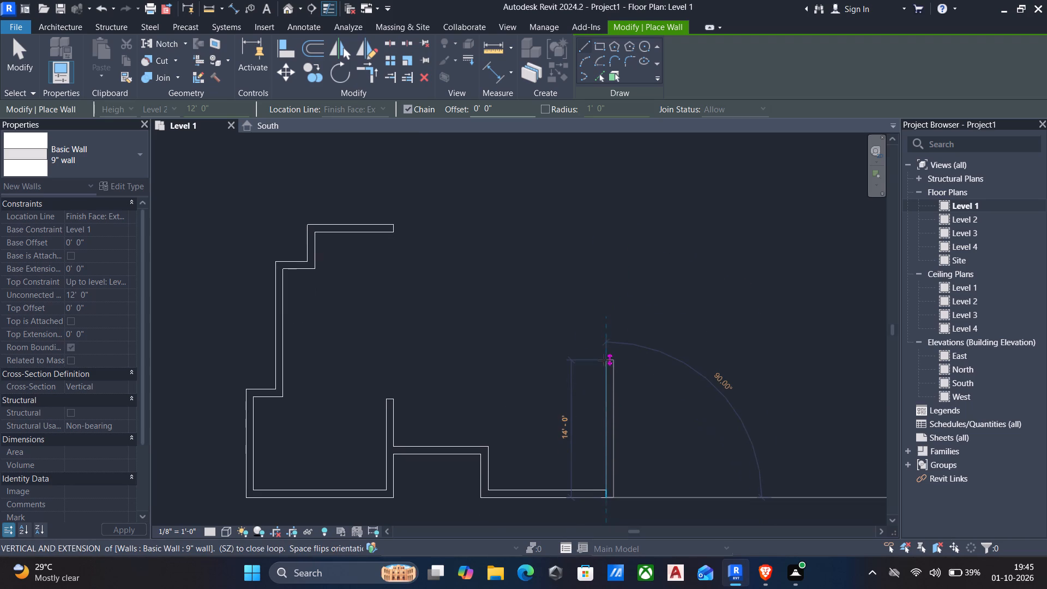
click(602, 392)
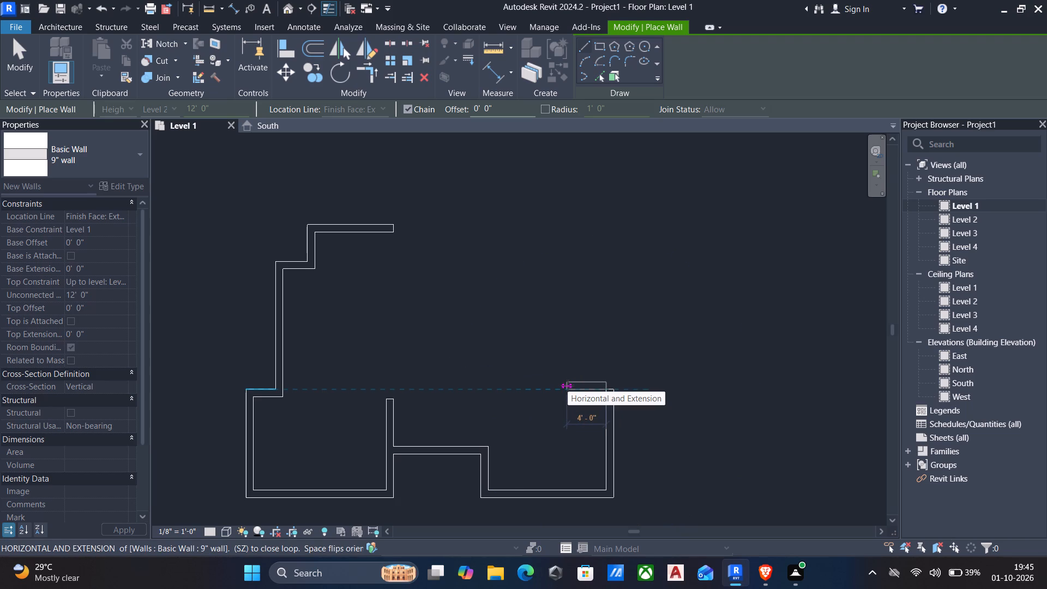
click(568, 386)
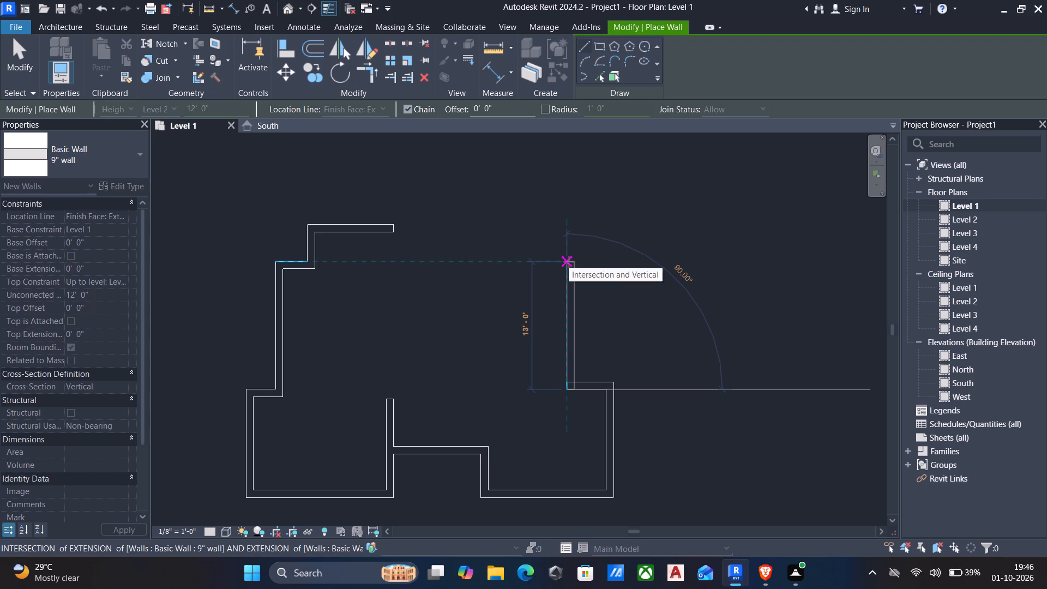
click(569, 262)
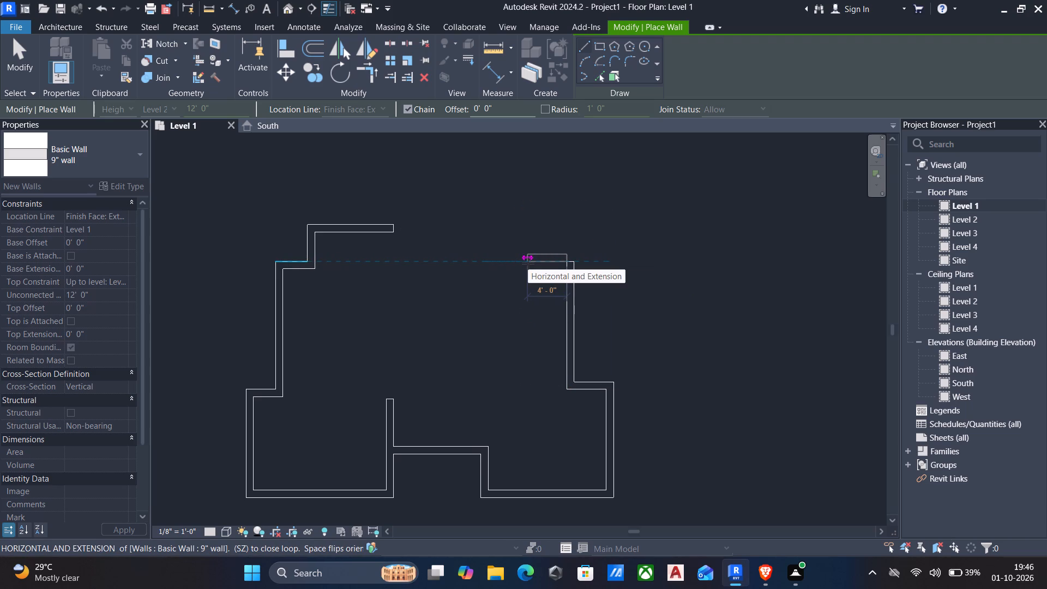
Continue the exterior wall chain with segments of 3'-6" west, 3' north and 6' west.
key(space)
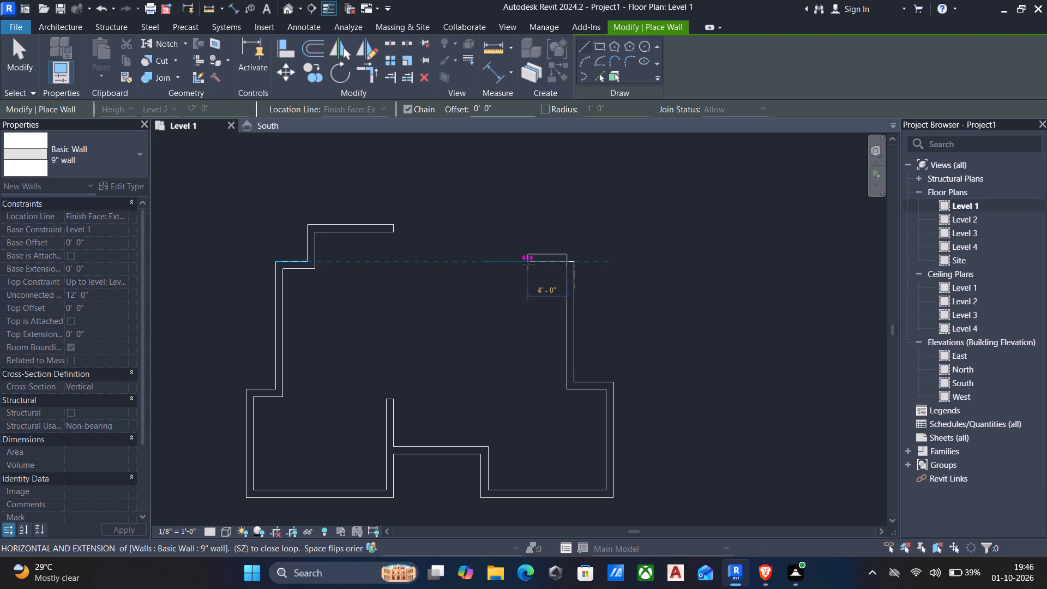
key(space)
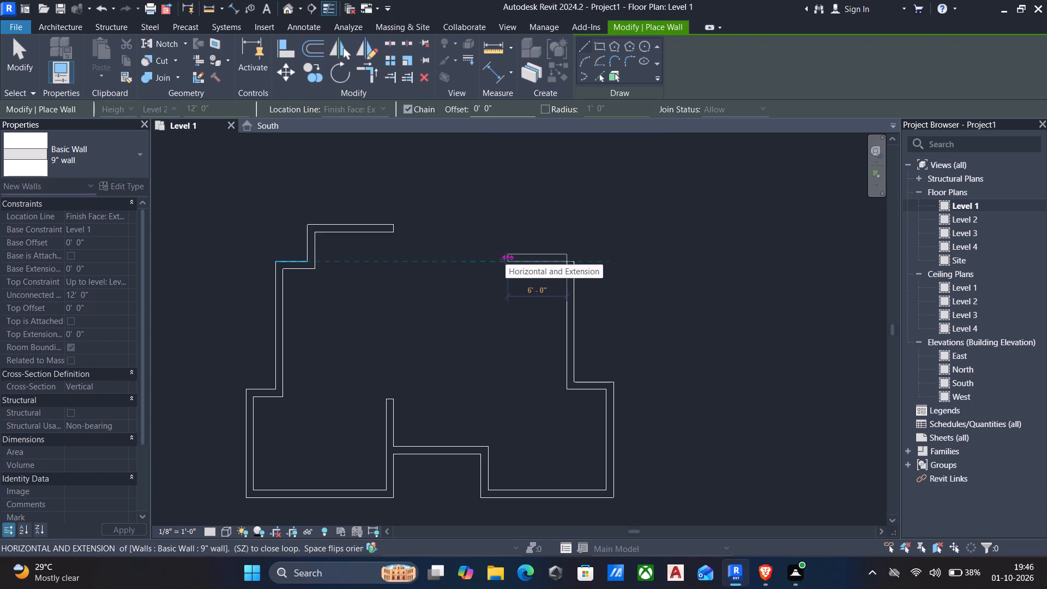
click(534, 260)
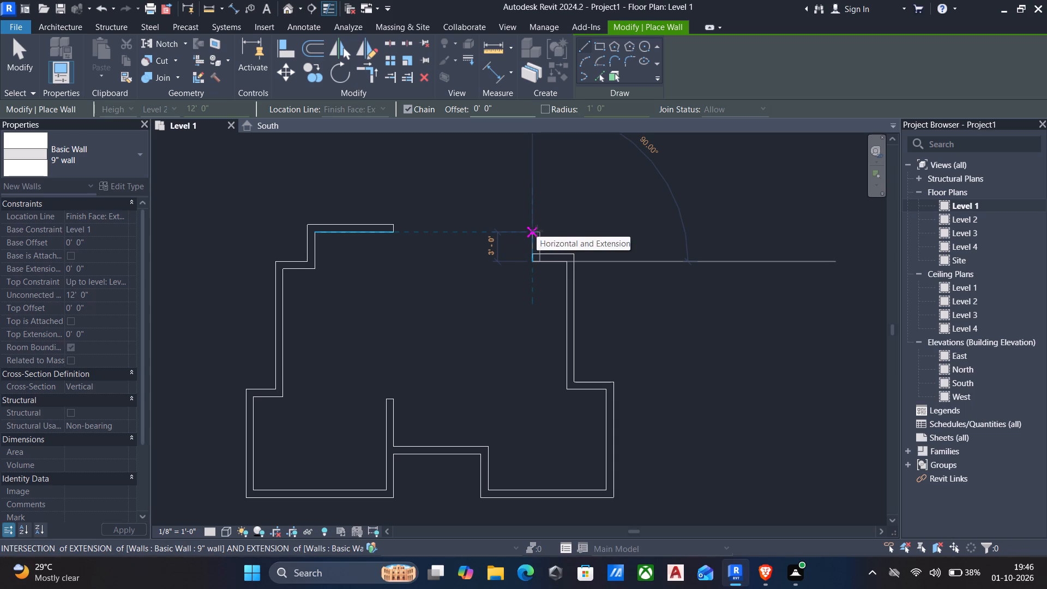
click(537, 231)
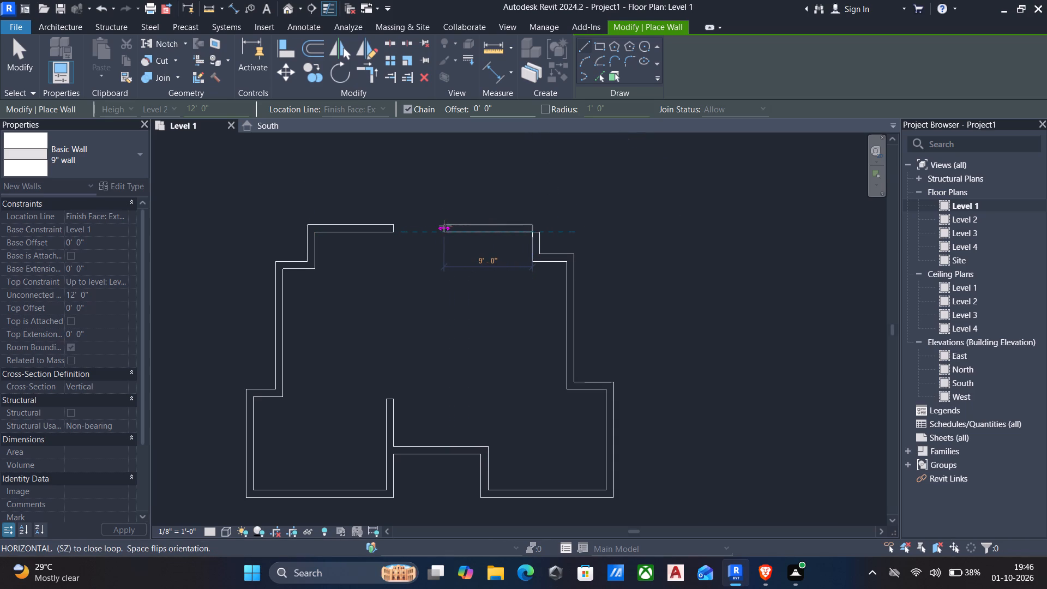
click(474, 226)
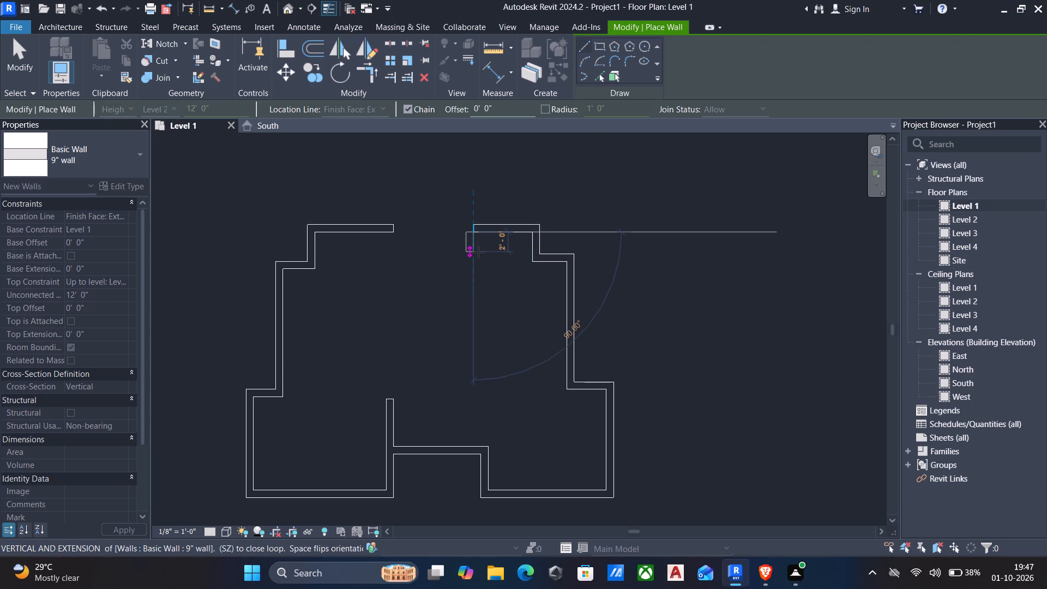
Close the exterior outline with walls 3' south, about 8'-1 1/2" west, and north to the open end of the north wall.
click(479, 261)
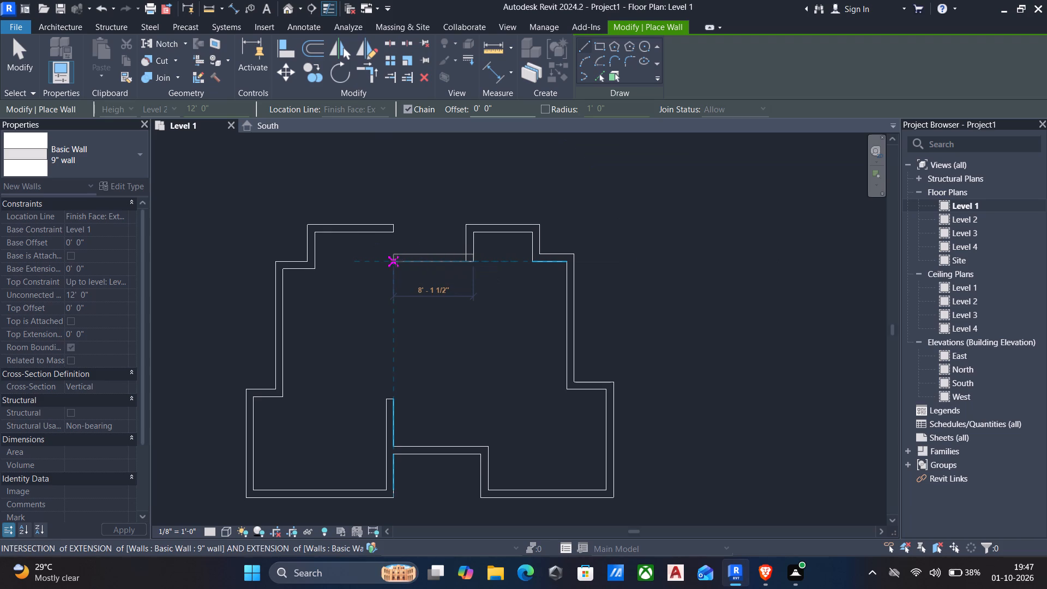
click(396, 261)
click(394, 226)
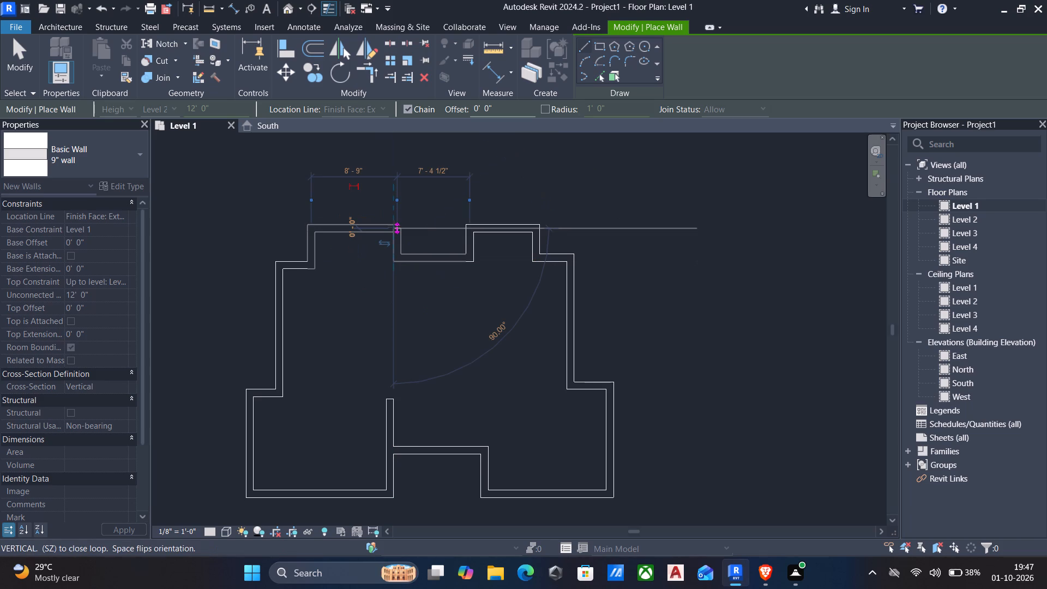
key(Escape)
scroll(391, 260, down, 1)
key(Escape)
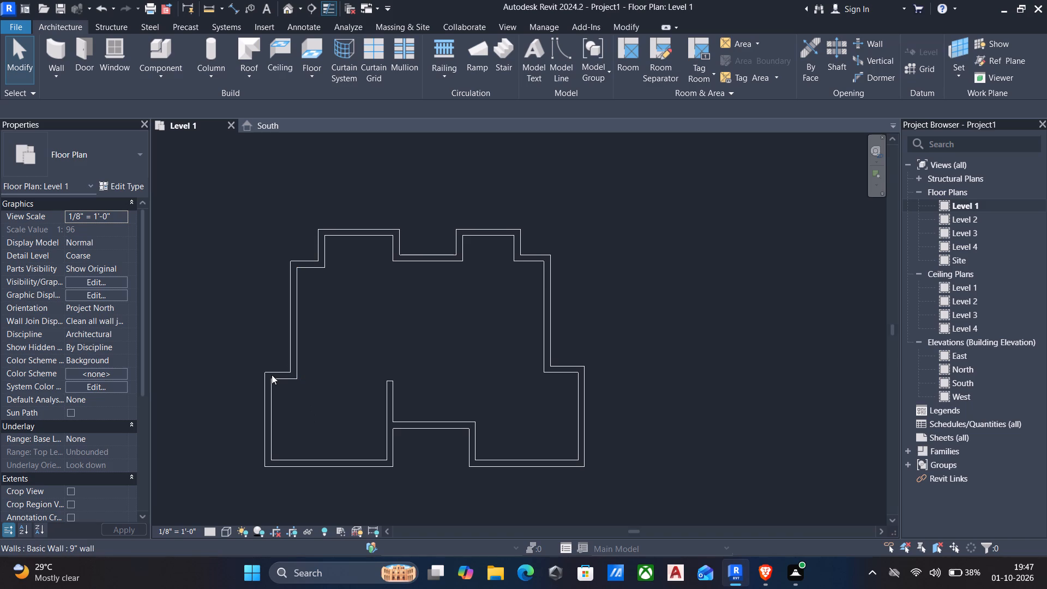
Open the default 3D view and orbit to frame the exterior walls from the front.
scroll(404, 347, down, 2)
middle_drag(420, 345, 548, 349)
middle_drag(544, 349, 531, 351)
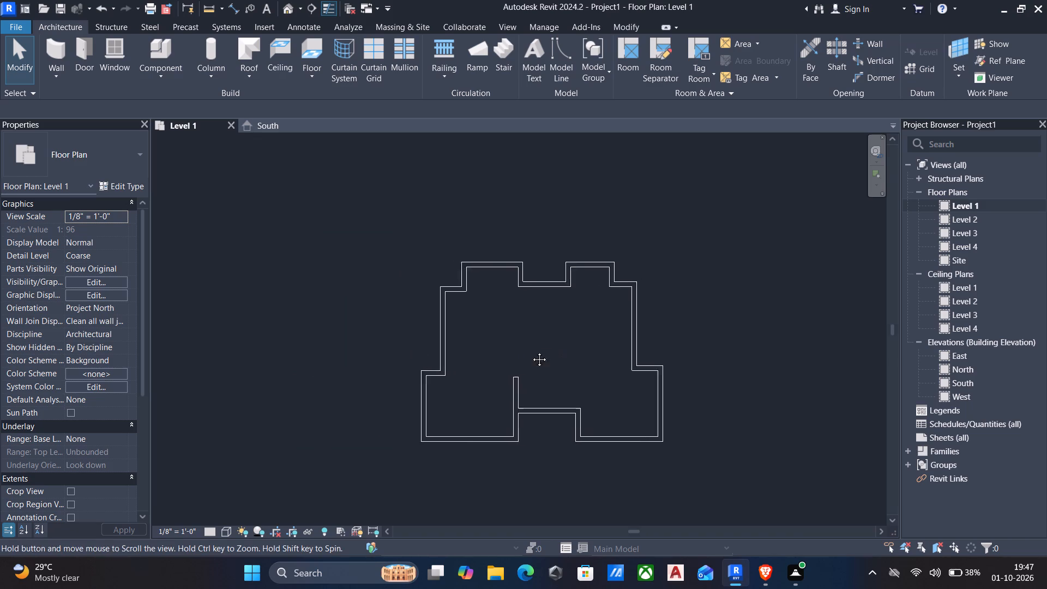
middle_drag(531, 351, 509, 332)
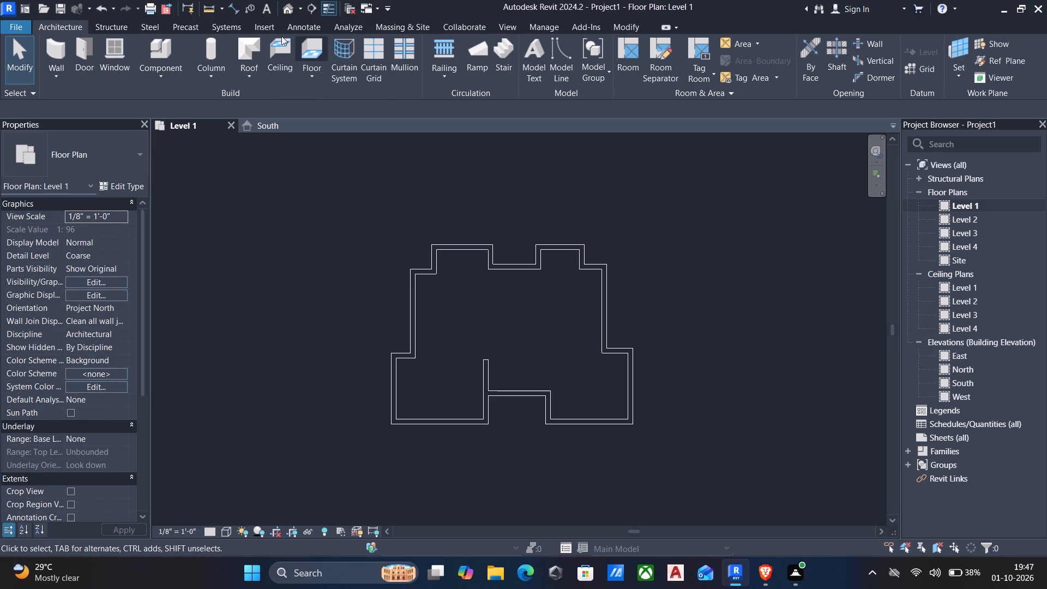
click(268, 8)
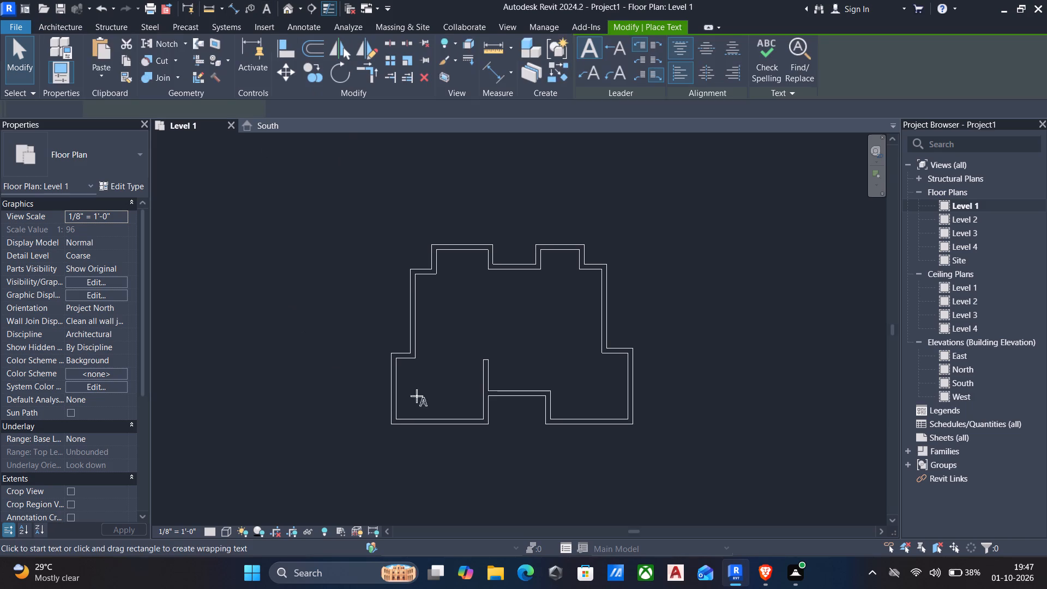
click(287, 4)
shift+scroll(529, 396, up, 1)
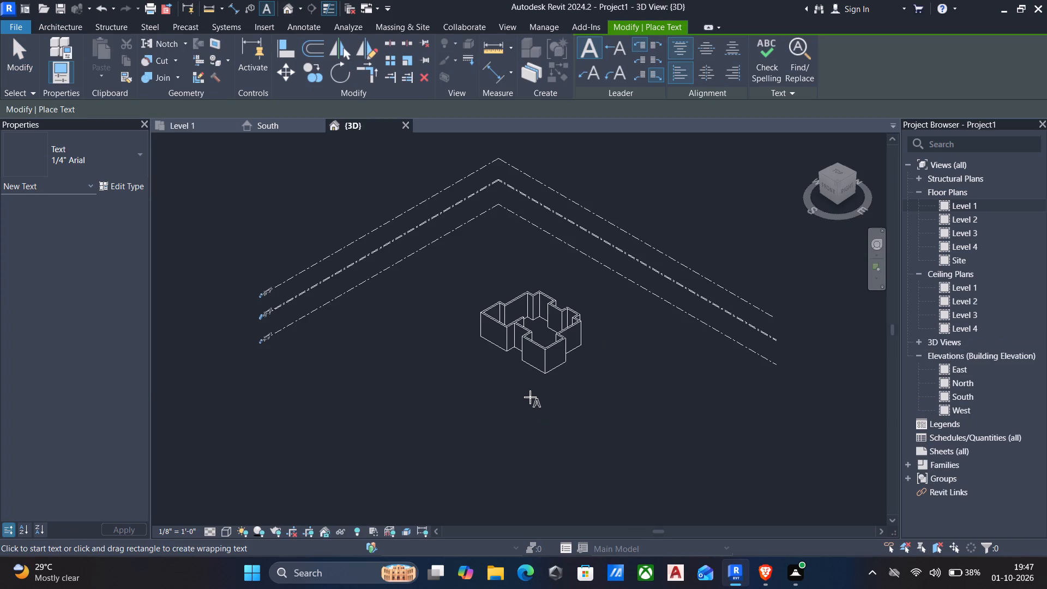
shift+middle_drag(530, 397, 562, 395)
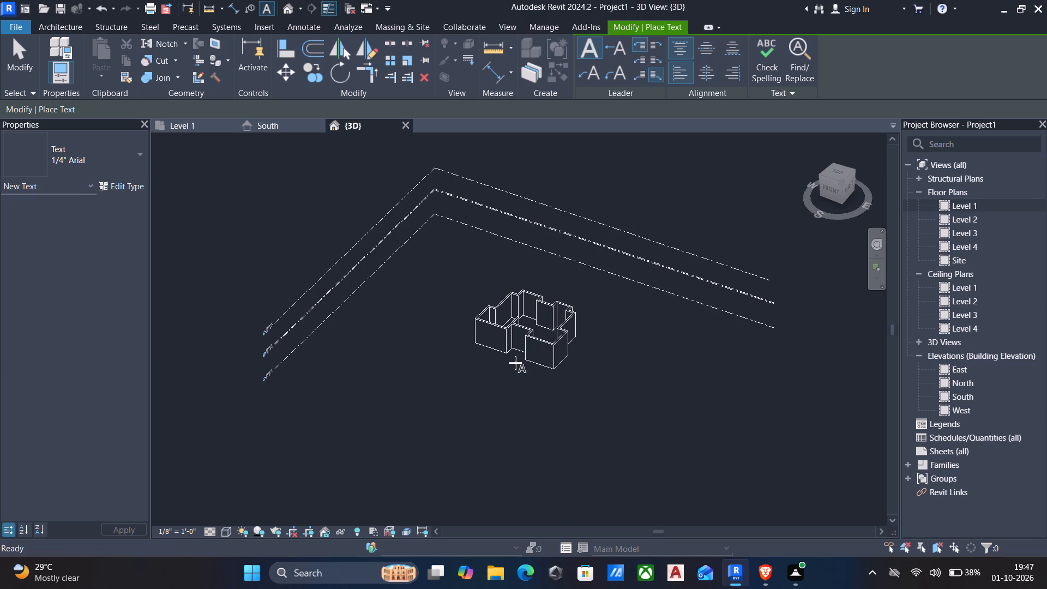
key(Escape)
scroll(512, 366, up, 3)
scroll(240, 541, up, 1)
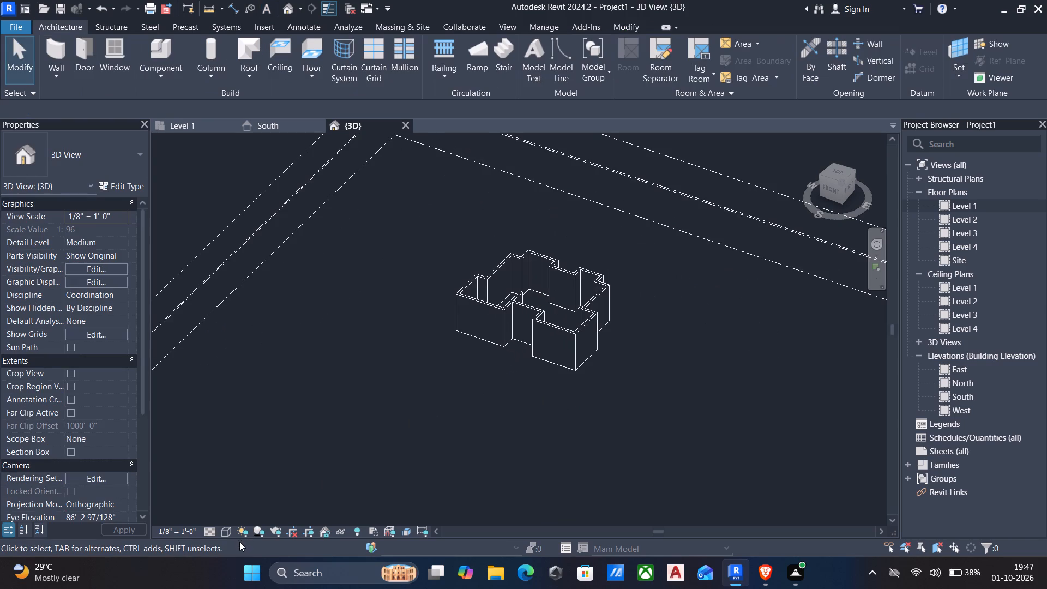
Set the 3D view's detail level to Coarse and its visual style to Shaded.
click(207, 534)
click(209, 489)
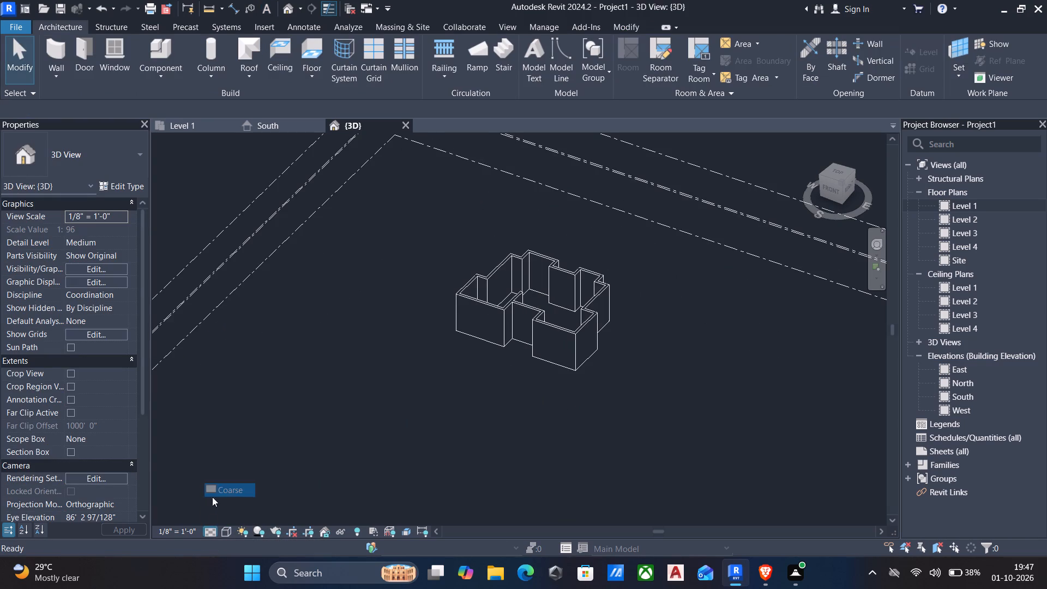
click(221, 528)
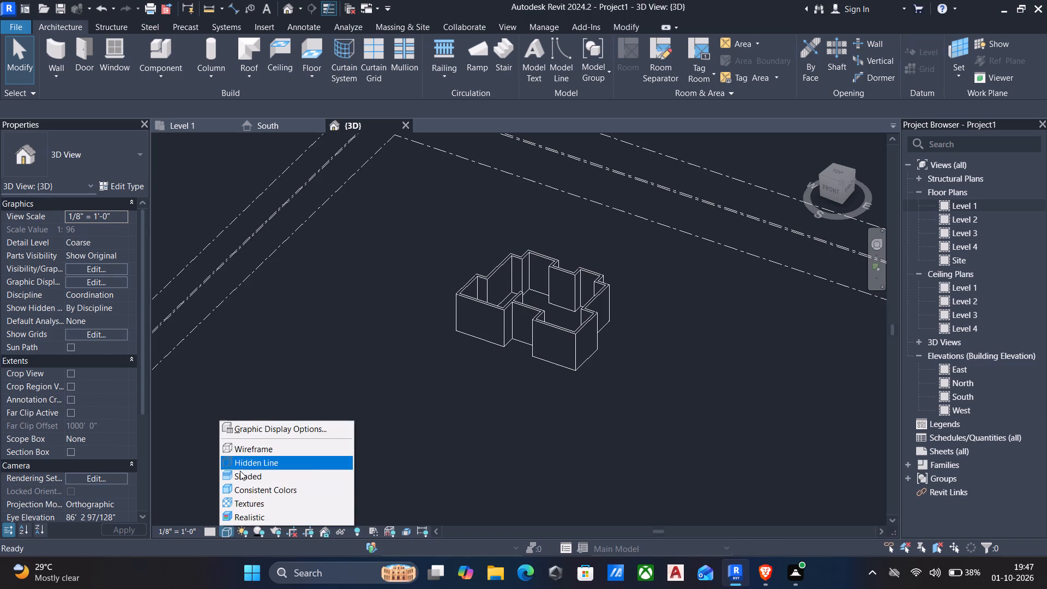
click(240, 479)
scroll(577, 399, up, 4)
scroll(503, 353, up, 2)
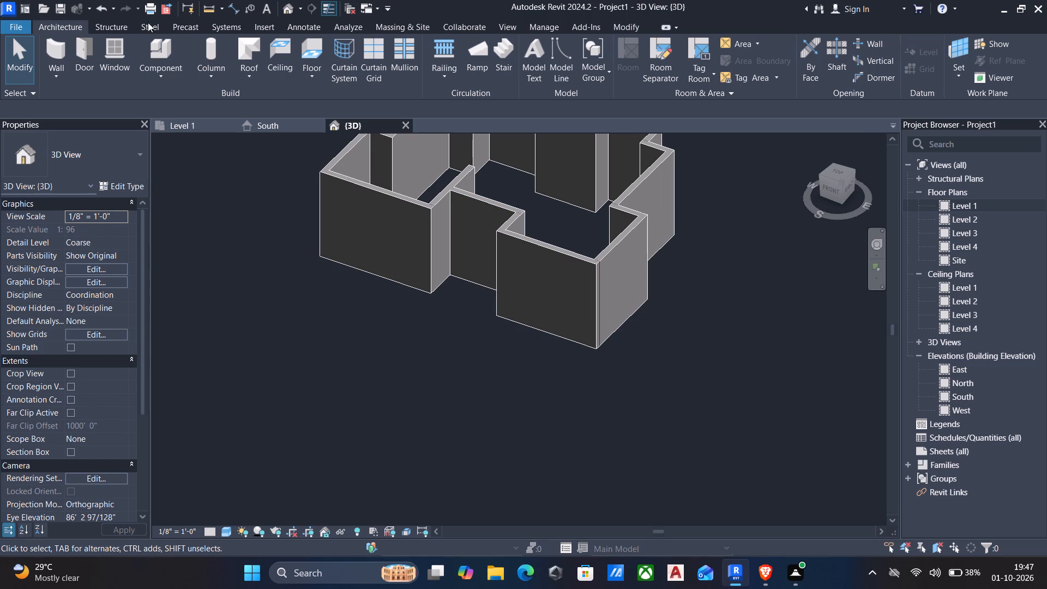
Start an architectural floor in the Level 1 plan and duplicate its Generic - 12" type as 6" floor.
click(202, 122)
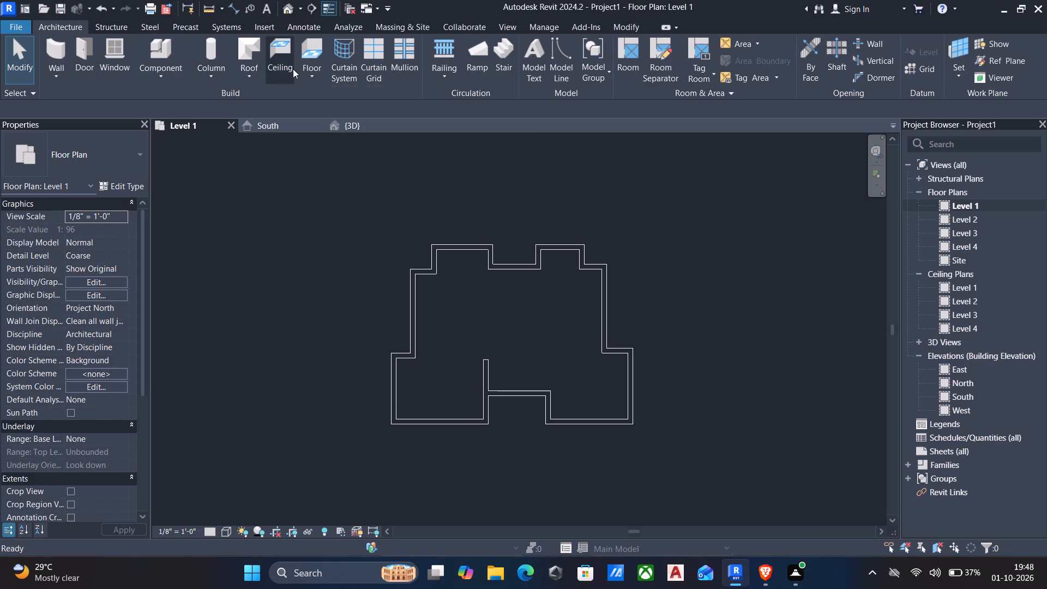
click(306, 76)
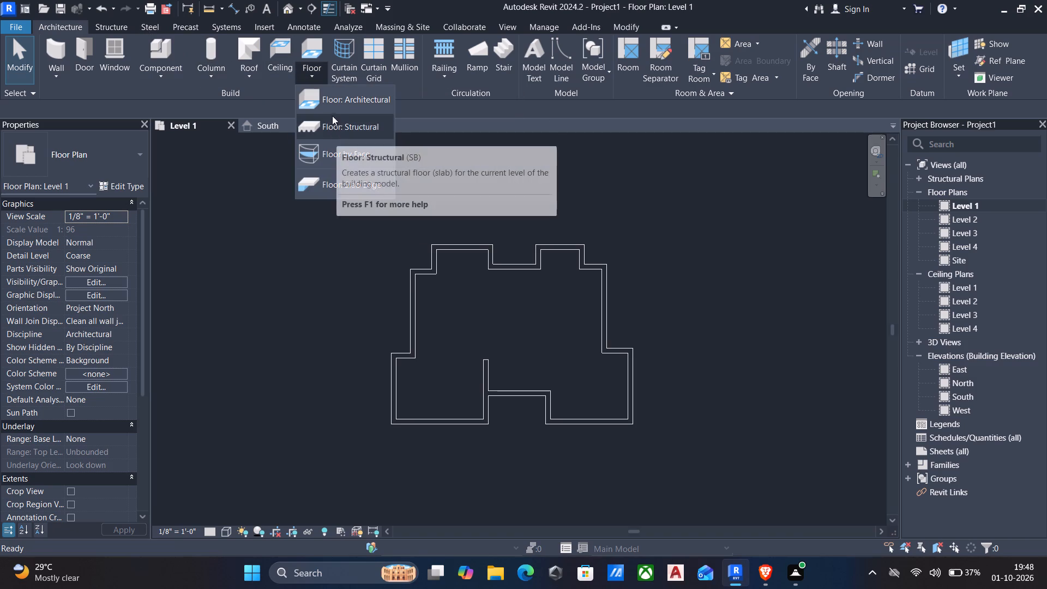
click(330, 105)
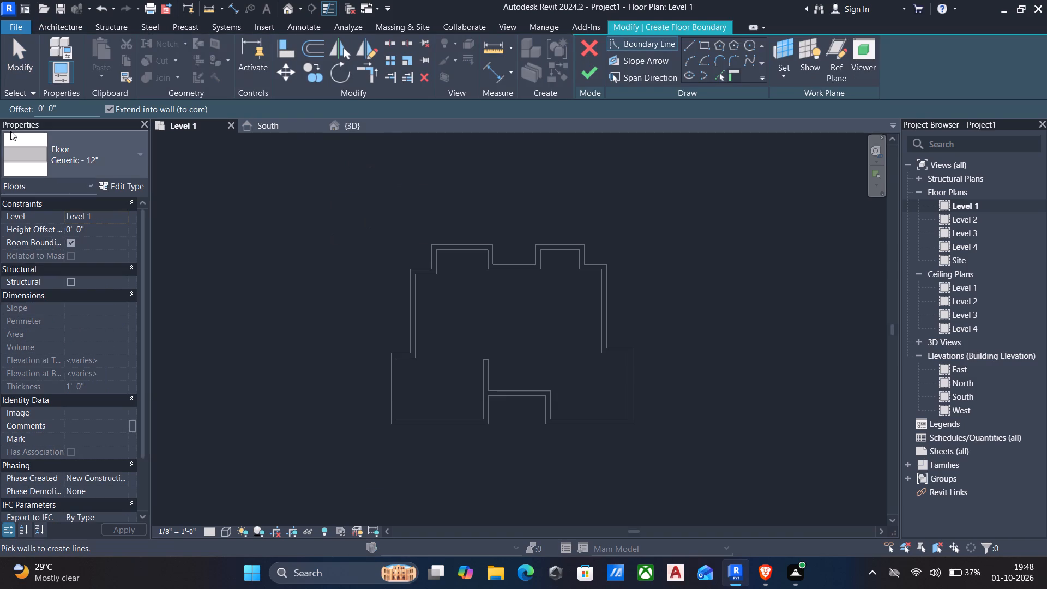
click(128, 185)
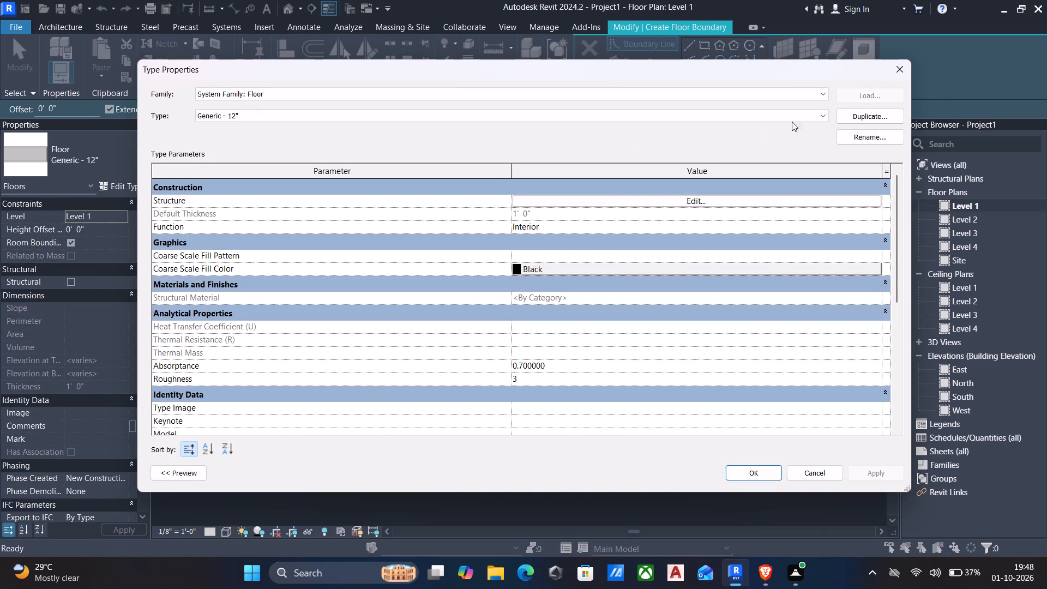
click(871, 113)
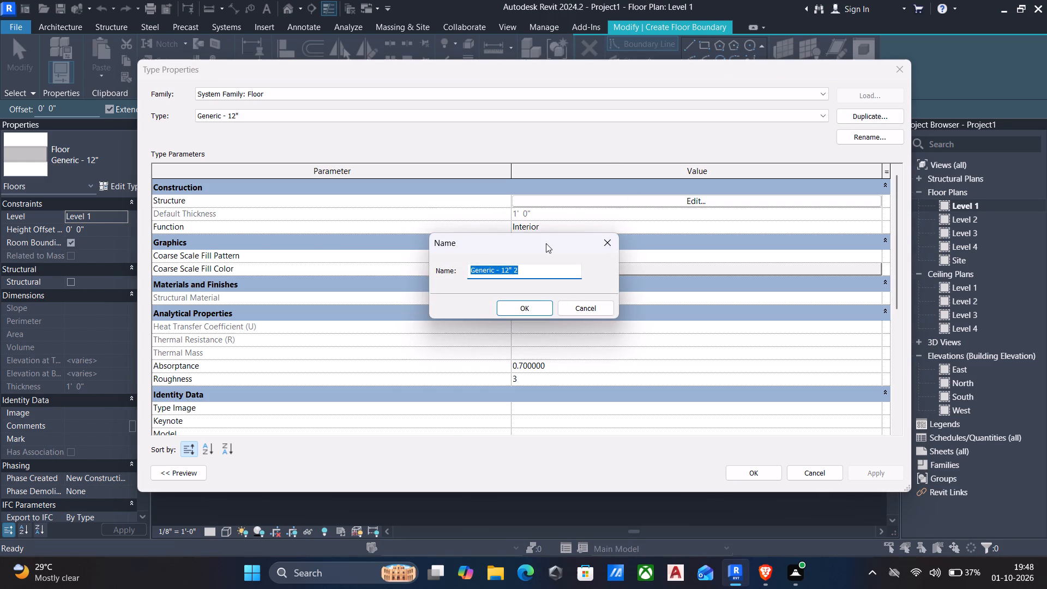
key(BackSpace)
key(6)
key(shift+quotedbl)
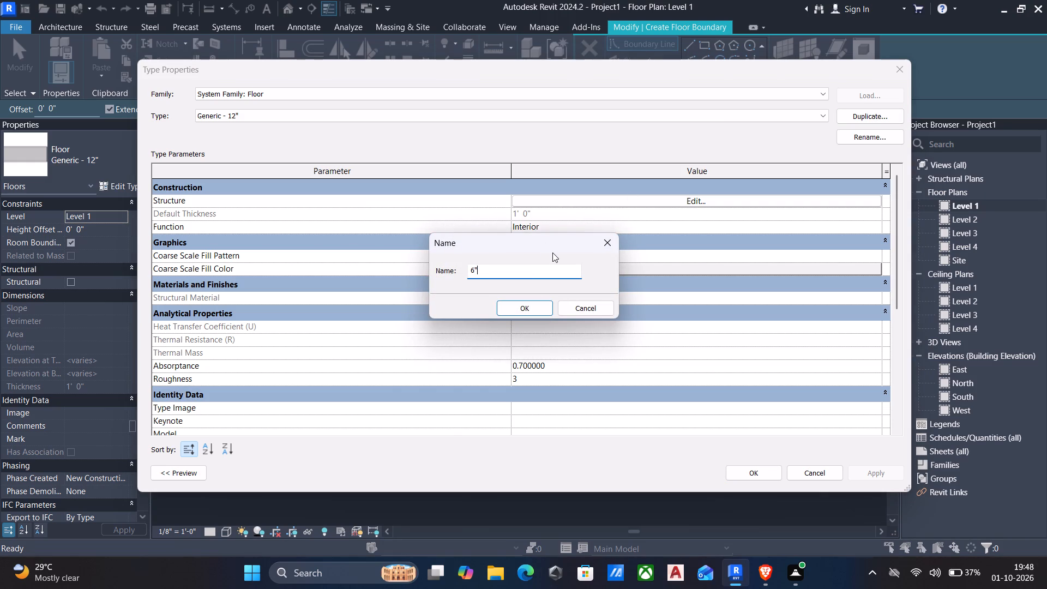
key(space)
text(flo)
text(or)
click(535, 310)
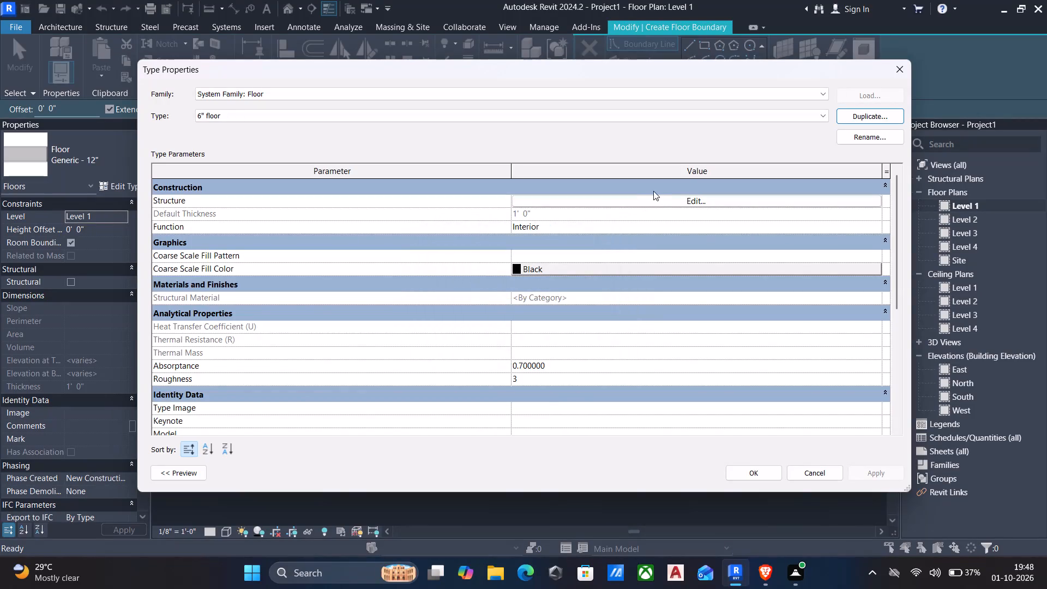
Set the new floor type's structure layer thickness to 6" and apply the type.
click(686, 198)
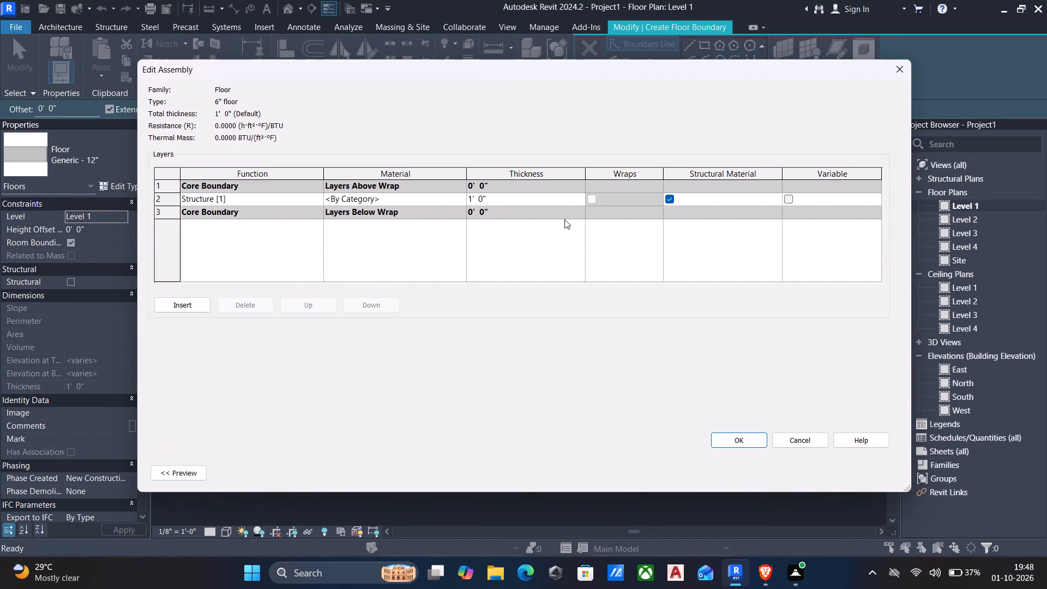
click(566, 201)
text(6")
key(Return)
click(717, 438)
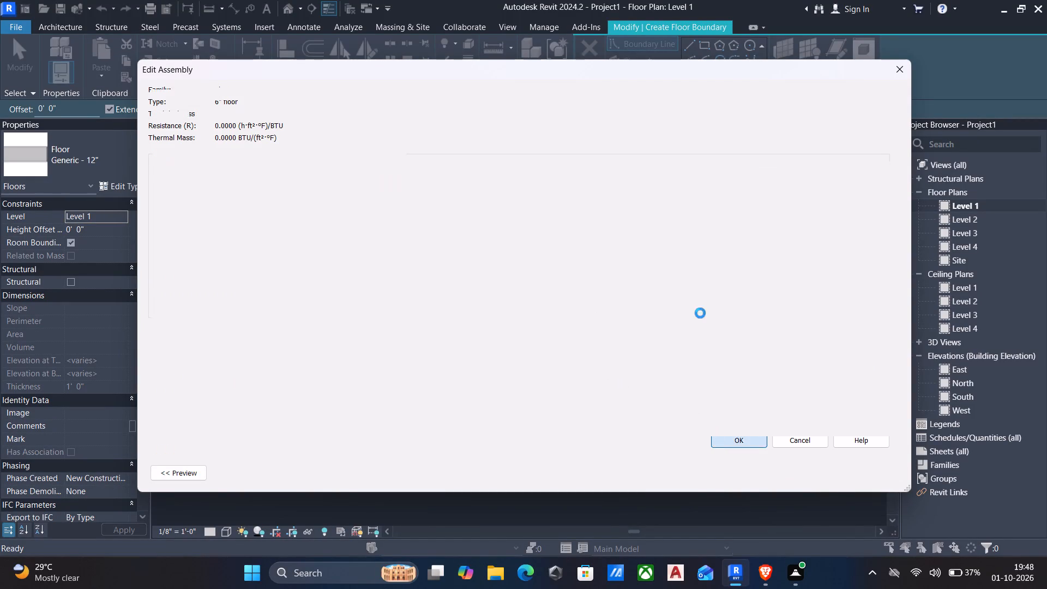
click(875, 474)
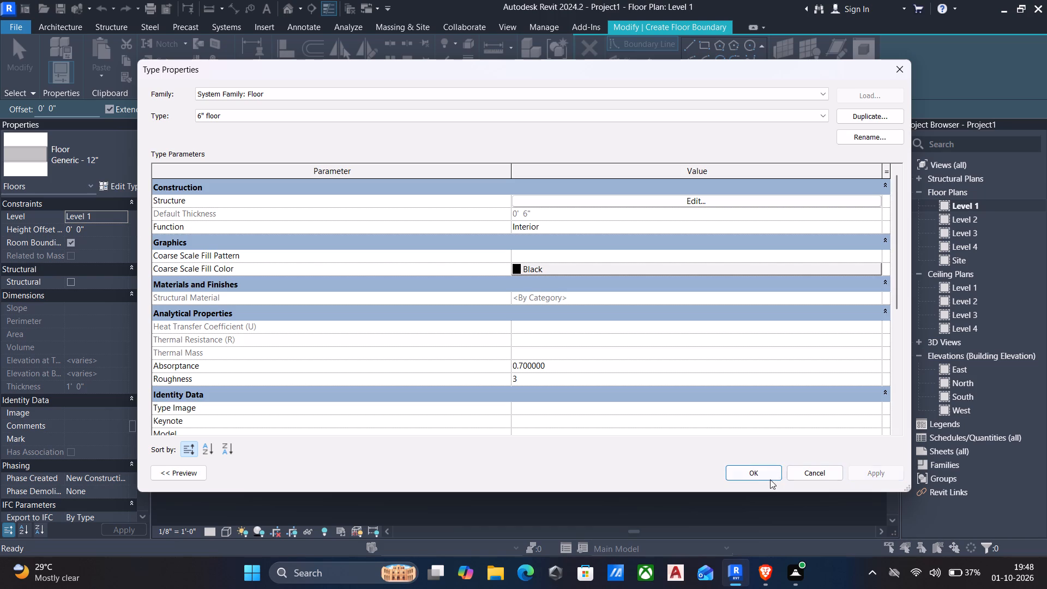
click(753, 469)
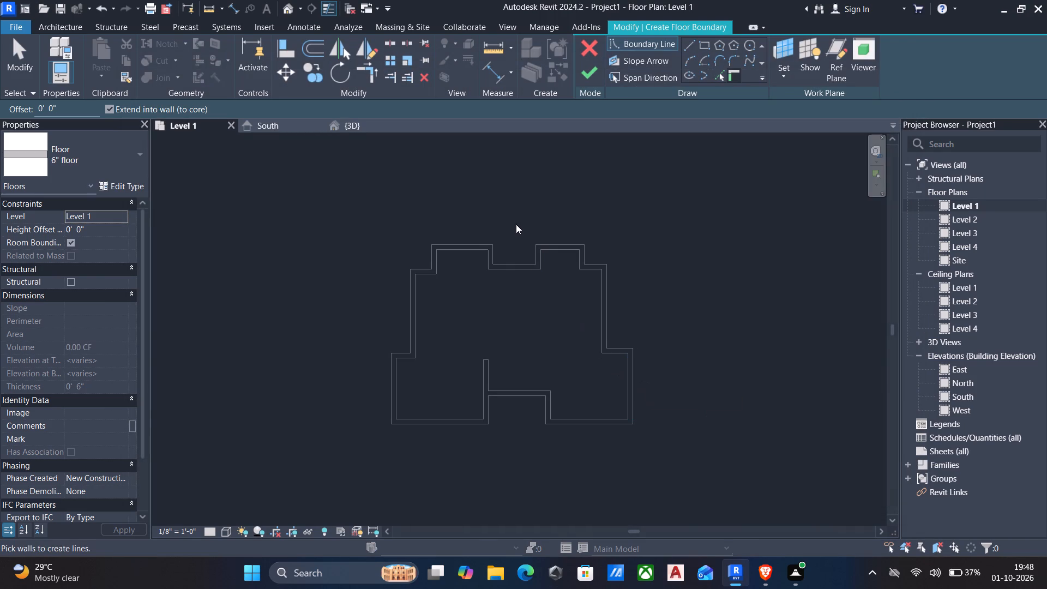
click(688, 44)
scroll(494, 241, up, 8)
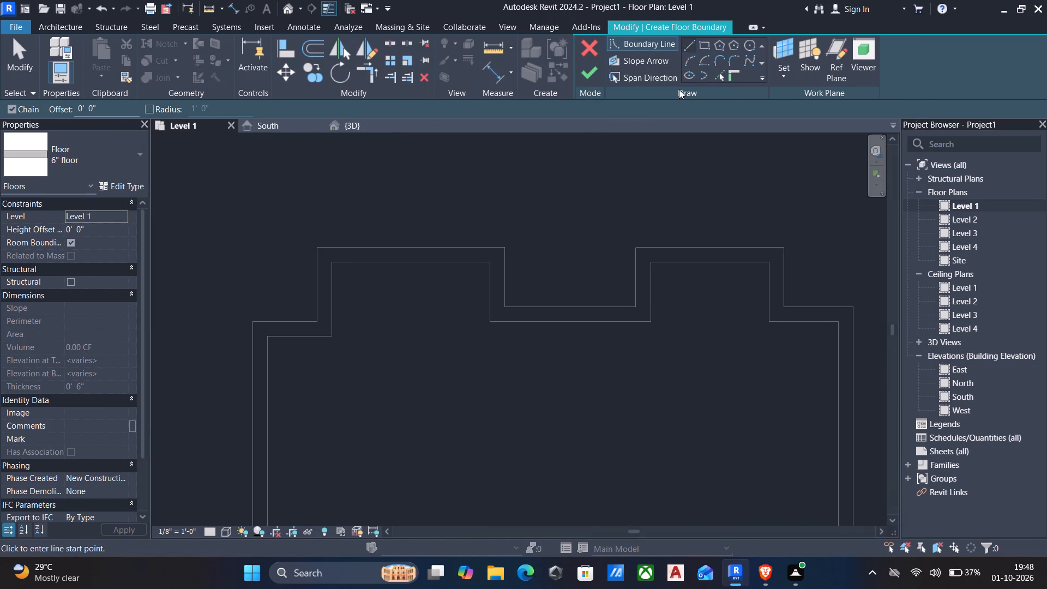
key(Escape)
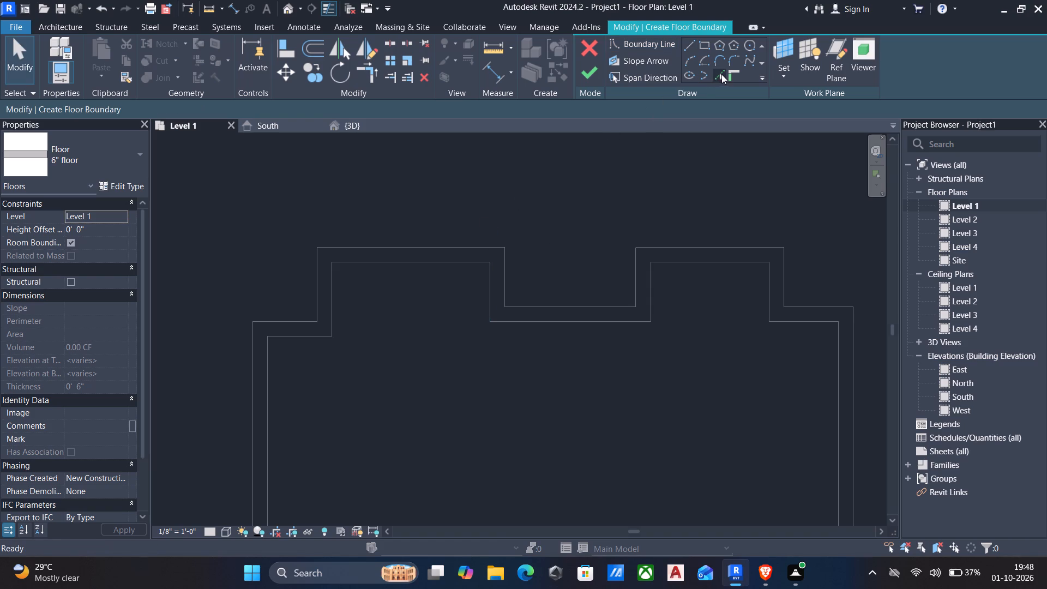
Pick the outer faces of the stepped north walls and the long east and west walls as floor boundary lines.
click(717, 74)
click(377, 248)
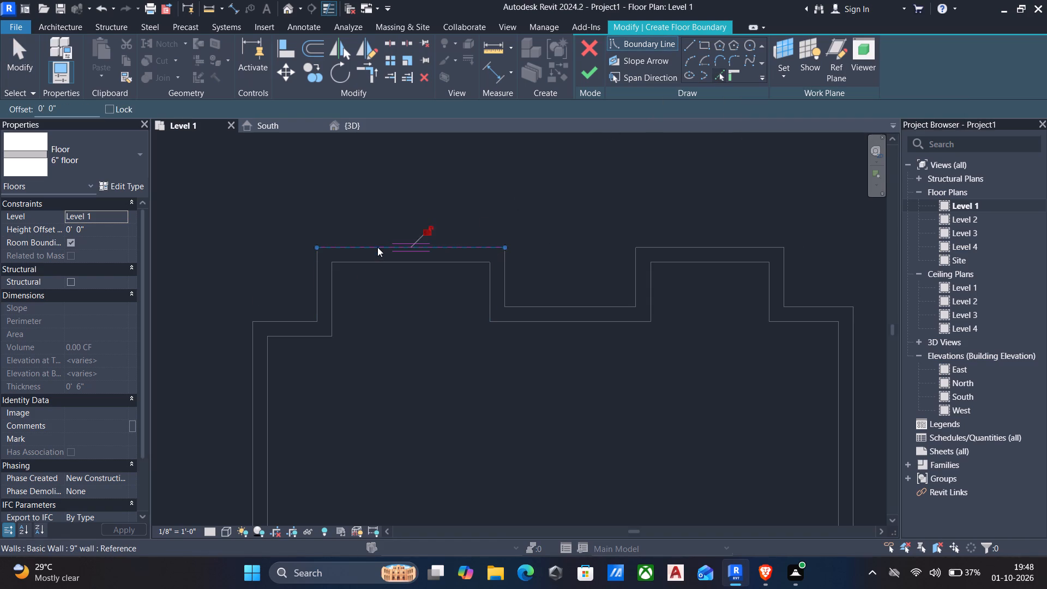
scroll(357, 299, down, 2)
middle_drag(356, 310, 391, 271)
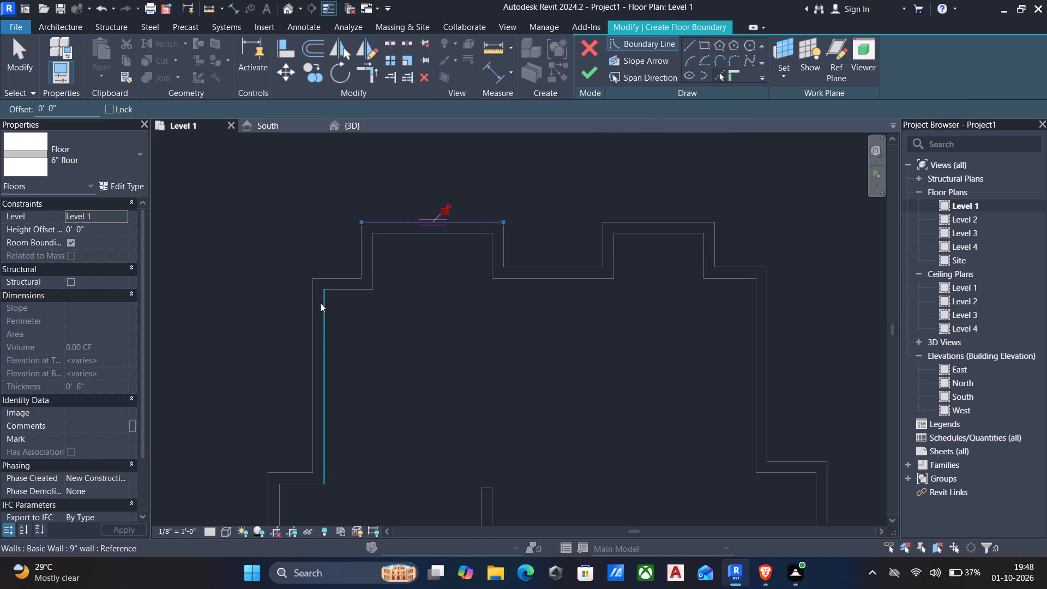
click(315, 306)
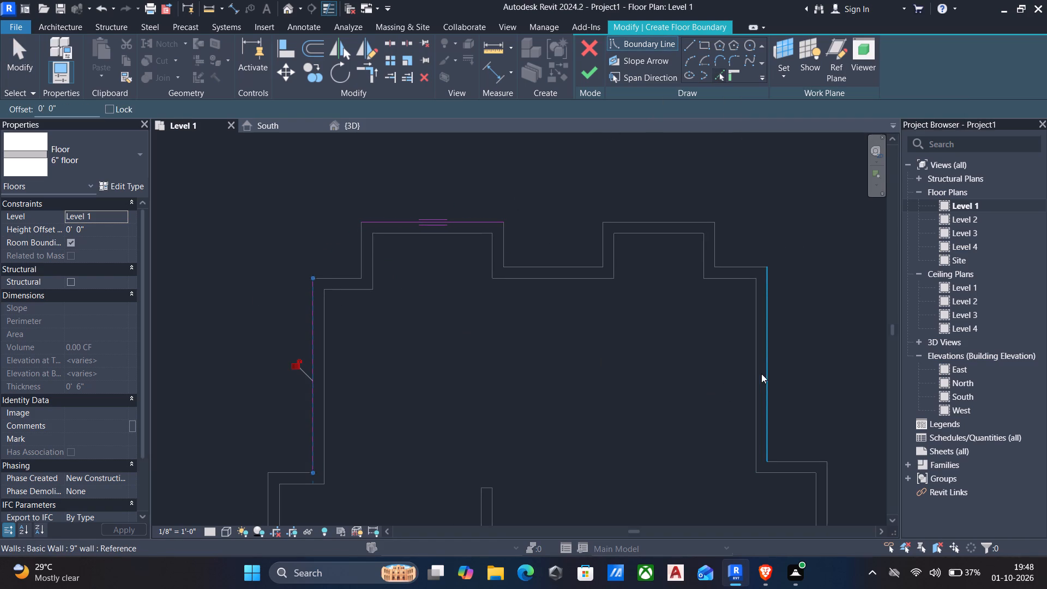
click(765, 373)
click(743, 267)
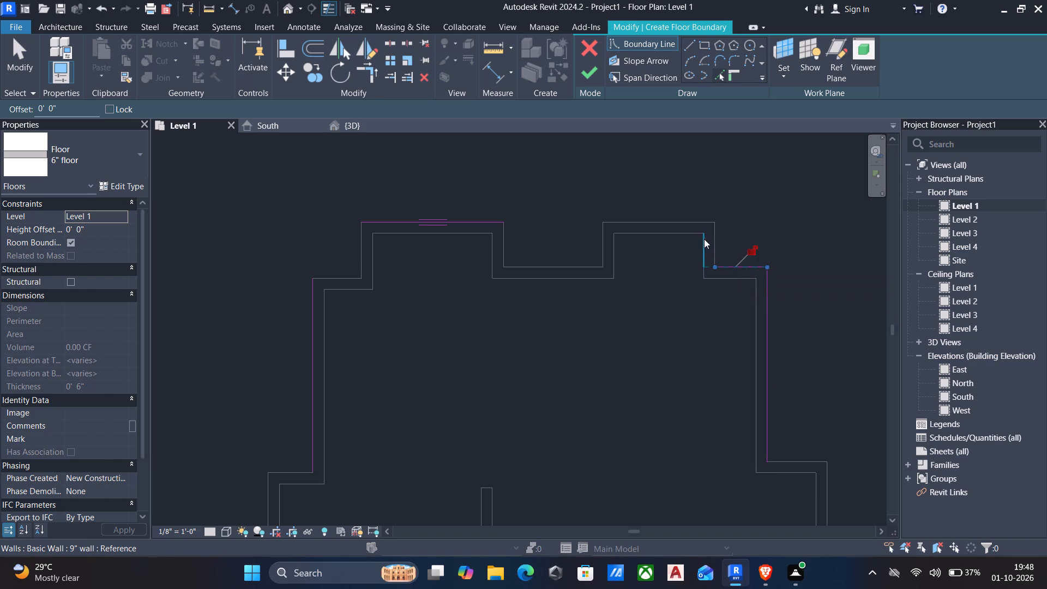
click(689, 223)
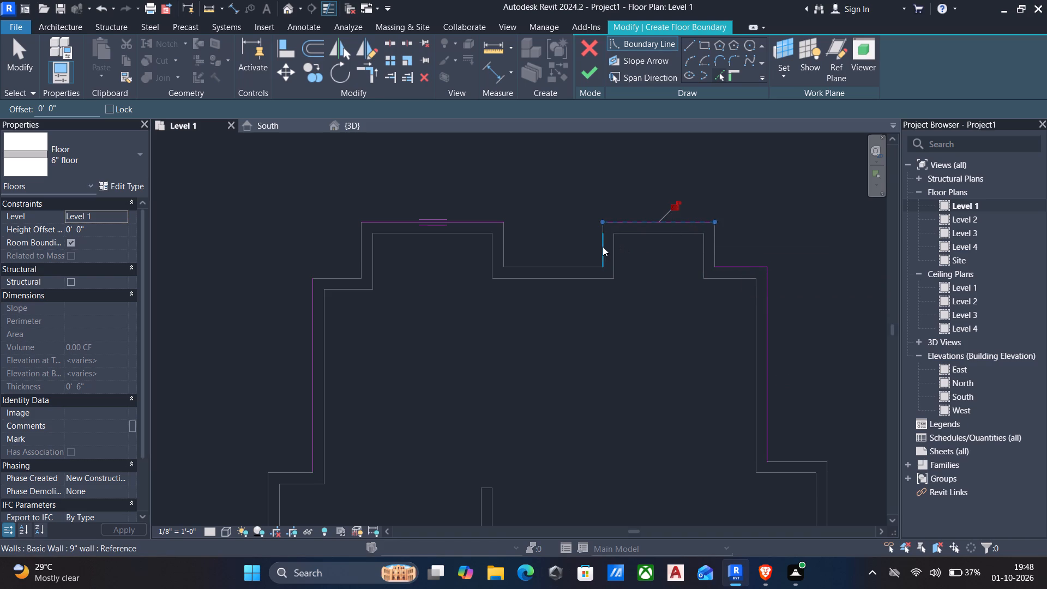
click(603, 247)
click(570, 266)
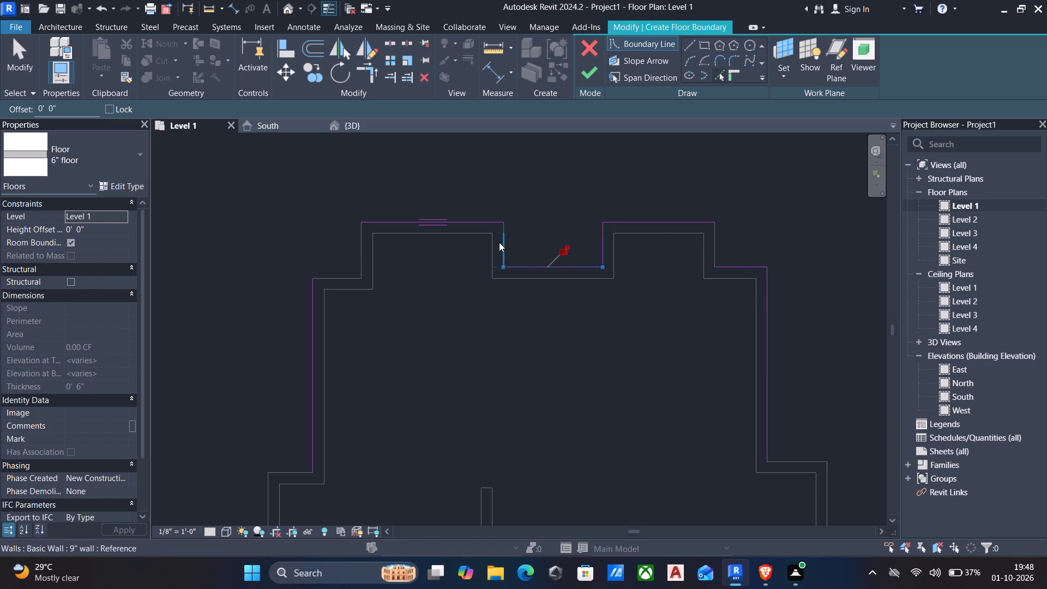
click(502, 243)
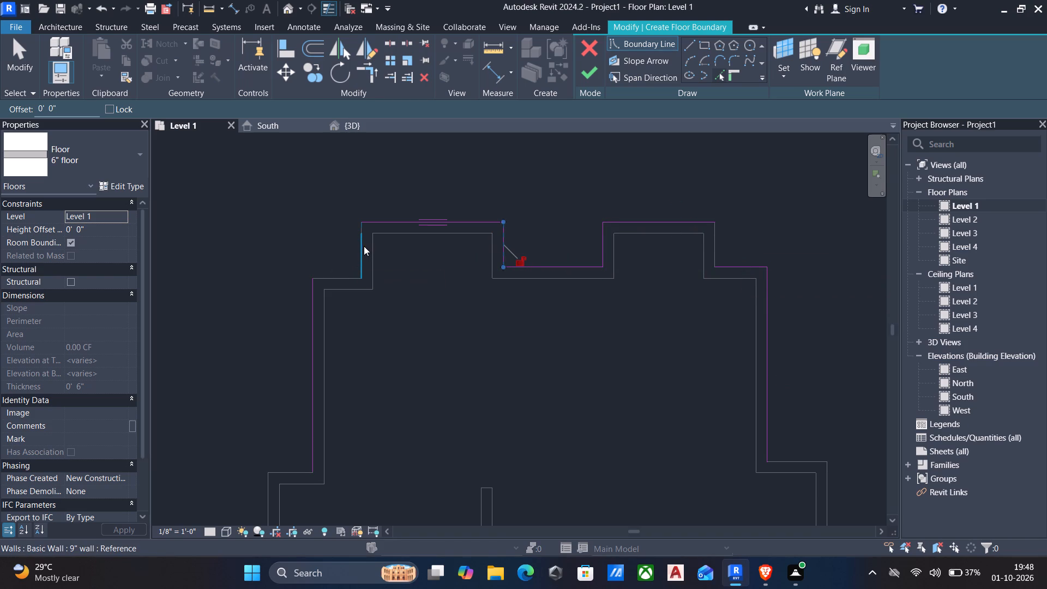
click(361, 246)
click(340, 276)
Pick the outer north, west and south wall faces of the southwest wing as floor boundary lines.
scroll(344, 316, down, 3)
middle_drag(354, 345, 461, 225)
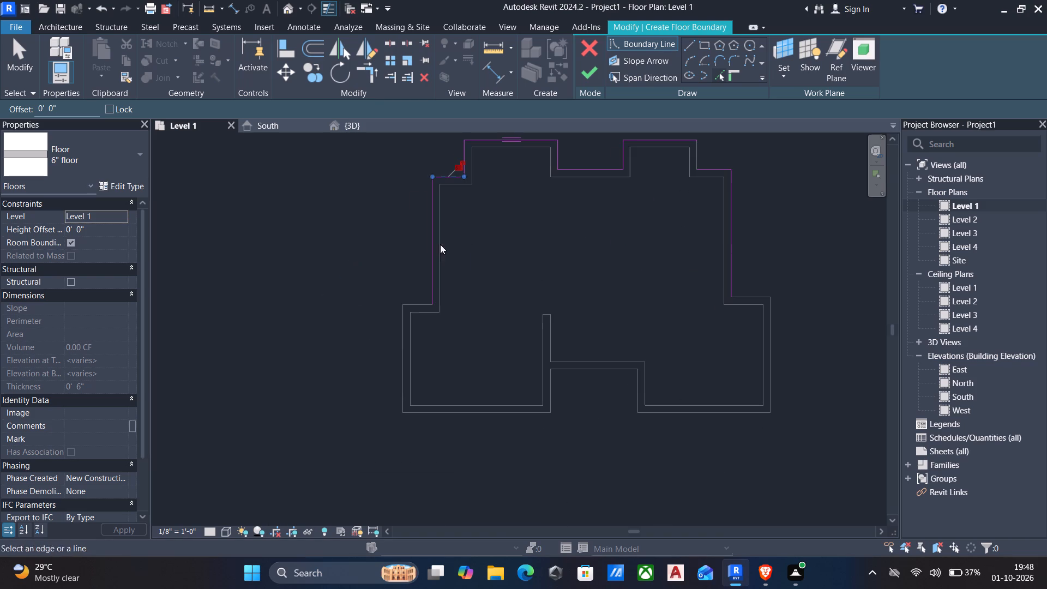
click(408, 303)
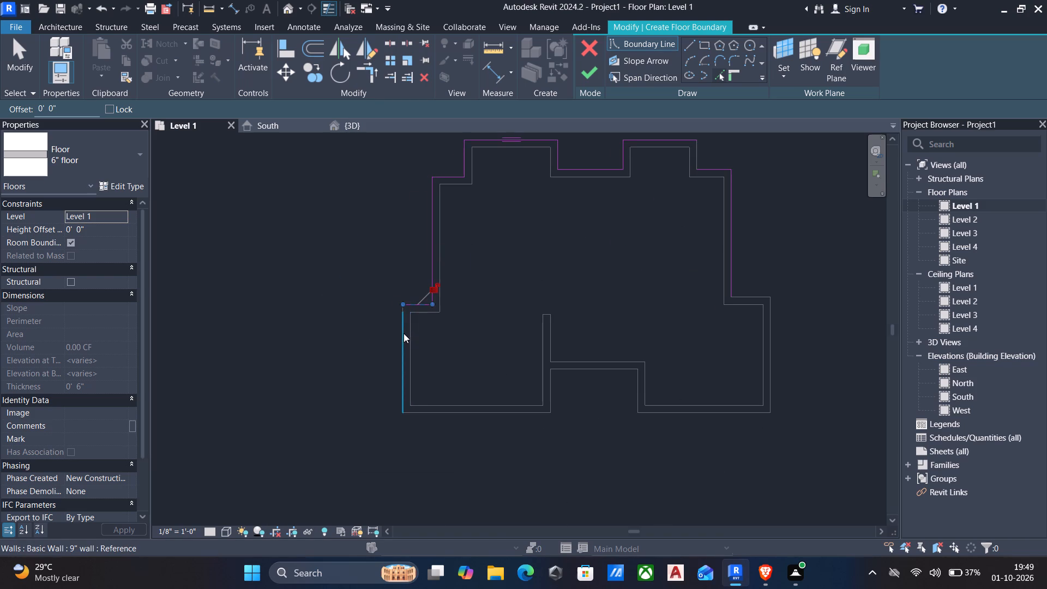
click(404, 334)
click(462, 416)
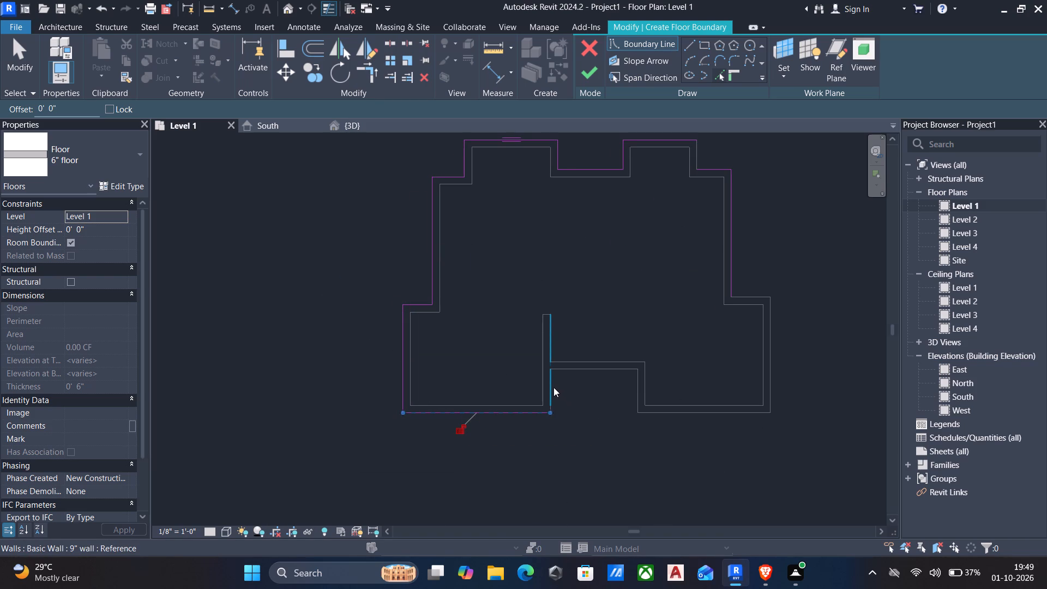
Add floor boundary lines along the three outer wall faces of the recess in the south side.
scroll(551, 396, up, 5)
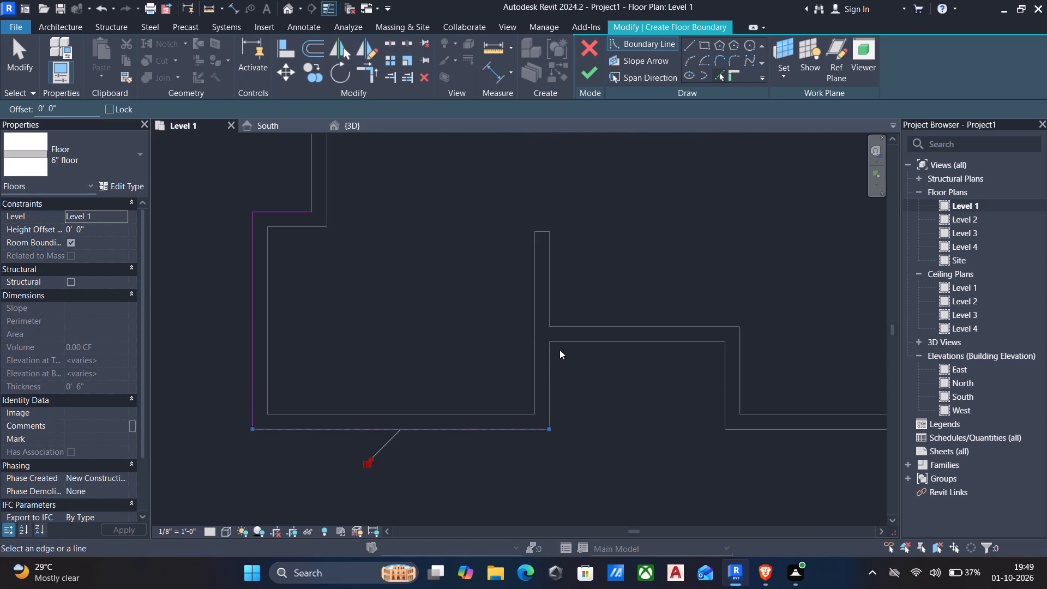
scroll(551, 386, up, 3)
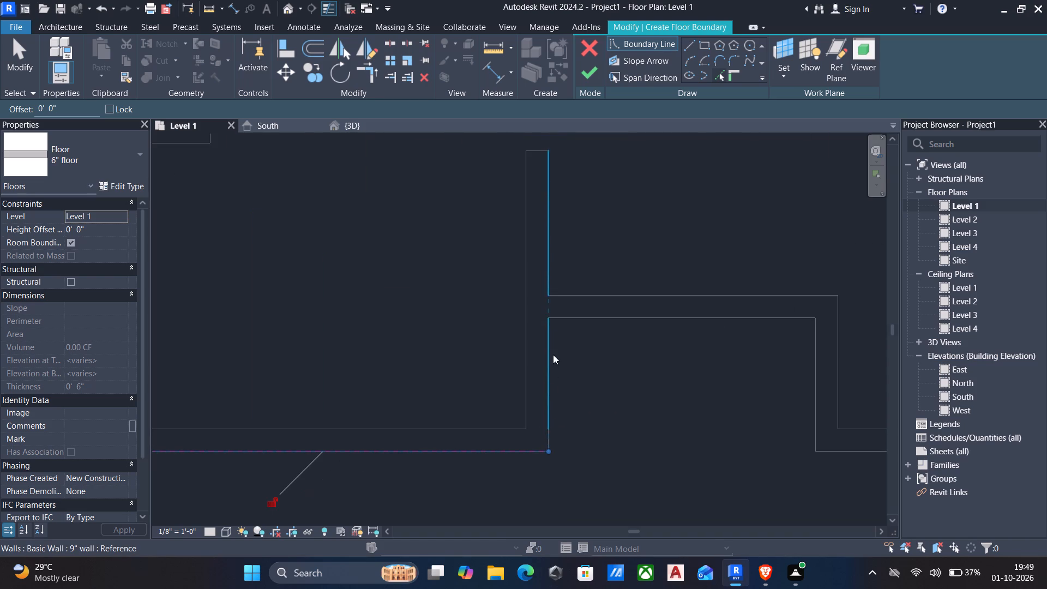
click(574, 323)
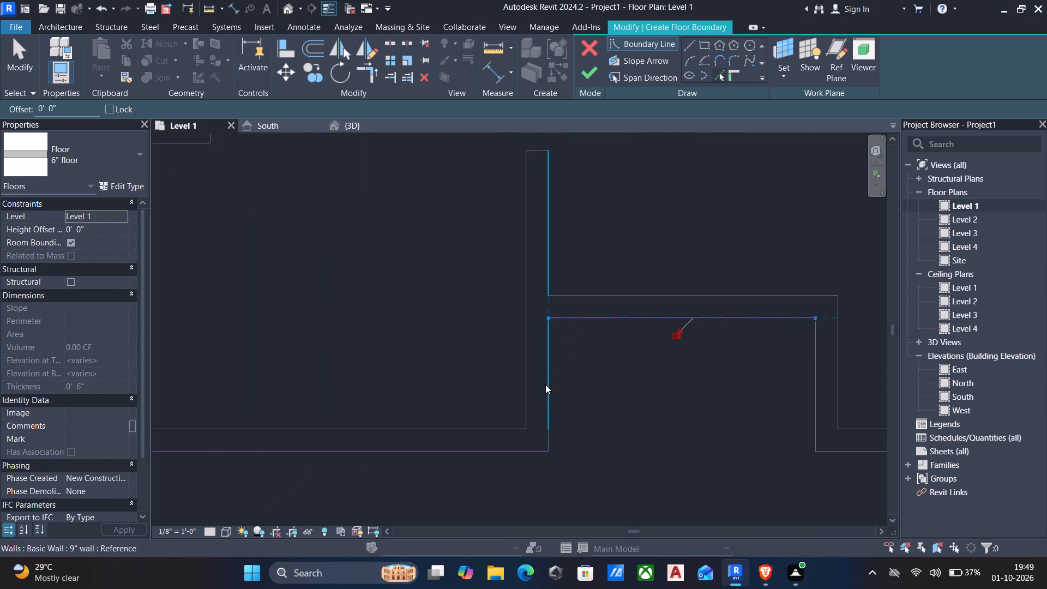
scroll(548, 392, down, 2)
click(547, 395)
scroll(630, 425, down, 2)
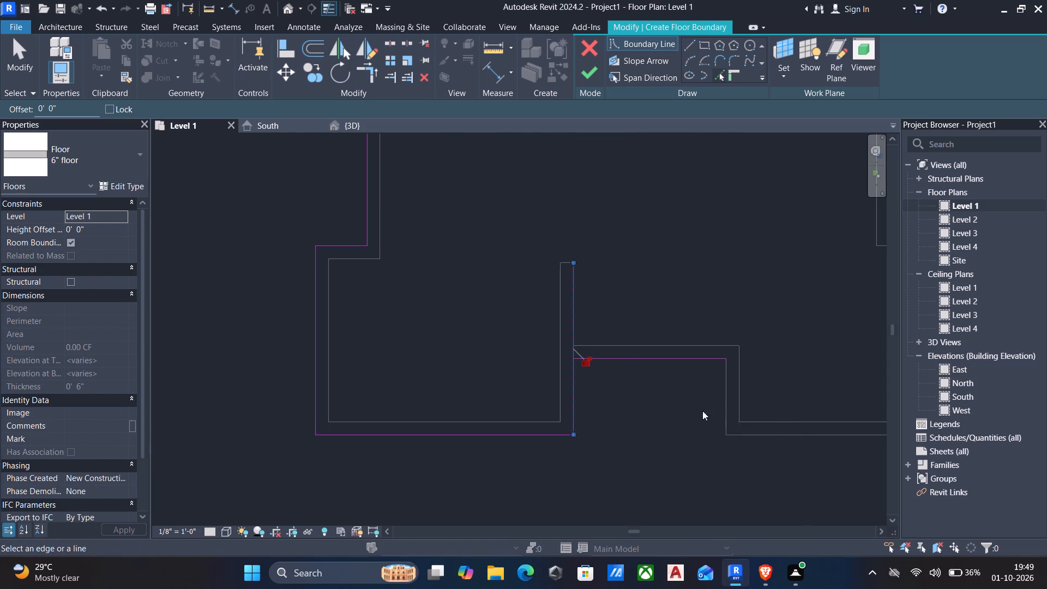
click(725, 397)
Pick the outer south, east and north wall faces of the southeast wing to complete the boundary picks.
middle_drag(723, 398, 596, 378)
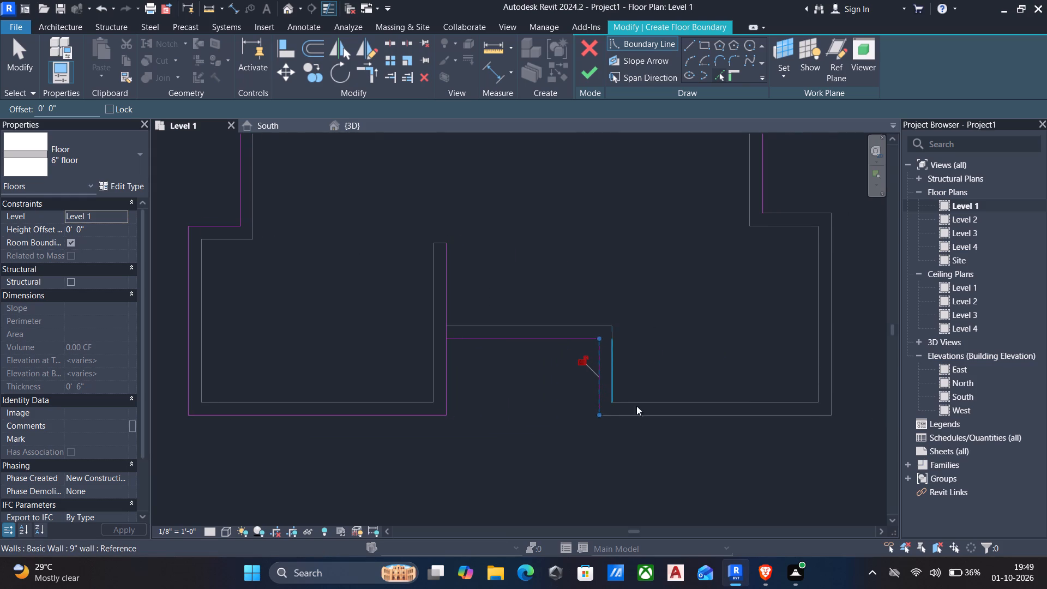
click(649, 414)
click(829, 329)
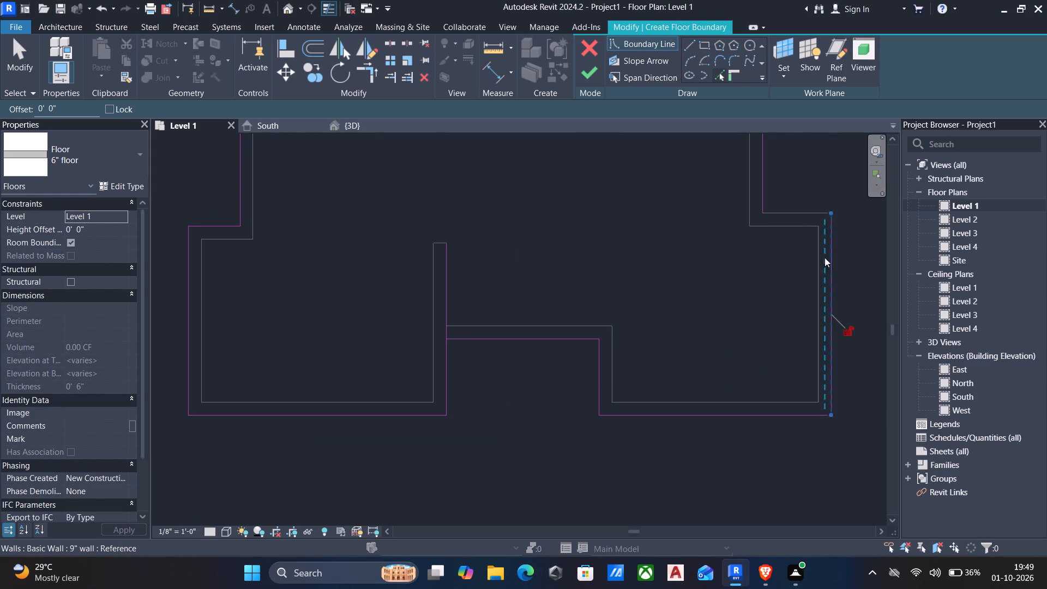
click(802, 214)
middle_drag(783, 240, 765, 410)
scroll(765, 410, down, 3)
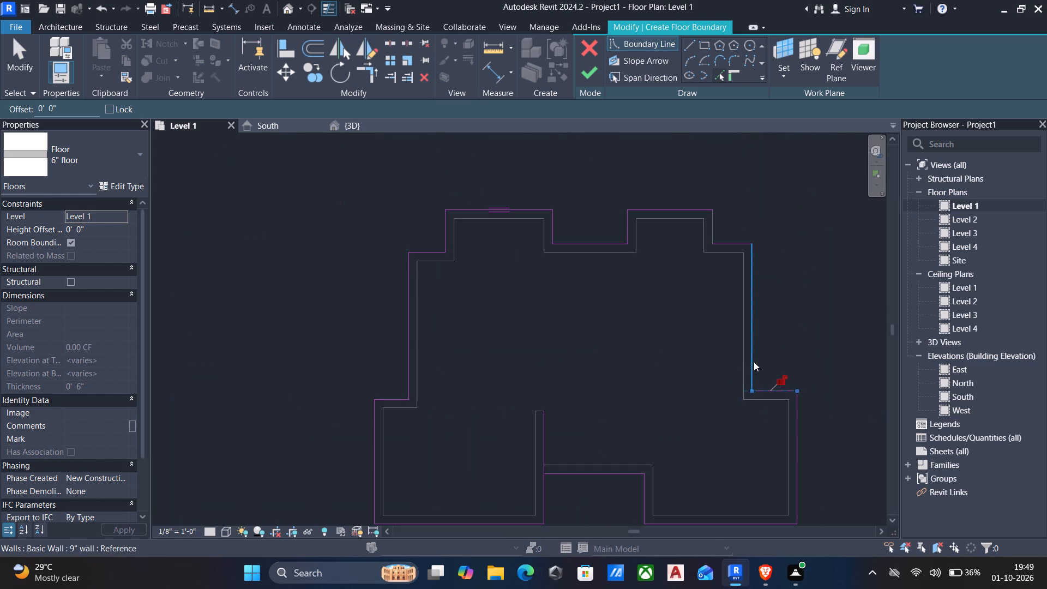
key(Escape)
Trim the boundary line on the recess's west side to a corner with the recess's back line.
text(tr)
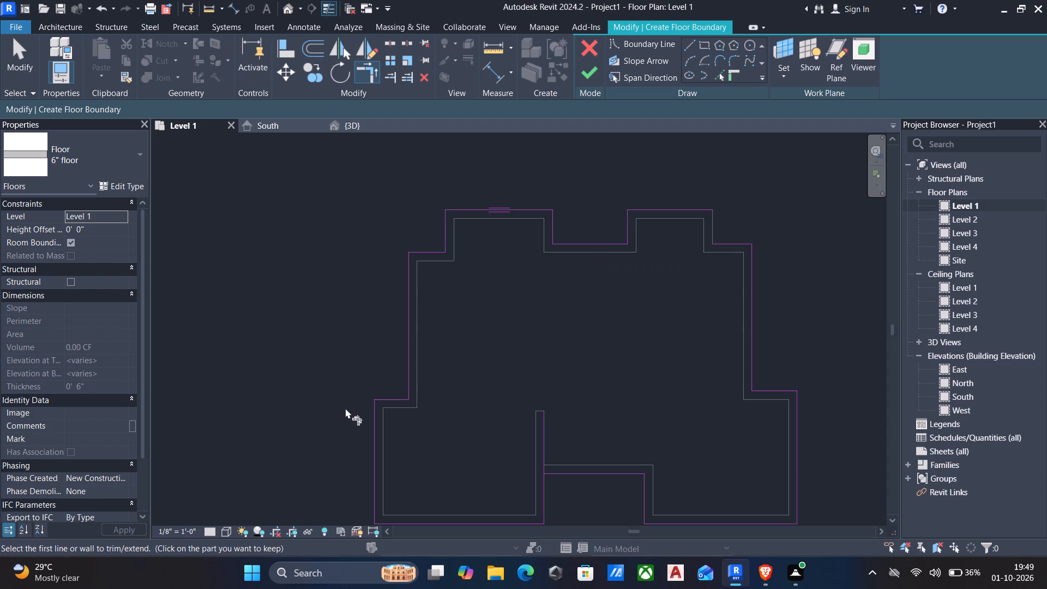
middle_drag(358, 398, 375, 302)
click(565, 408)
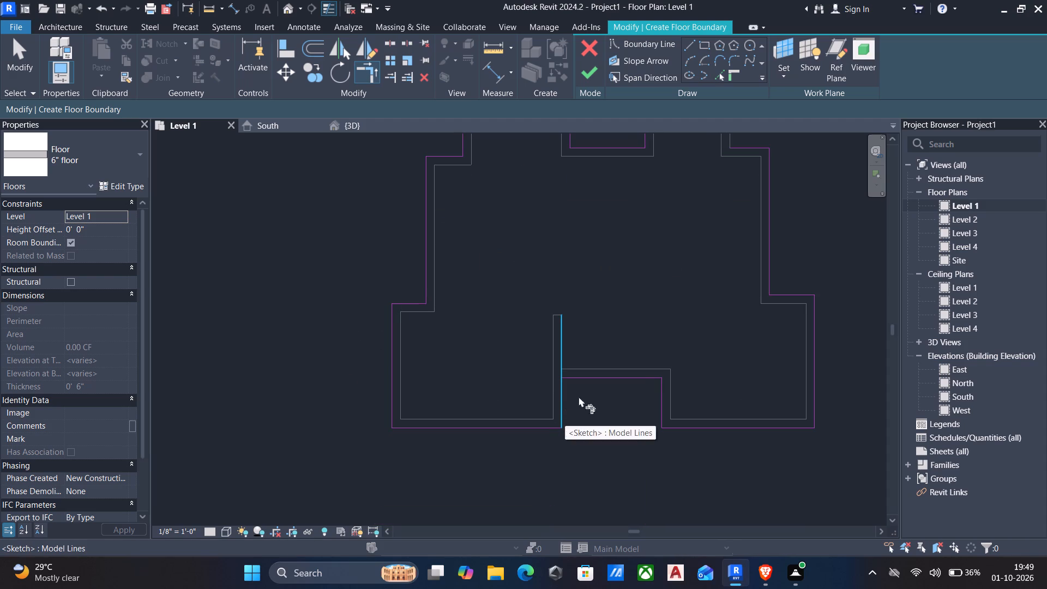
click(595, 377)
middle_drag(685, 394, 661, 436)
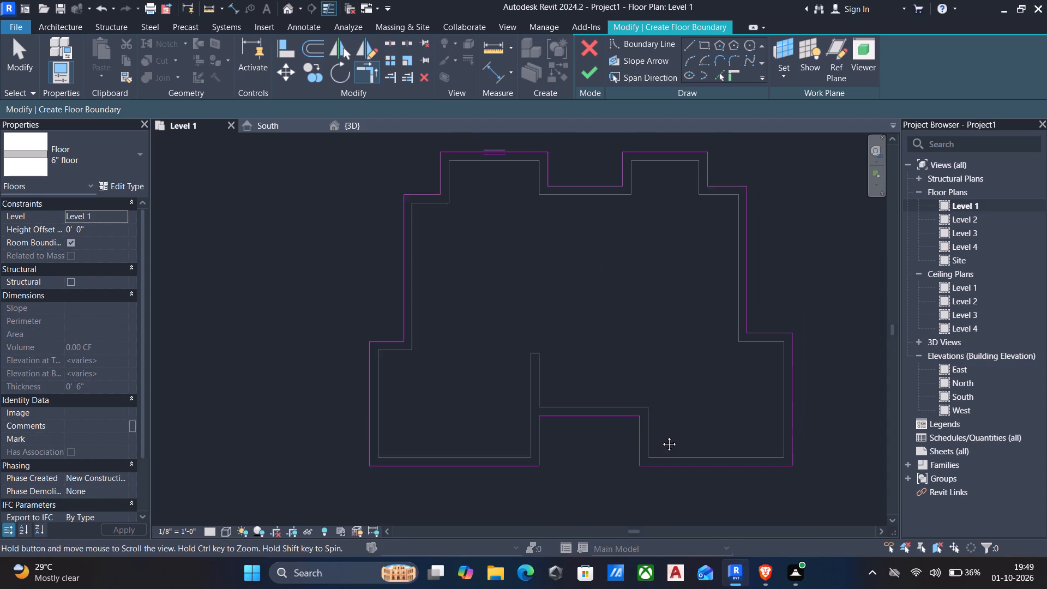
middle_drag(661, 436, 660, 437)
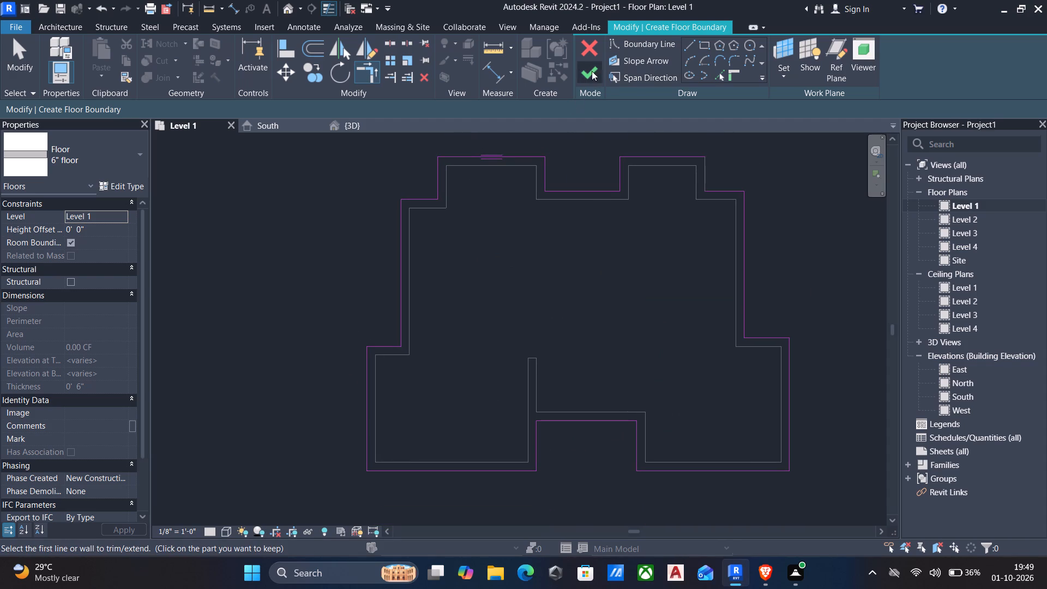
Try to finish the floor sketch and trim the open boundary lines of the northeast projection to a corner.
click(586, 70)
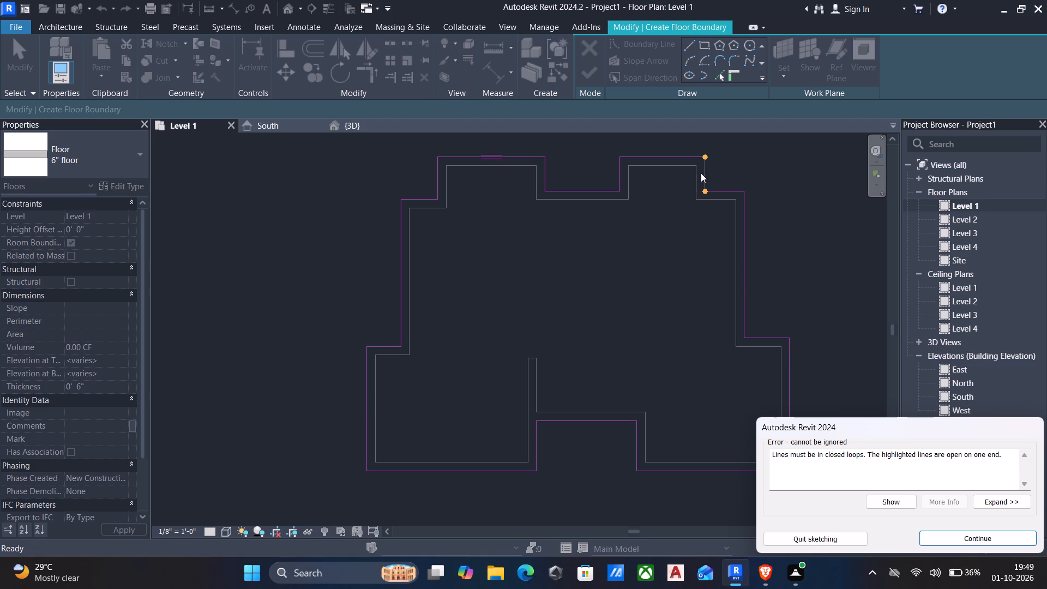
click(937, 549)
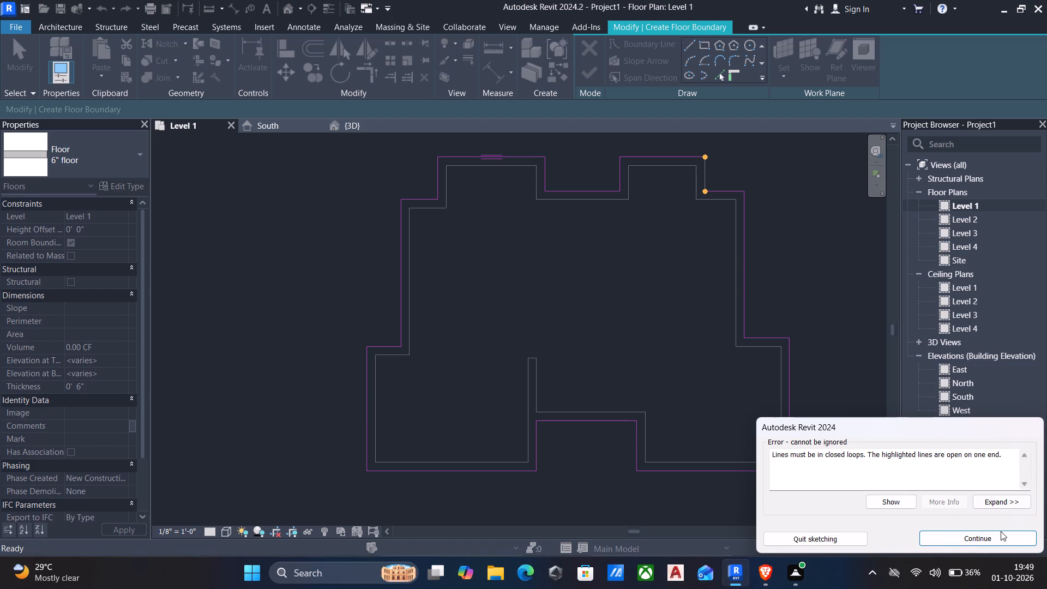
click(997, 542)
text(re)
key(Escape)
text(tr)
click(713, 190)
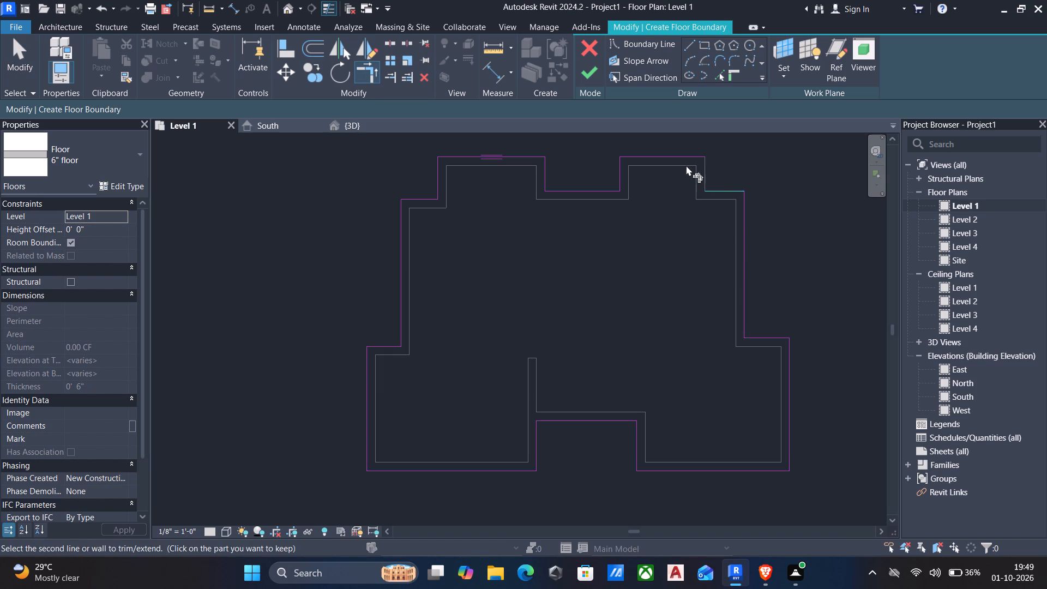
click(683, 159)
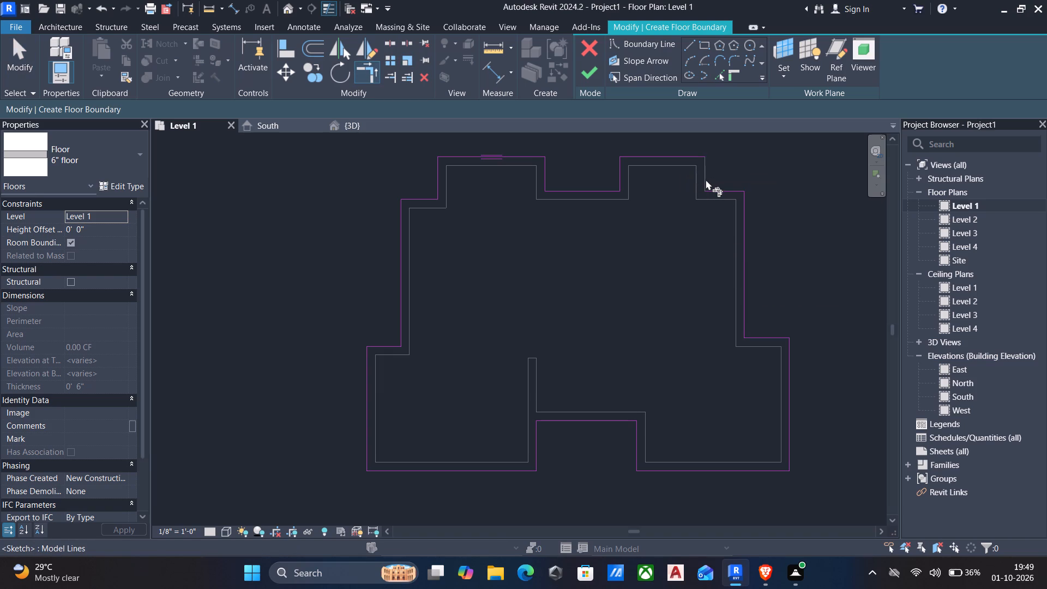
Pick the outer east wall face of the northeast projection as the missing boundary line and finish the floor.
key(Escape)
click(718, 72)
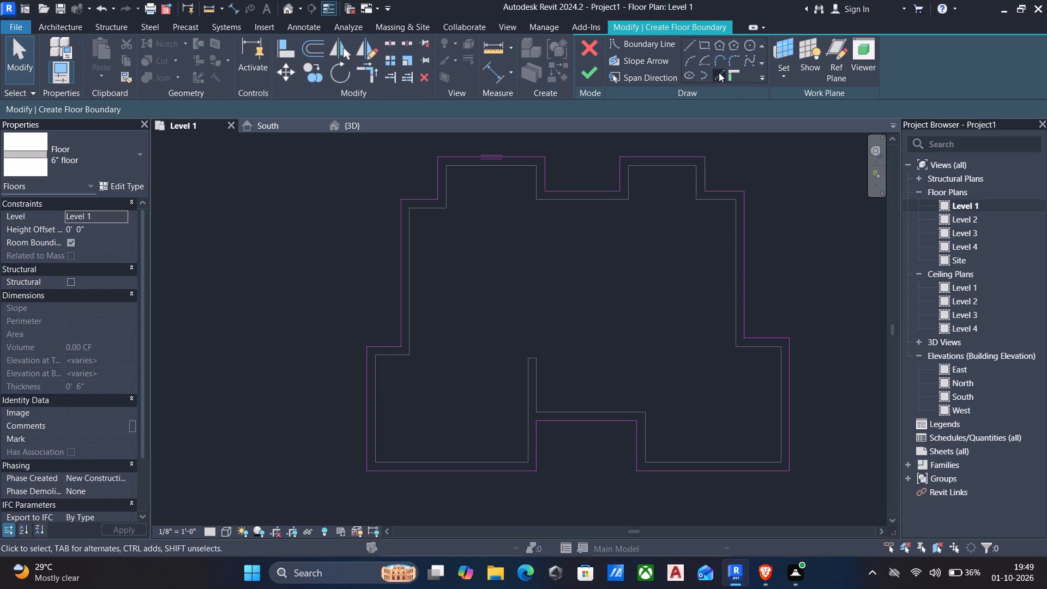
click(702, 170)
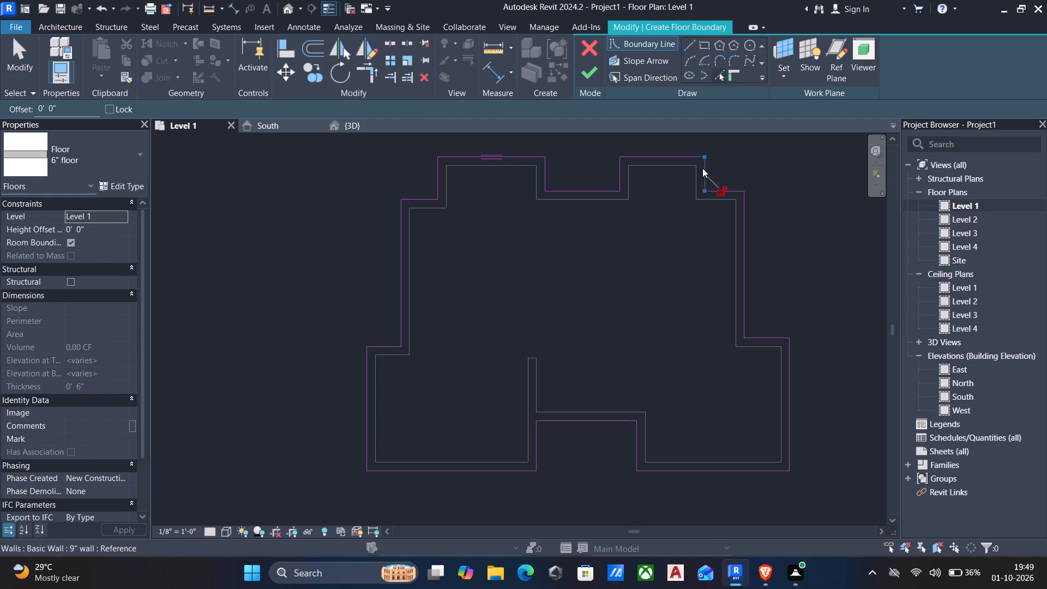
key(Escape)
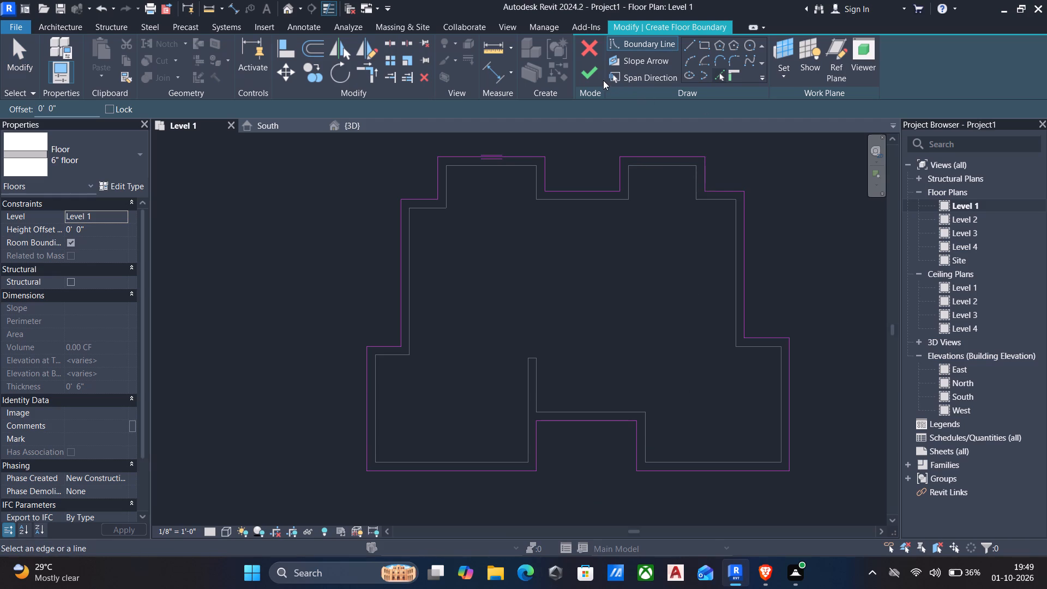
click(591, 77)
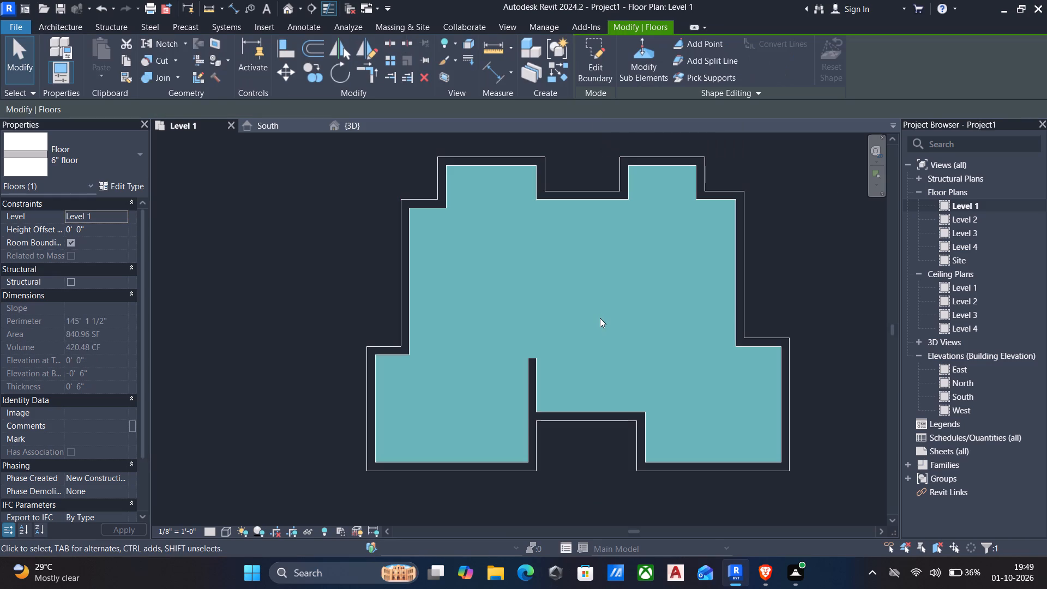
Inspect the new floor beneath the exterior walls in the 3D view from the south side.
click(292, 9)
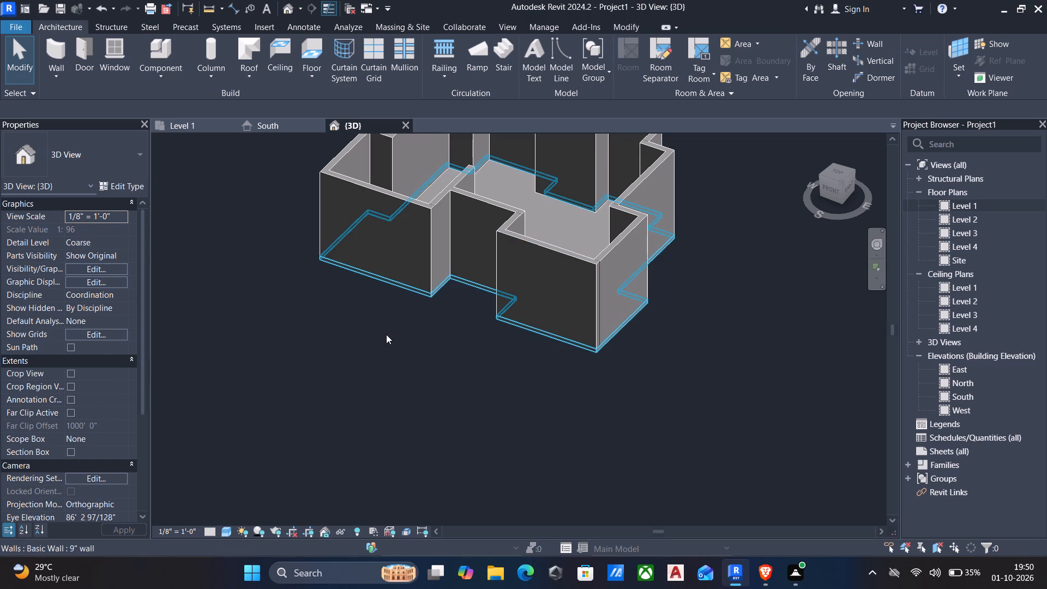
shift+middle_drag(387, 344, 456, 340)
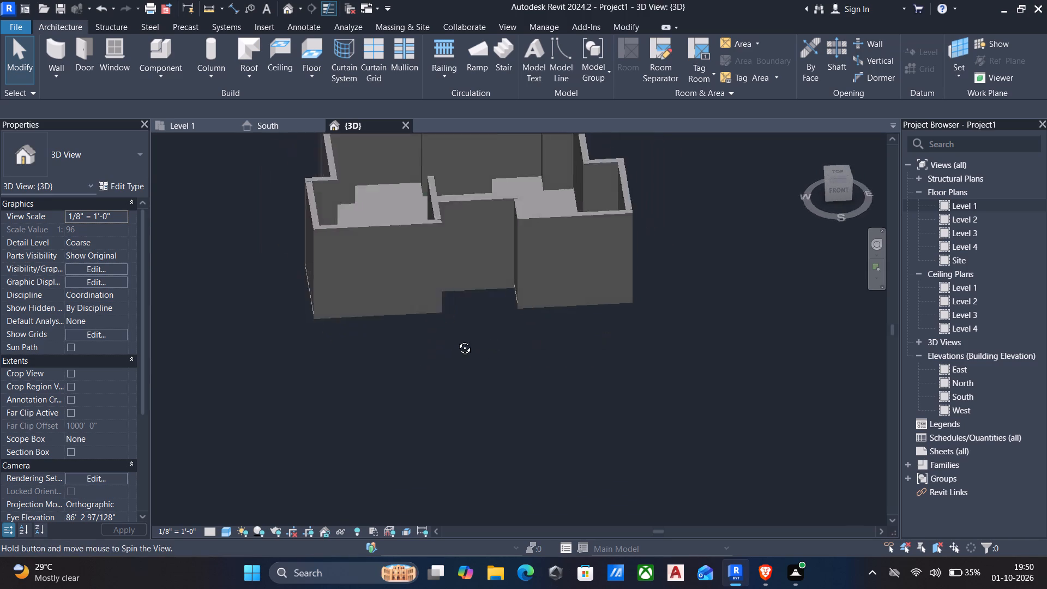
shift+middle_drag(456, 340, 437, 372)
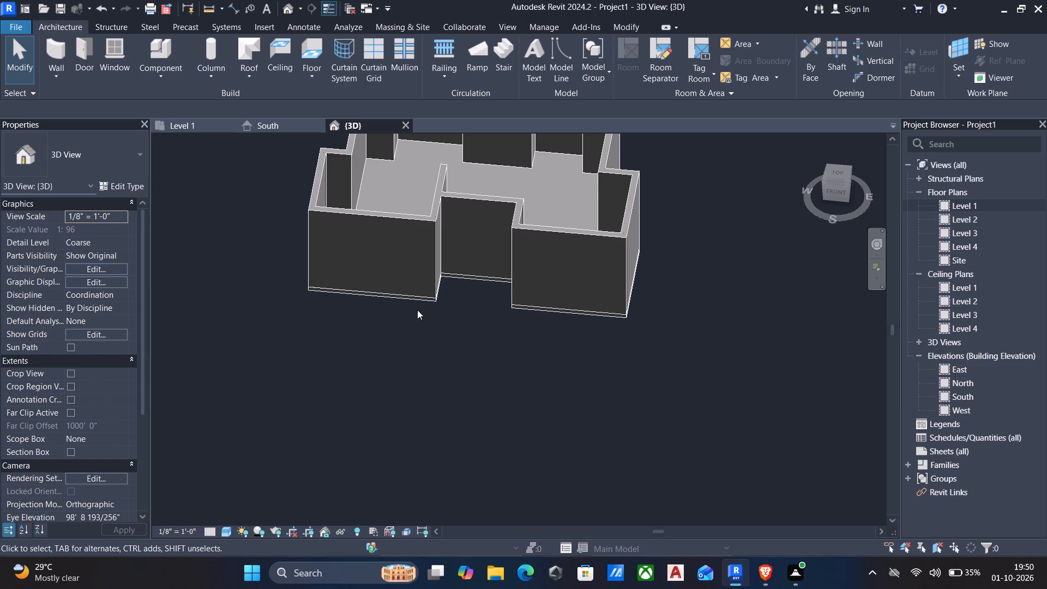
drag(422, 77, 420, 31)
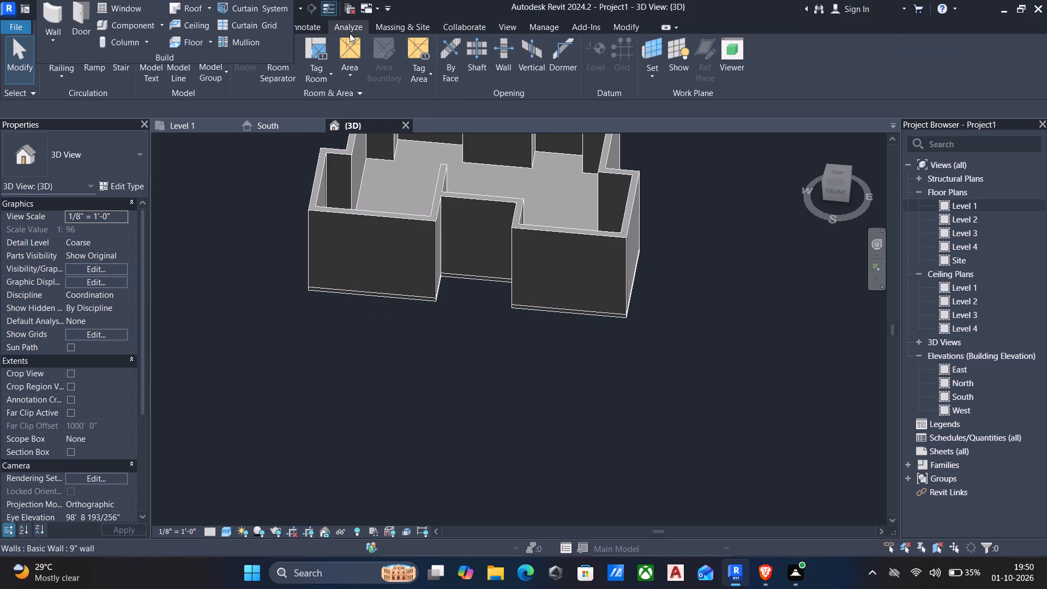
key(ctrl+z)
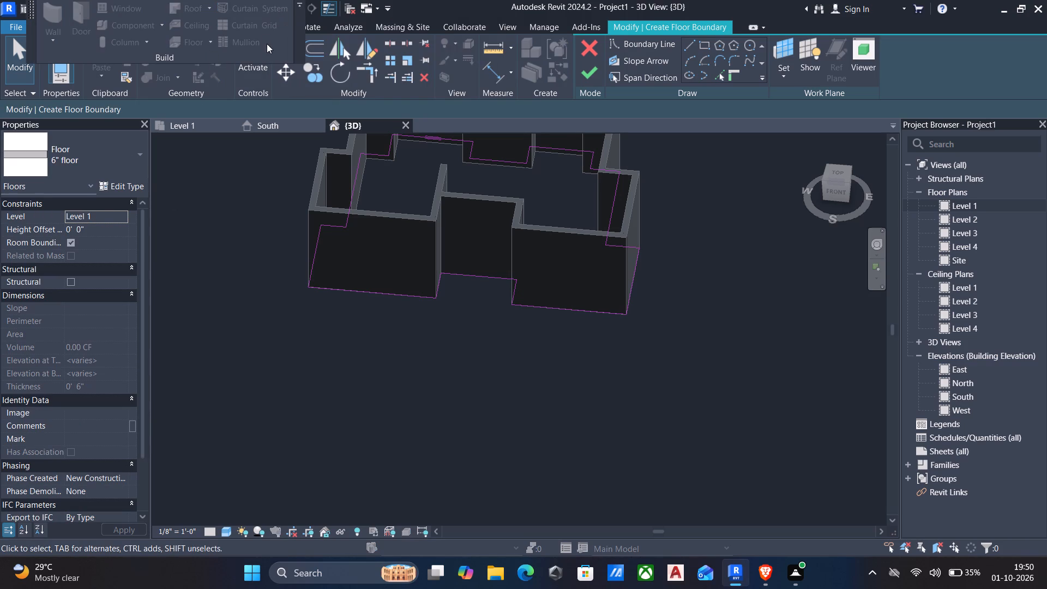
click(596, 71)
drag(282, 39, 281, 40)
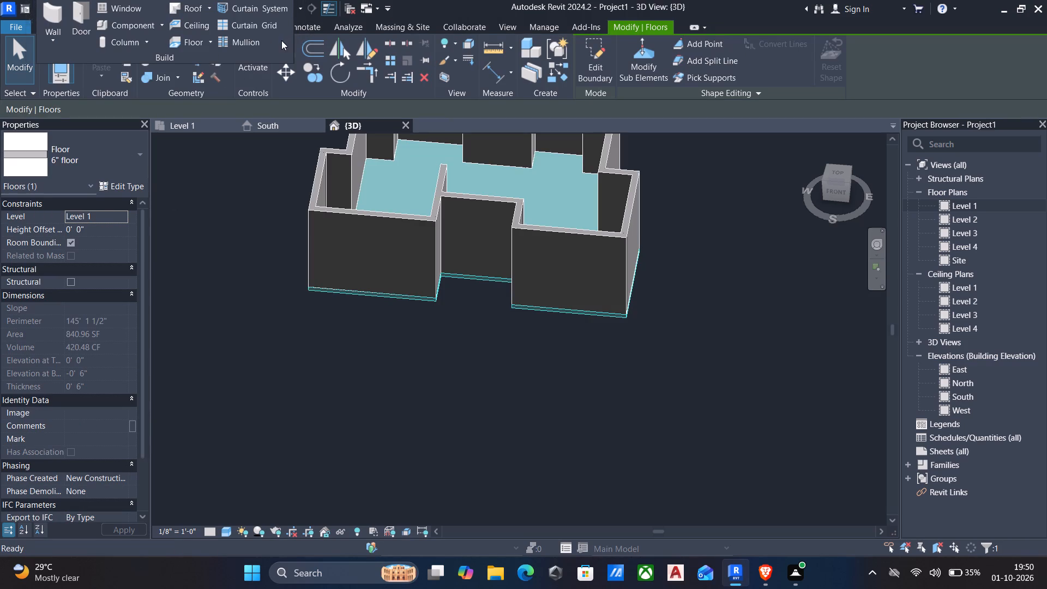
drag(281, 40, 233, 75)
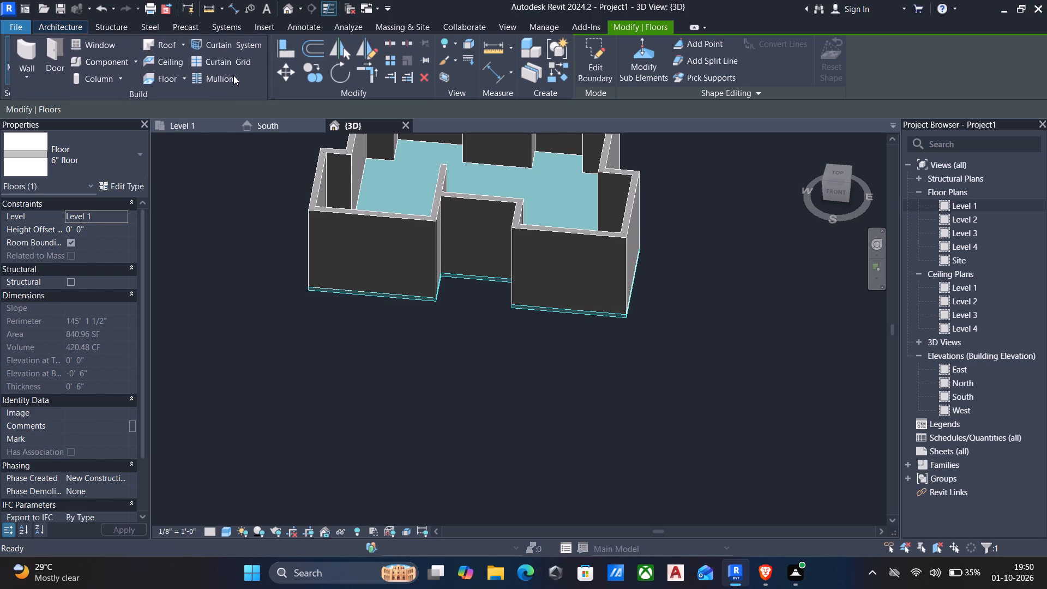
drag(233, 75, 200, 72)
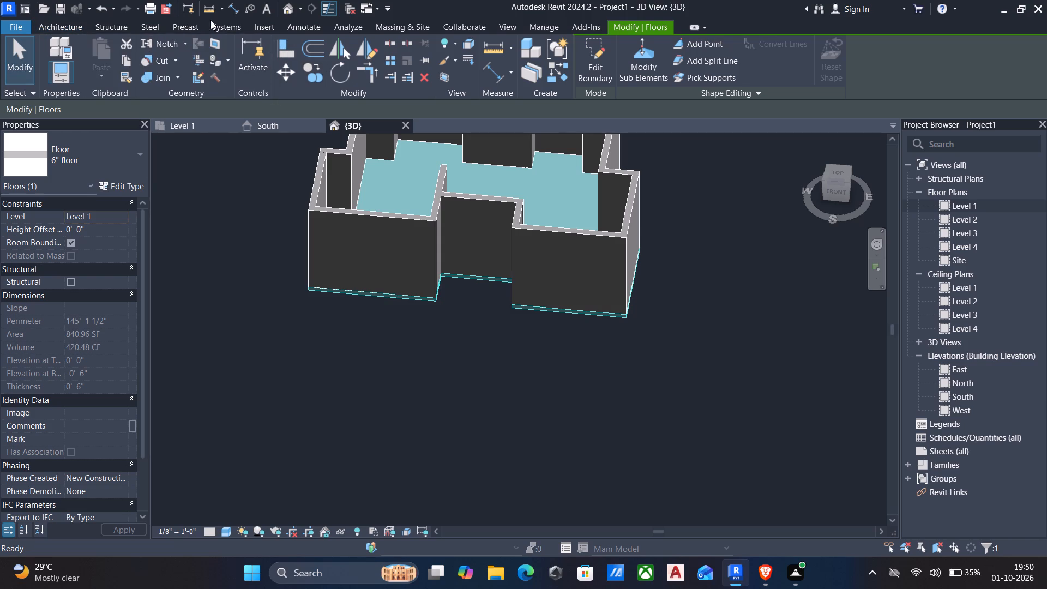
Delete the south wall of the southeast wing in the Level 1 floor plan.
click(65, 24)
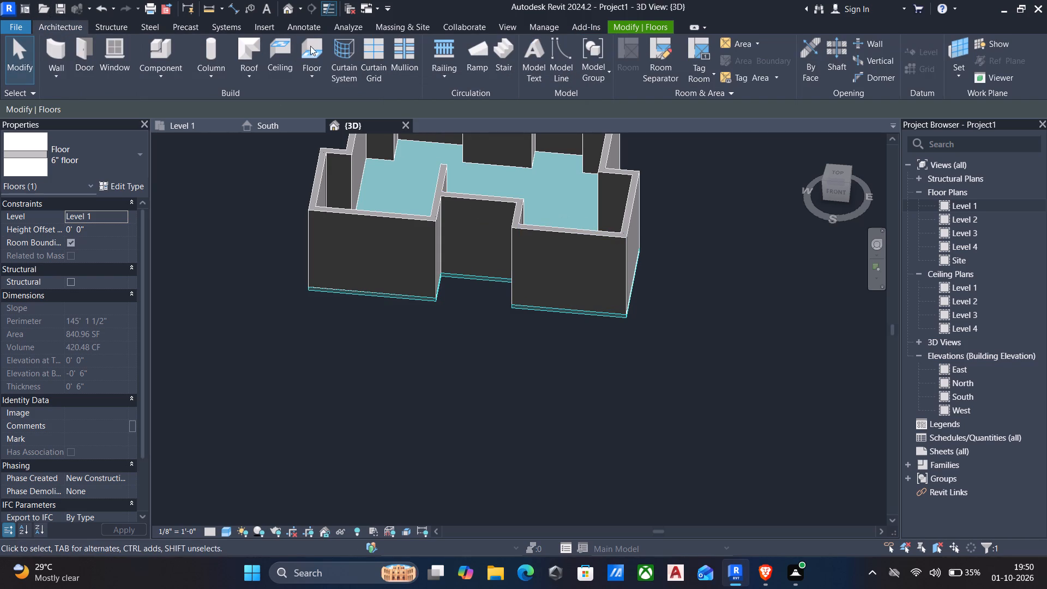
click(177, 121)
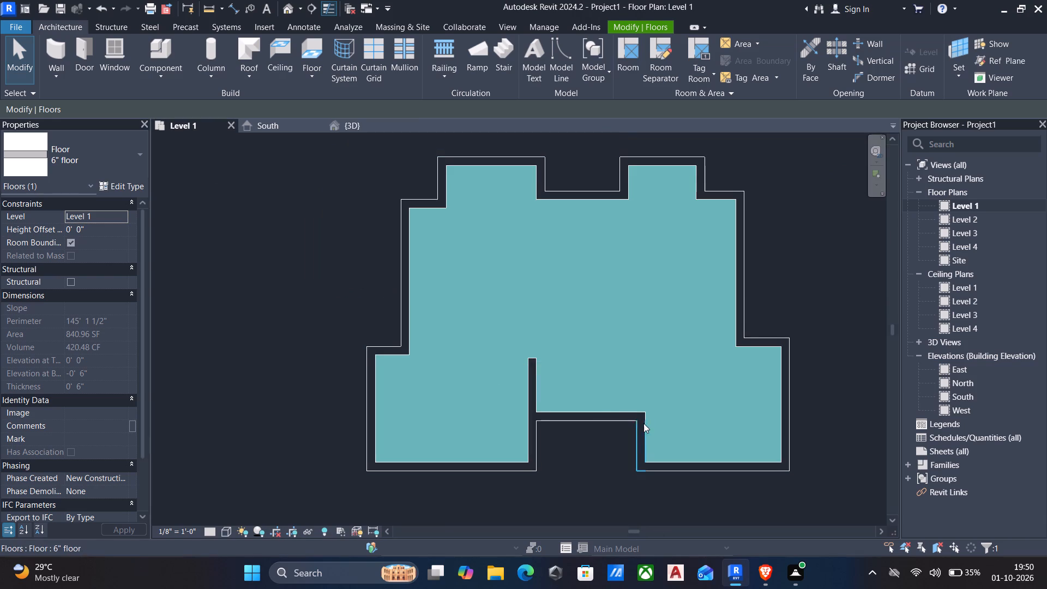
middle_drag(643, 424, 549, 334)
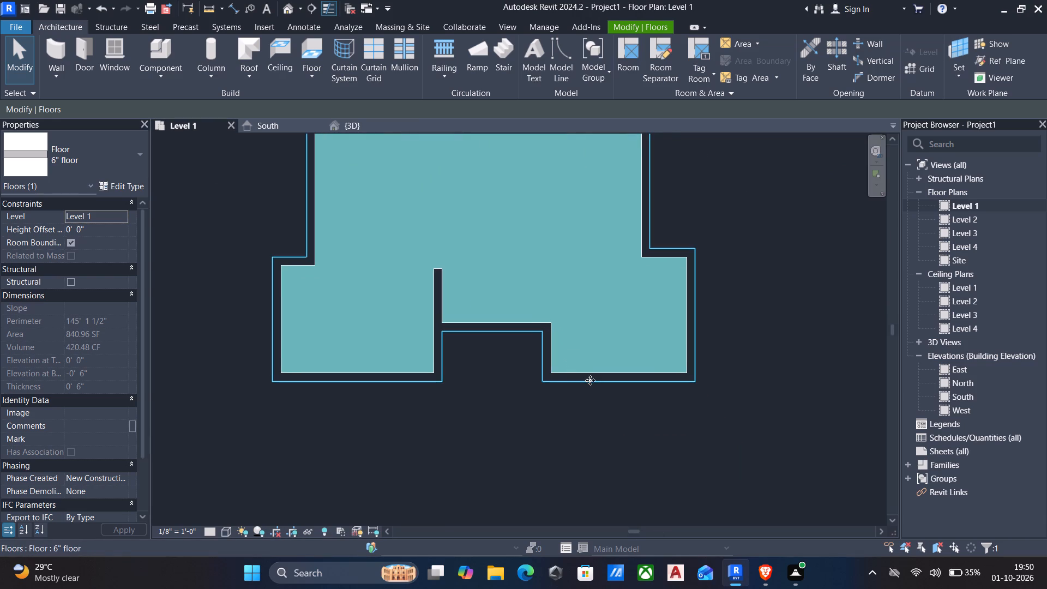
click(631, 374)
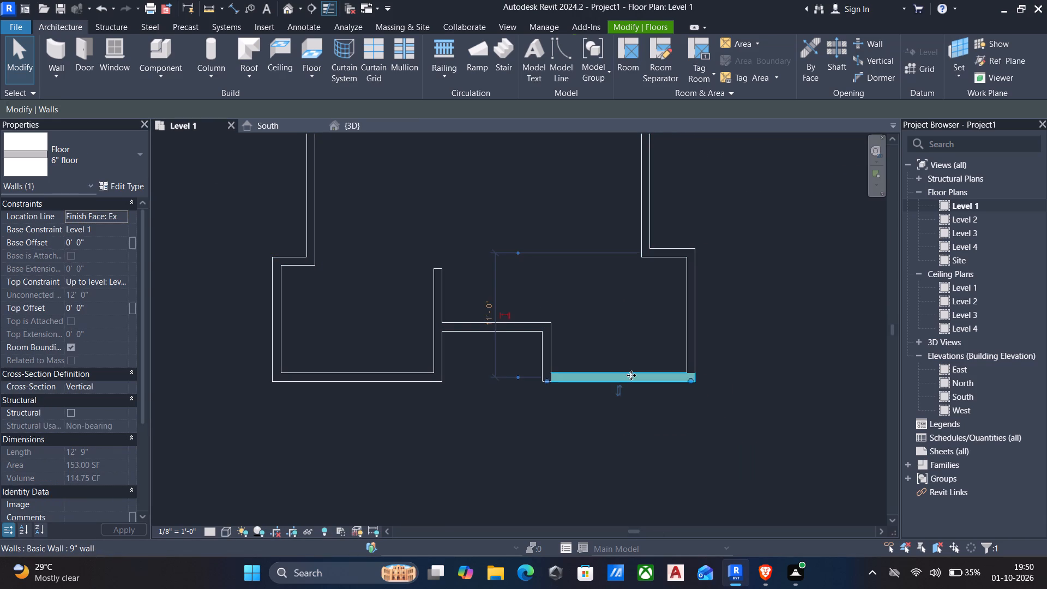
key(Delete)
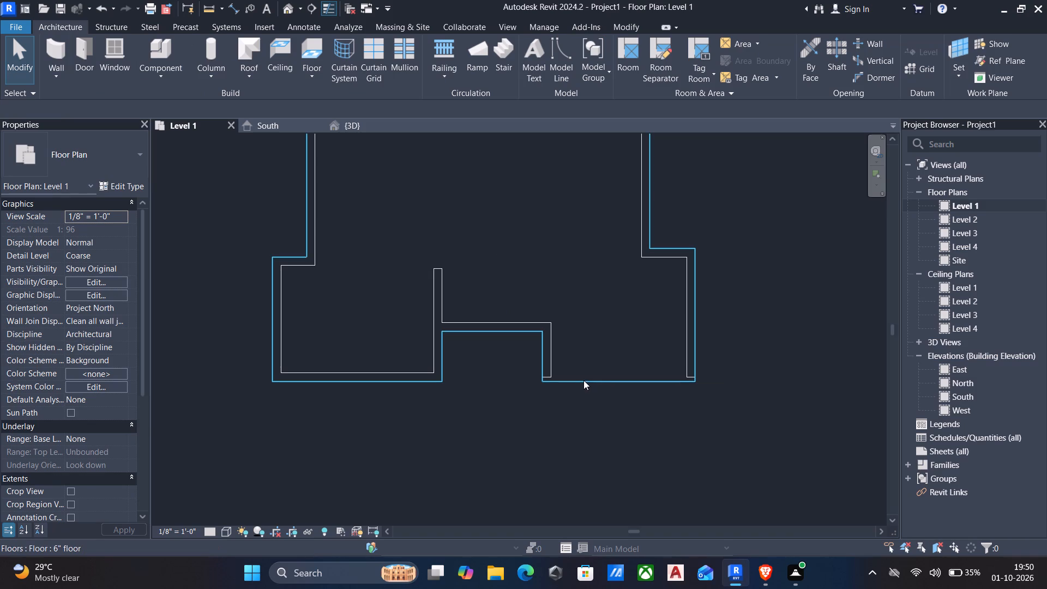
Edit the floor's boundary and delete the south, west and east boundary lines of the southeast wing.
click(583, 383)
click(592, 51)
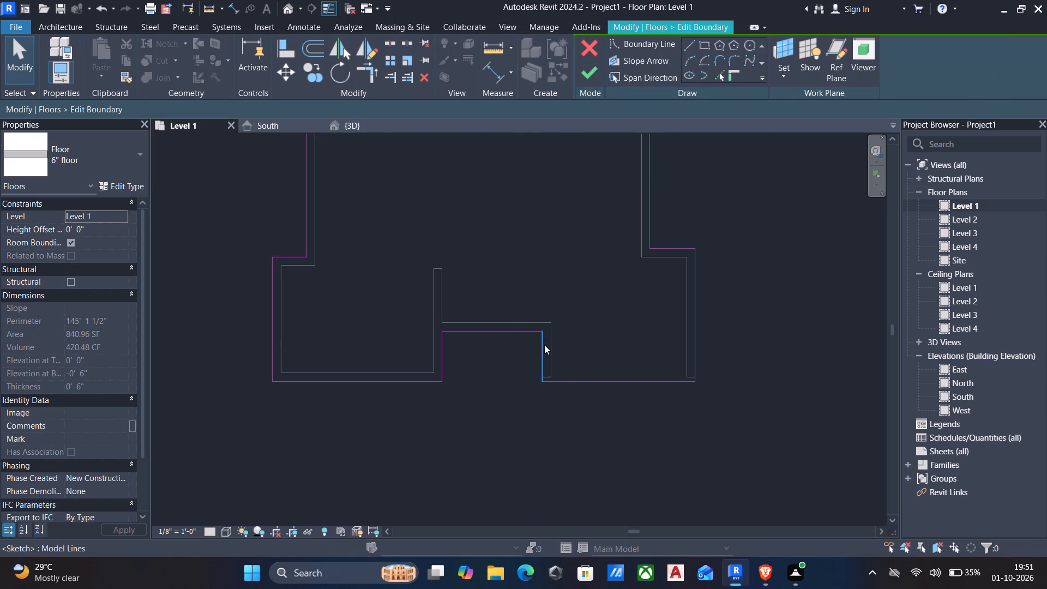
click(594, 384)
key(Delete)
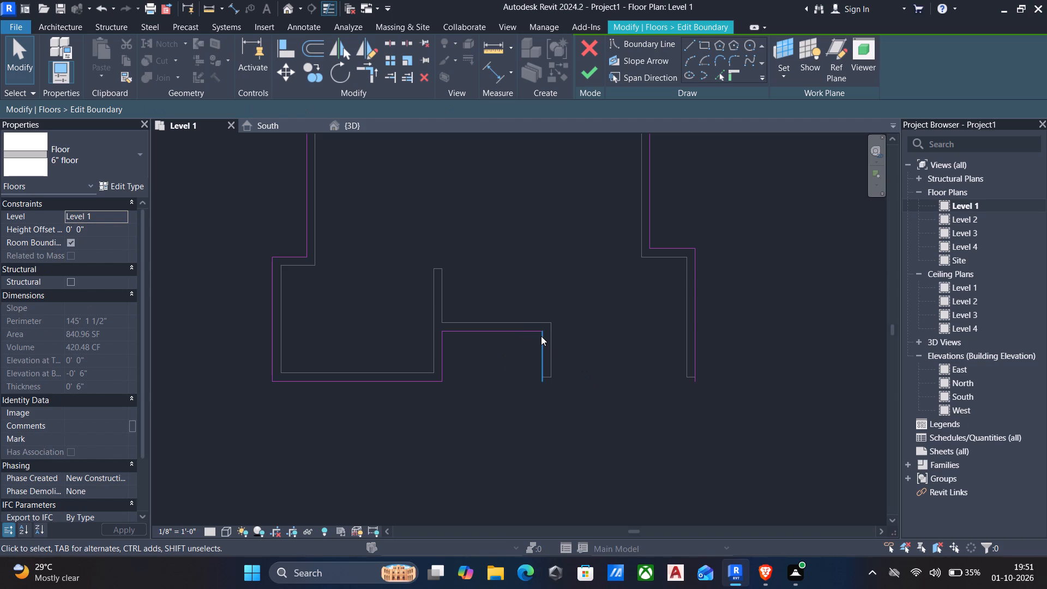
click(540, 347)
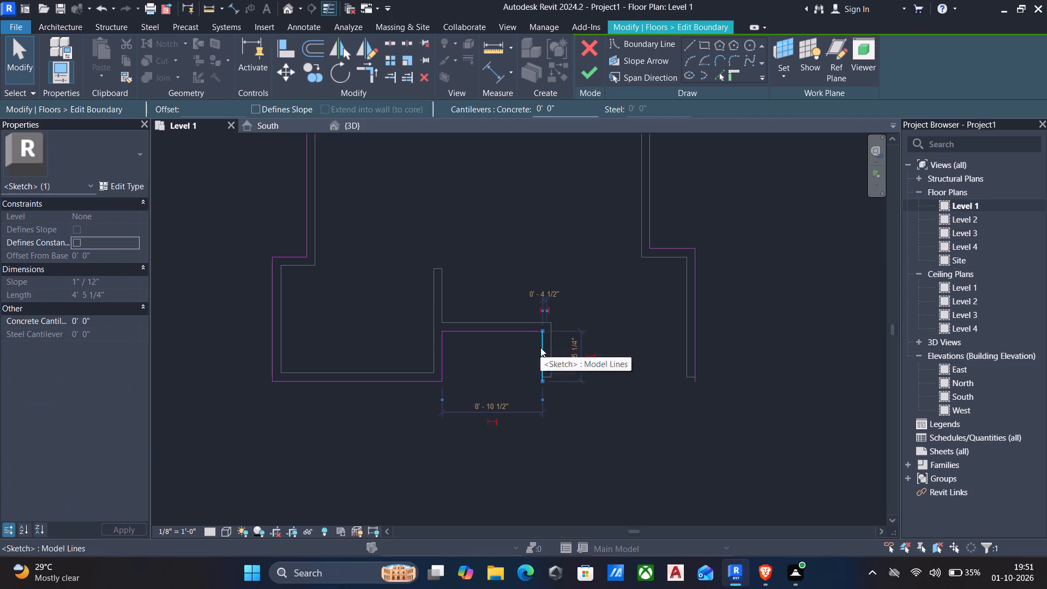
key(Delete)
click(695, 337)
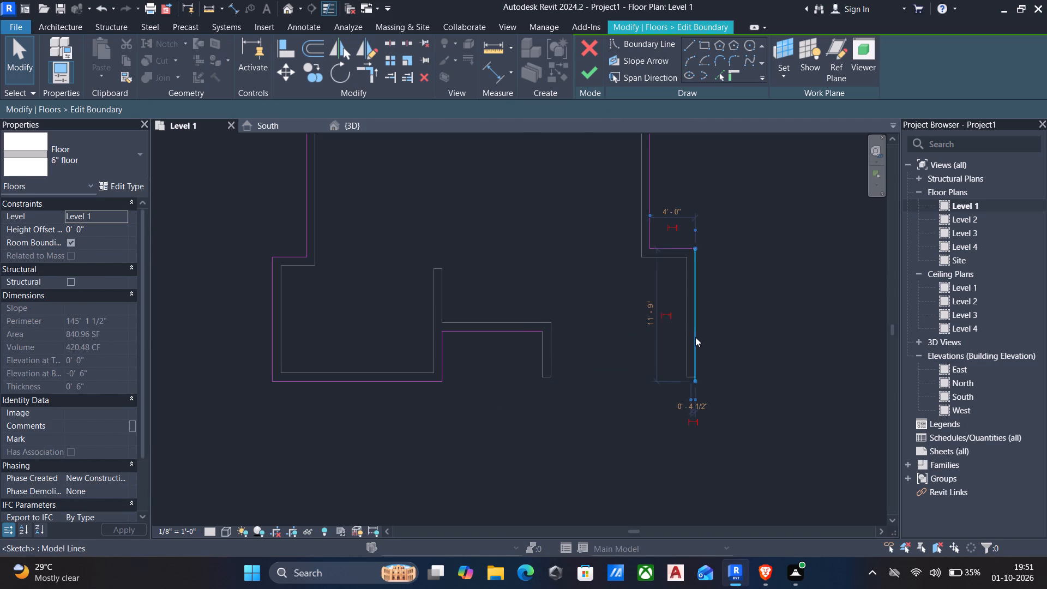
key(Delete)
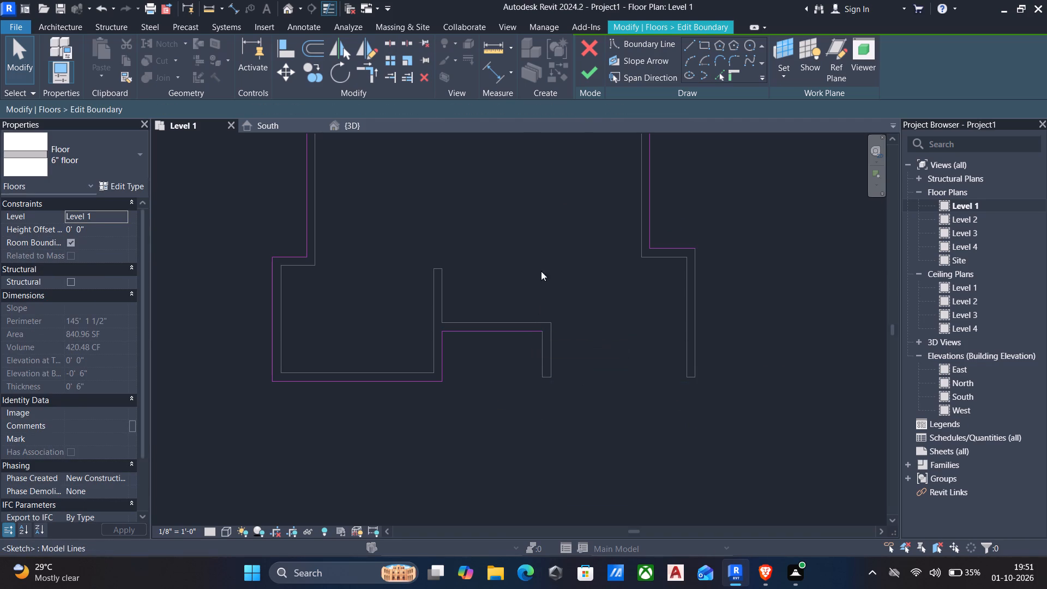
Draw boundary lines extending the recess's back line east to the outer wall face and about 7' 4" north to the corner, finishing the floor edit.
click(686, 46)
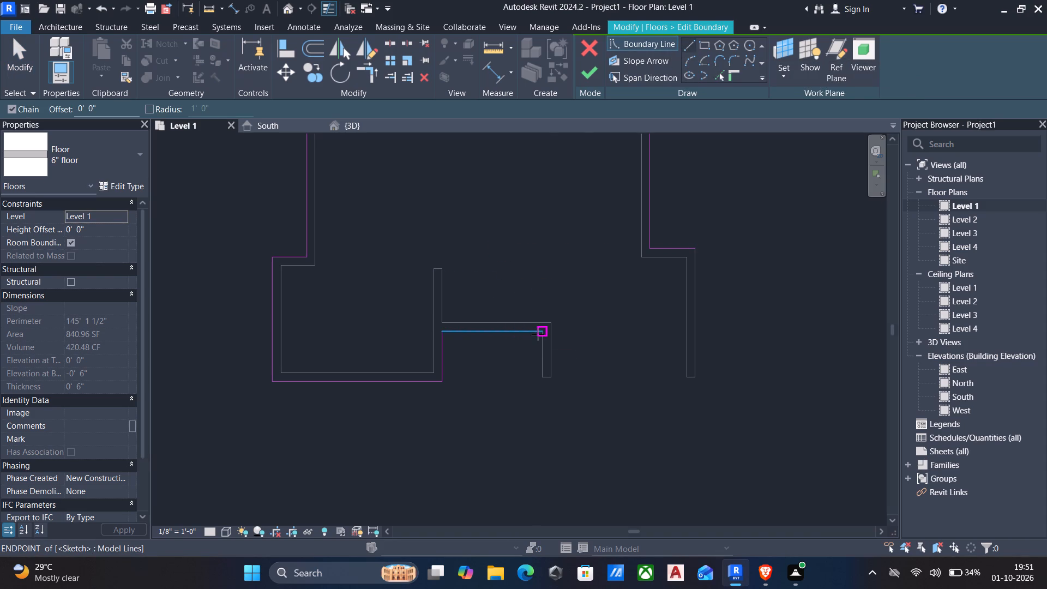
click(544, 332)
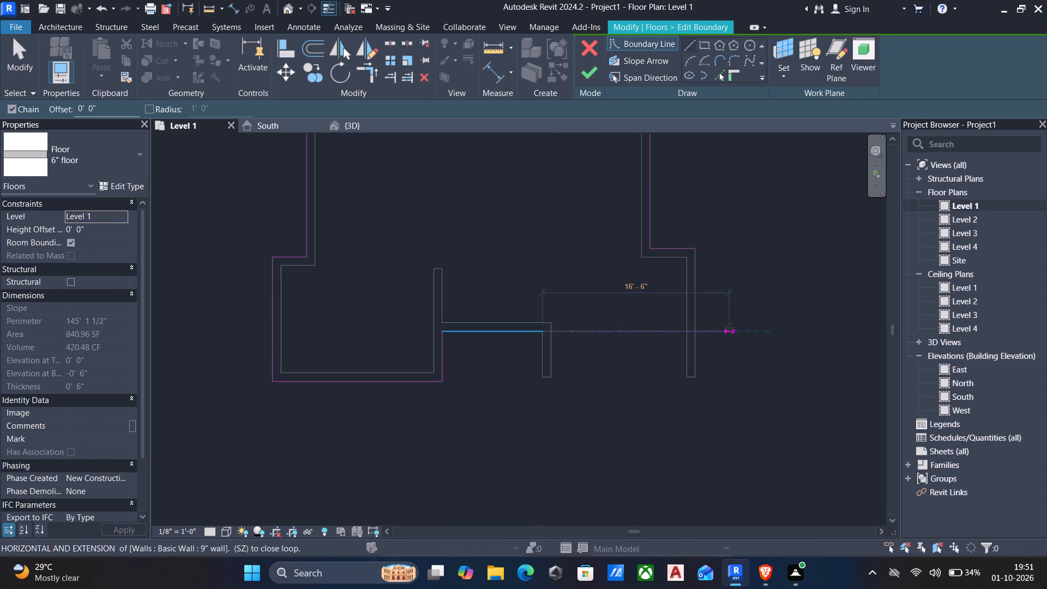
click(696, 330)
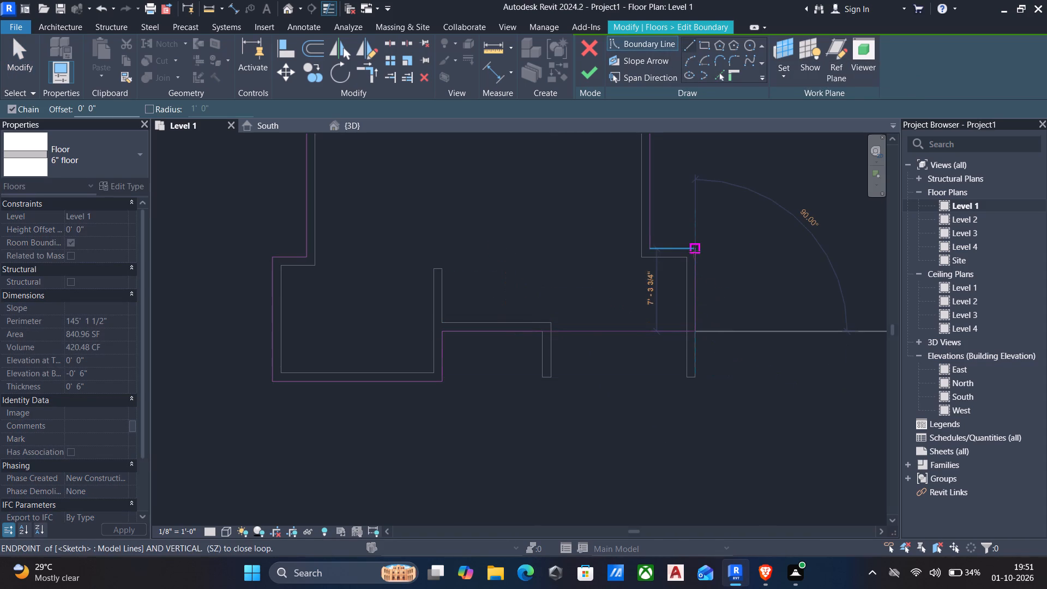
click(694, 251)
key(Escape)
key(Escape)
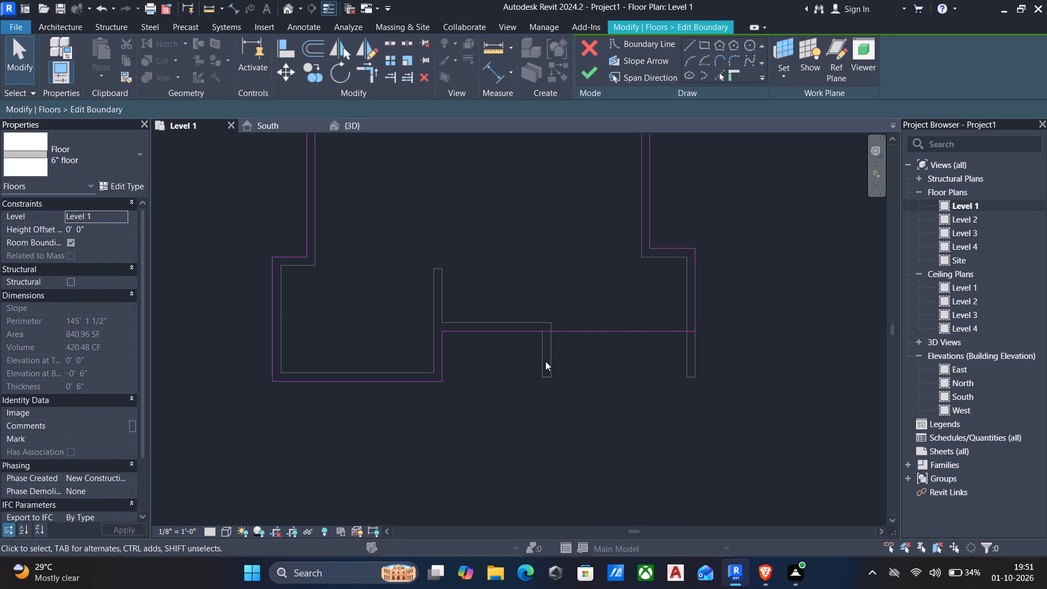
click(549, 371)
click(589, 69)
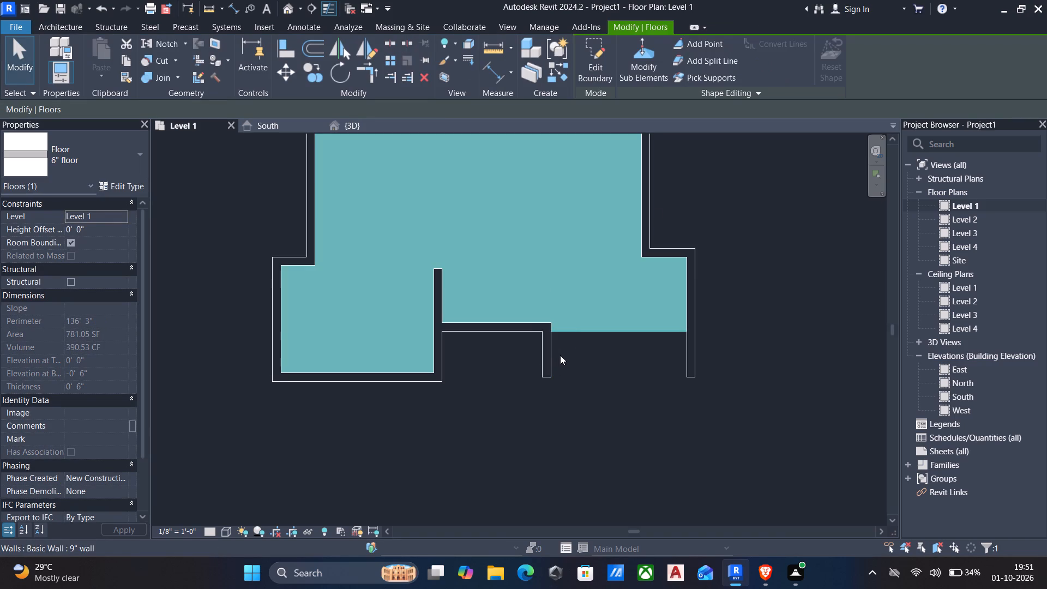
Delete the short wall on the east side of the south recess.
click(550, 363)
key(Delete)
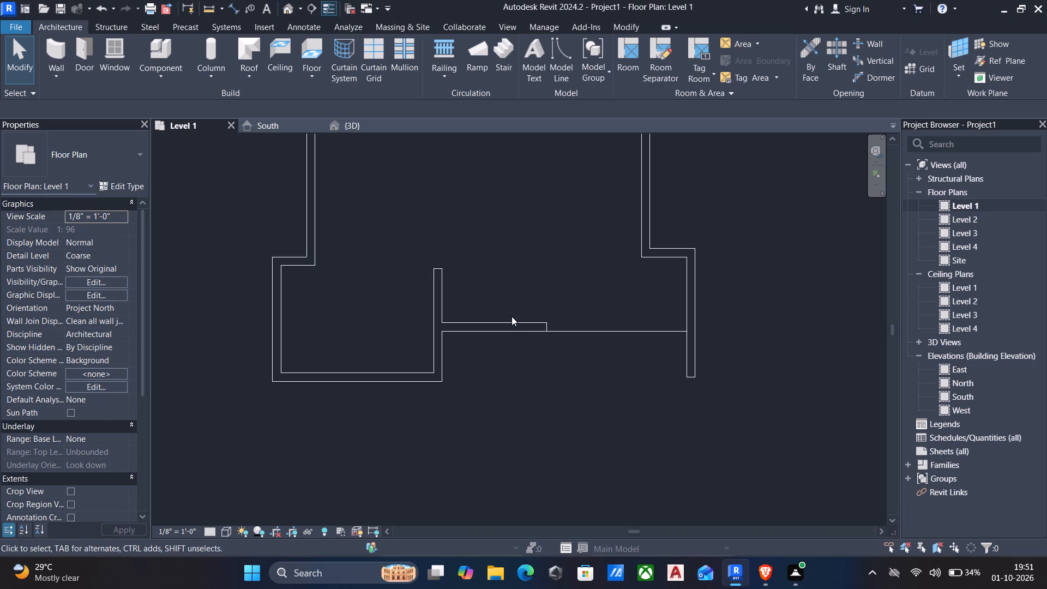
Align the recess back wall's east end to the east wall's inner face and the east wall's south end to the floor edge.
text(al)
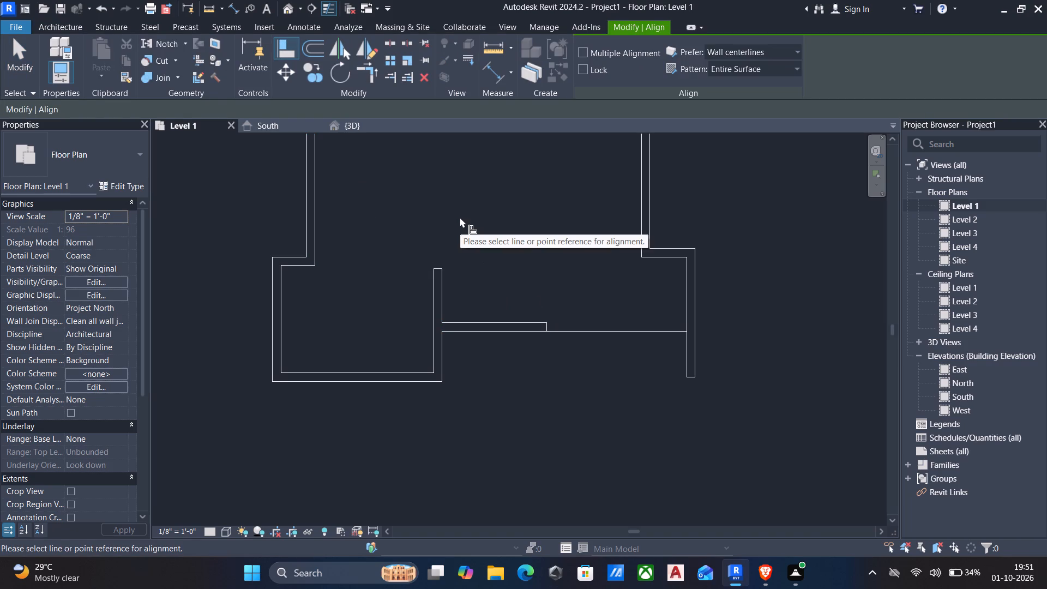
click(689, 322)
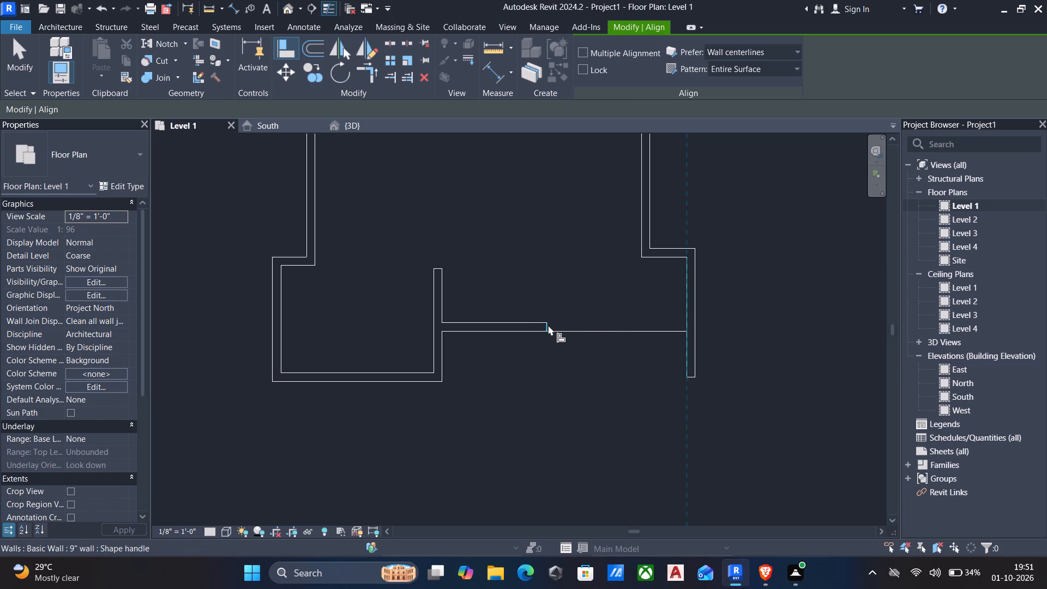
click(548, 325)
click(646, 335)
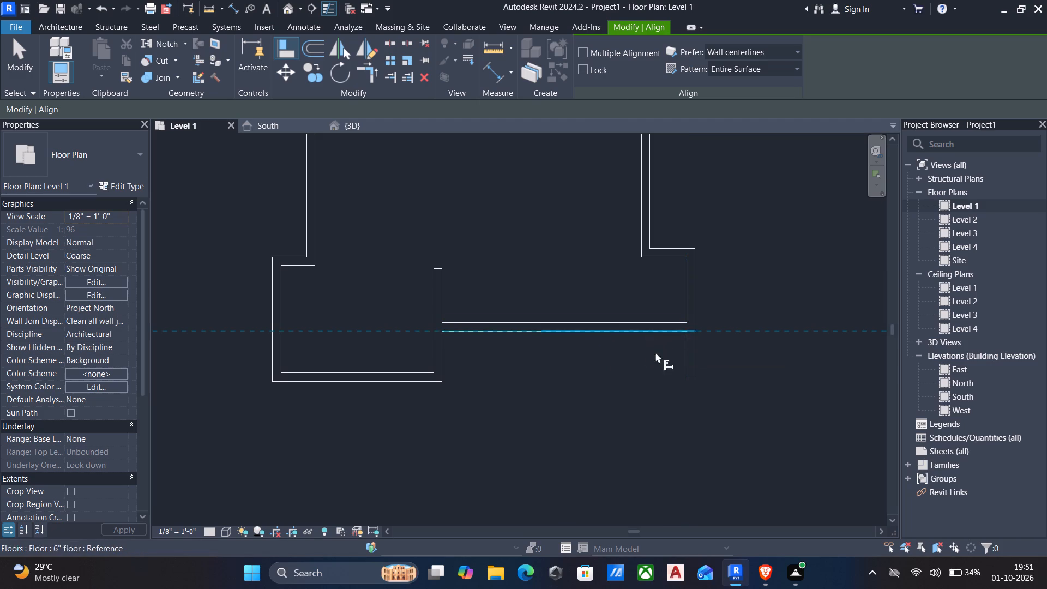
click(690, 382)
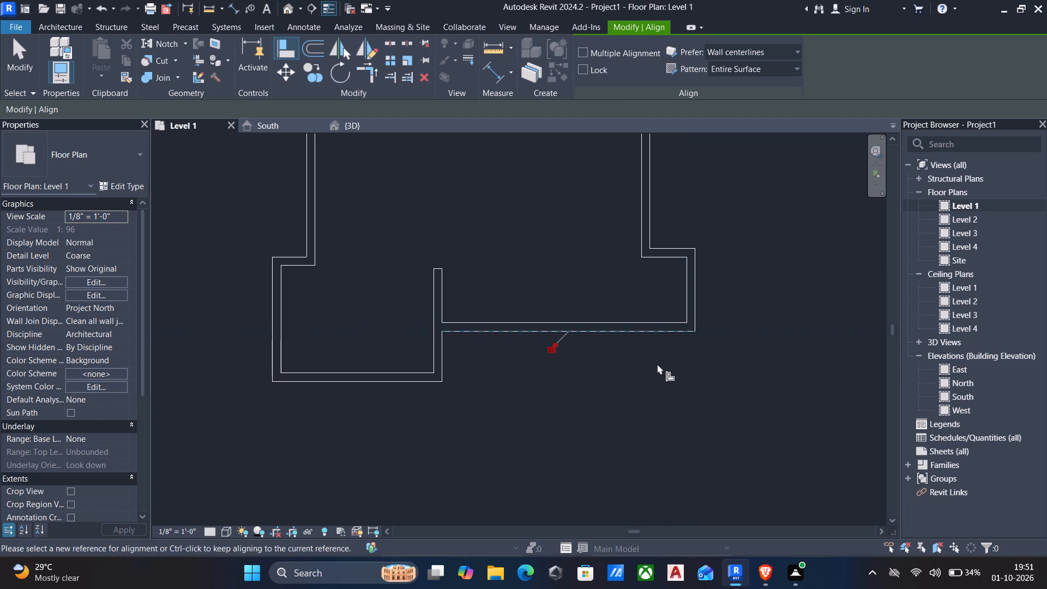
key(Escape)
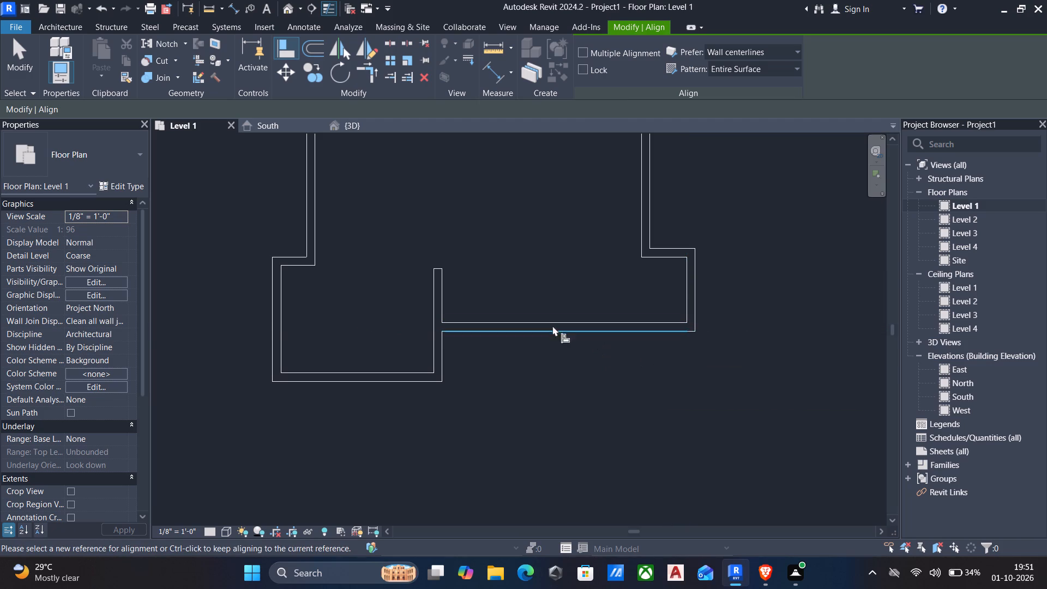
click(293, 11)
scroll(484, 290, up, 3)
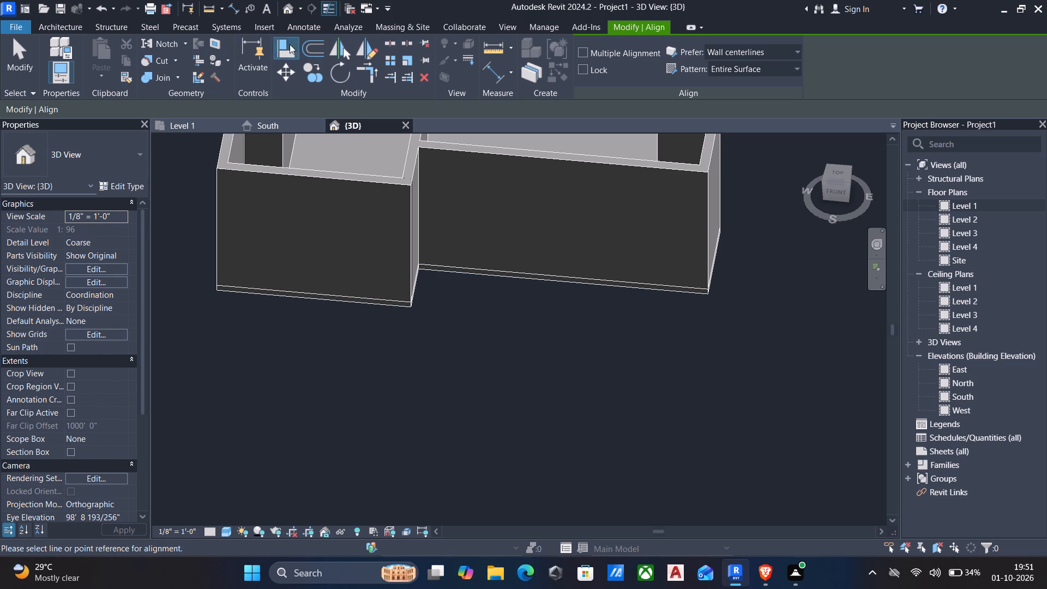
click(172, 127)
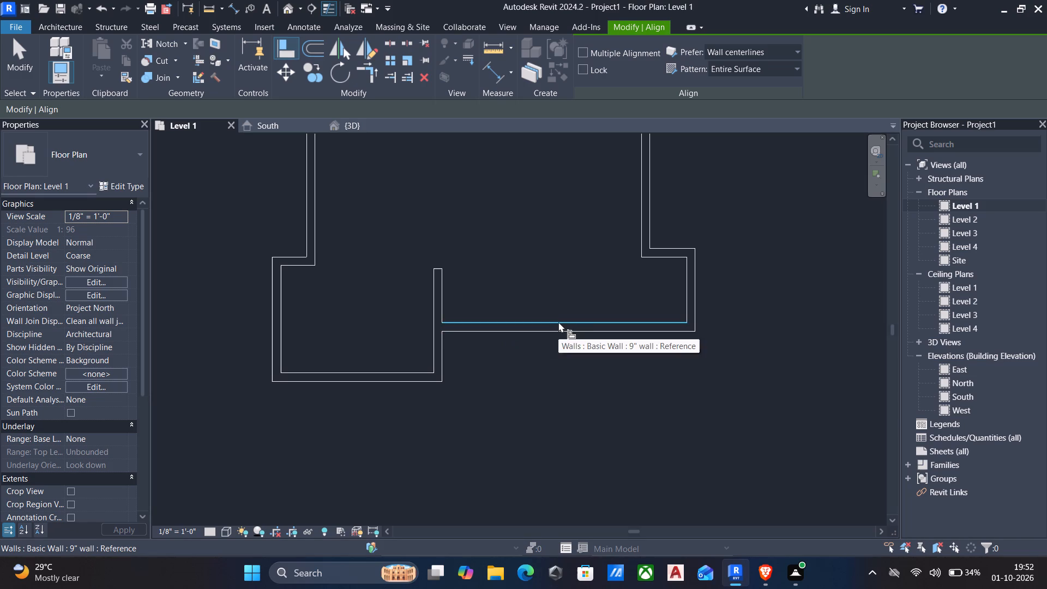
Undo the two wall-end alignments and the deletion of the short wall on the recess's east side.
click(479, 327)
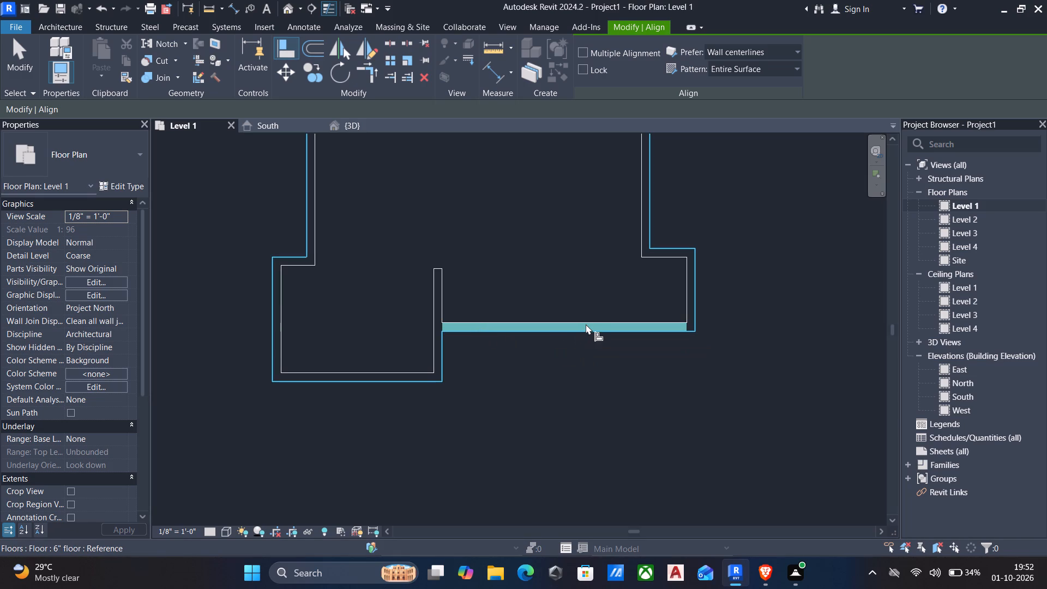
key(ctrl+z)
key(ctrl+z)
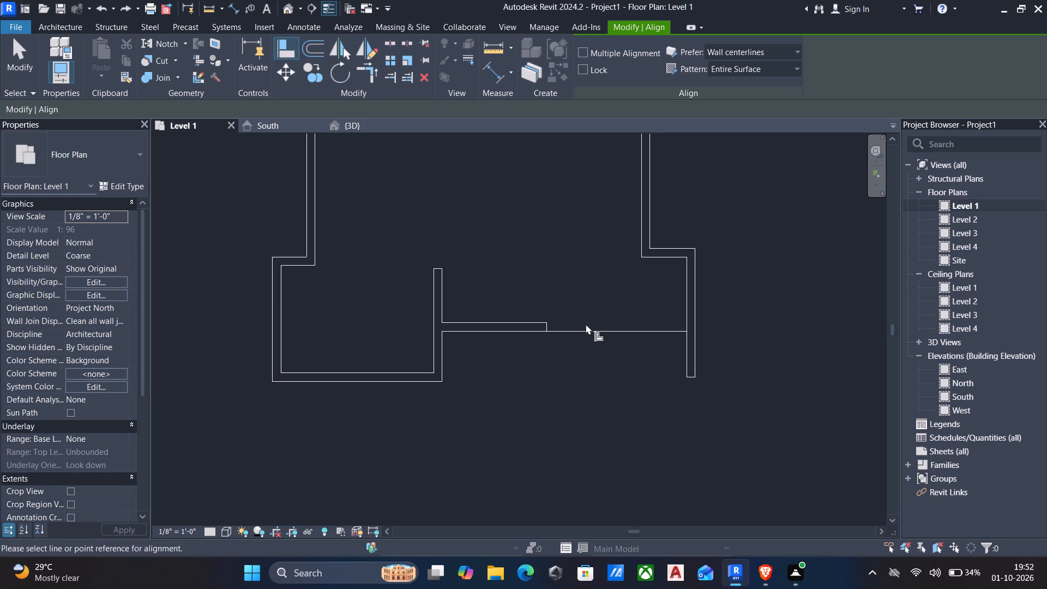
key(ctrl+z)
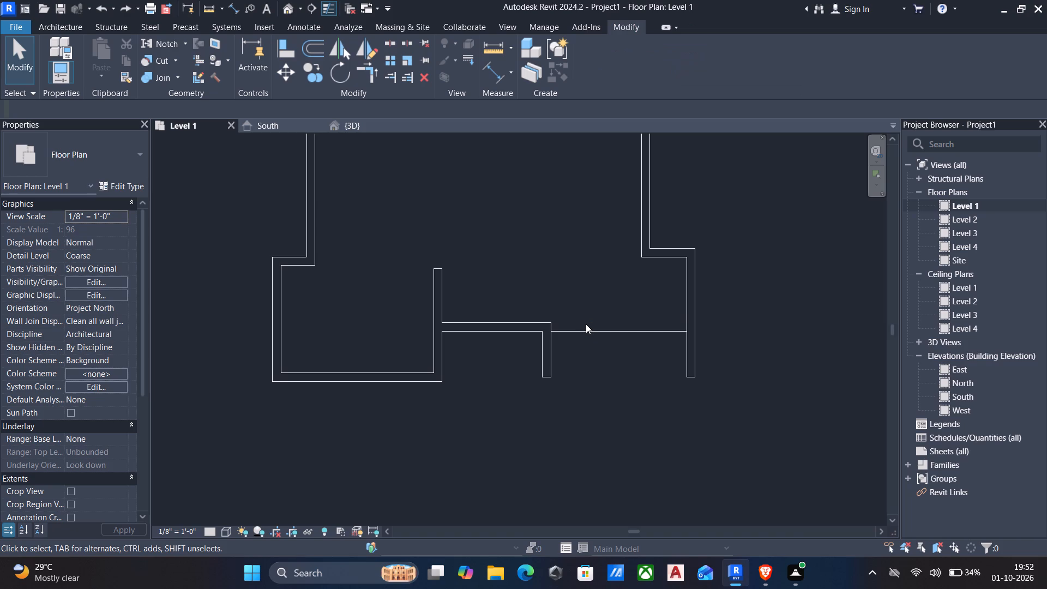
Extend the recess's back wall east to the inner face of the east wall, making it about 22' long.
click(546, 323)
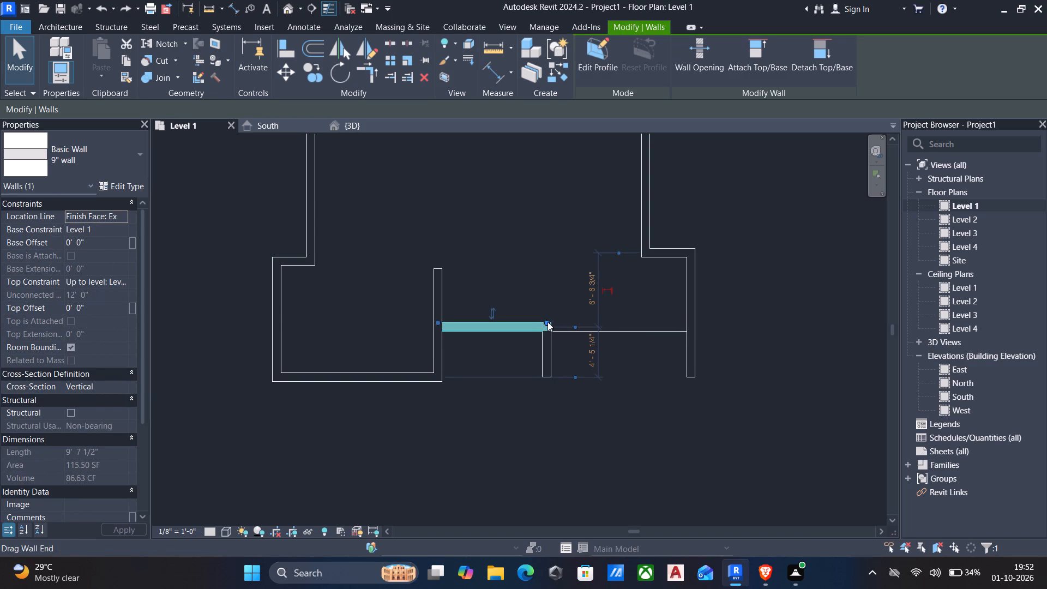
drag(546, 322, 689, 326)
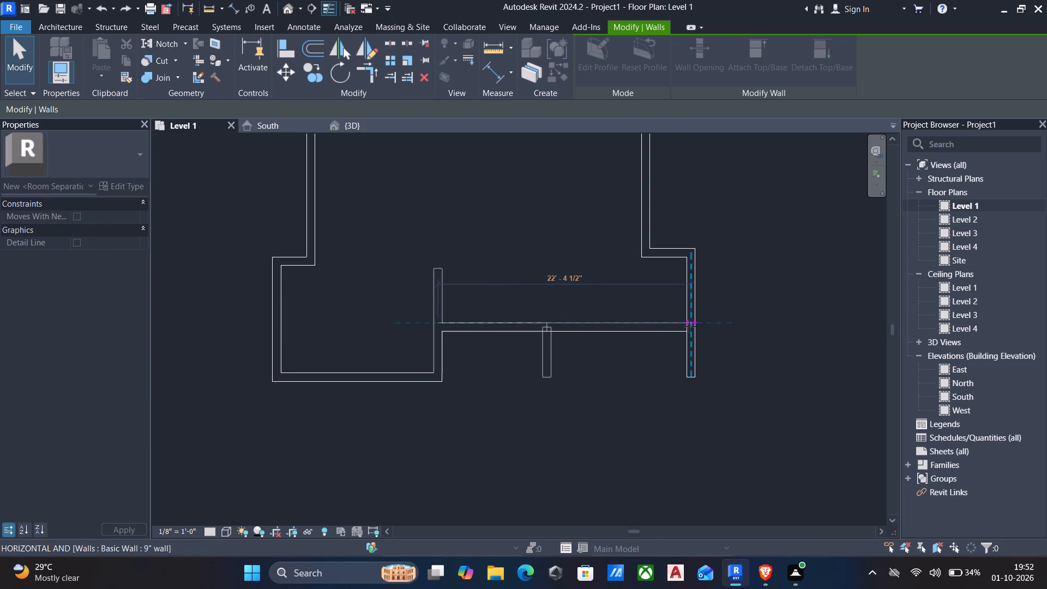
drag(689, 326, 682, 325)
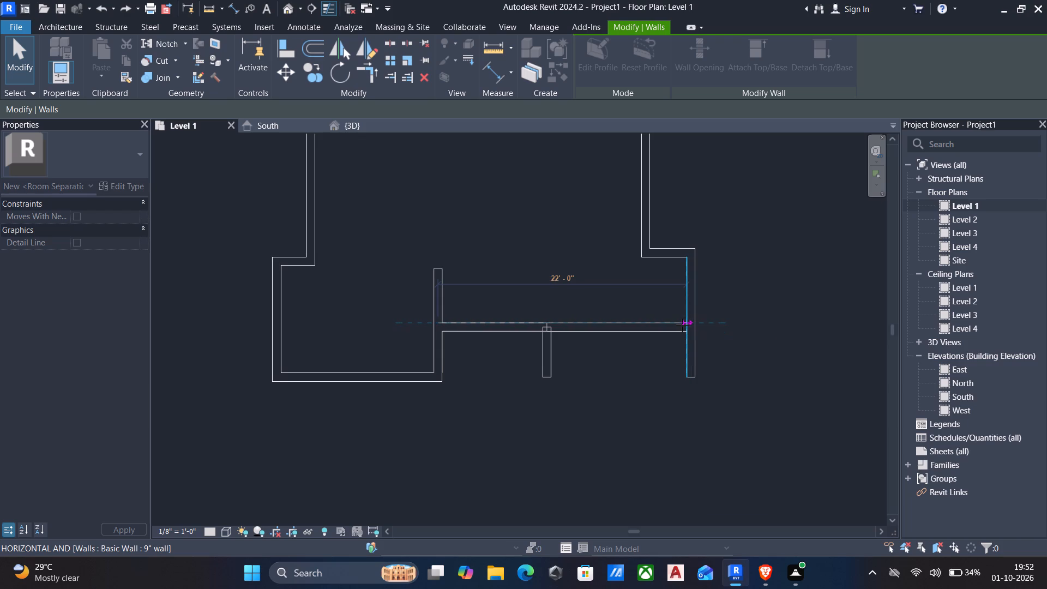
drag(682, 325, 683, 325)
key(Escape)
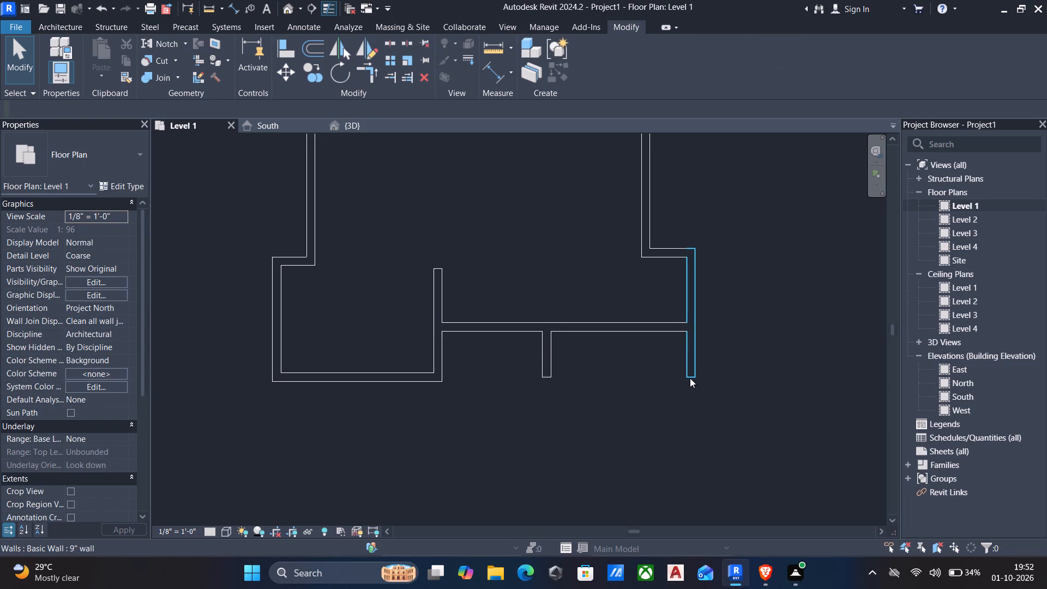
Align the south end of the southeast wing's east wall to the outer face of the extended back wall.
text(al)
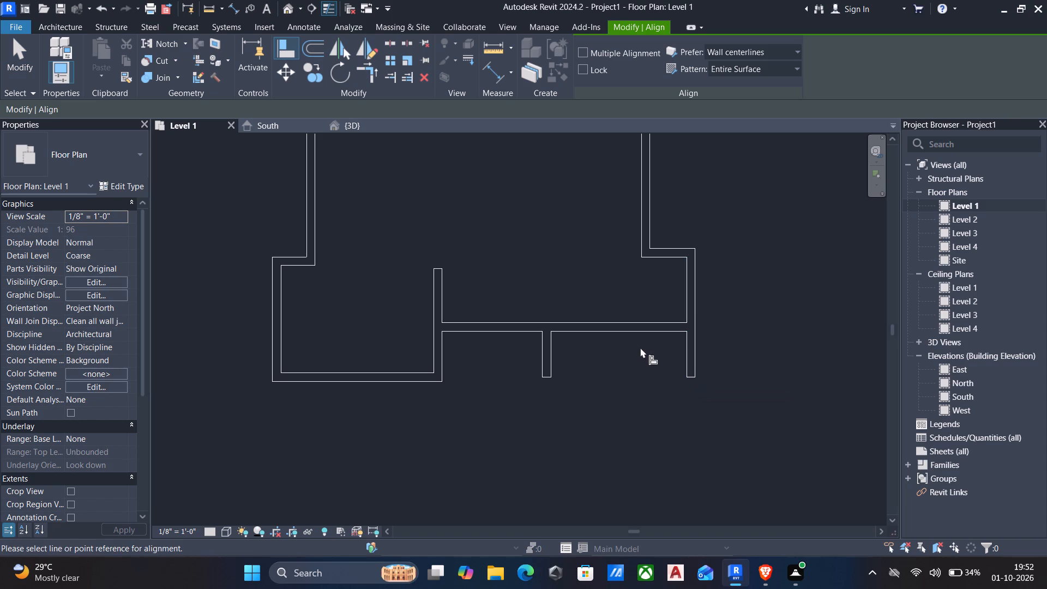
click(616, 334)
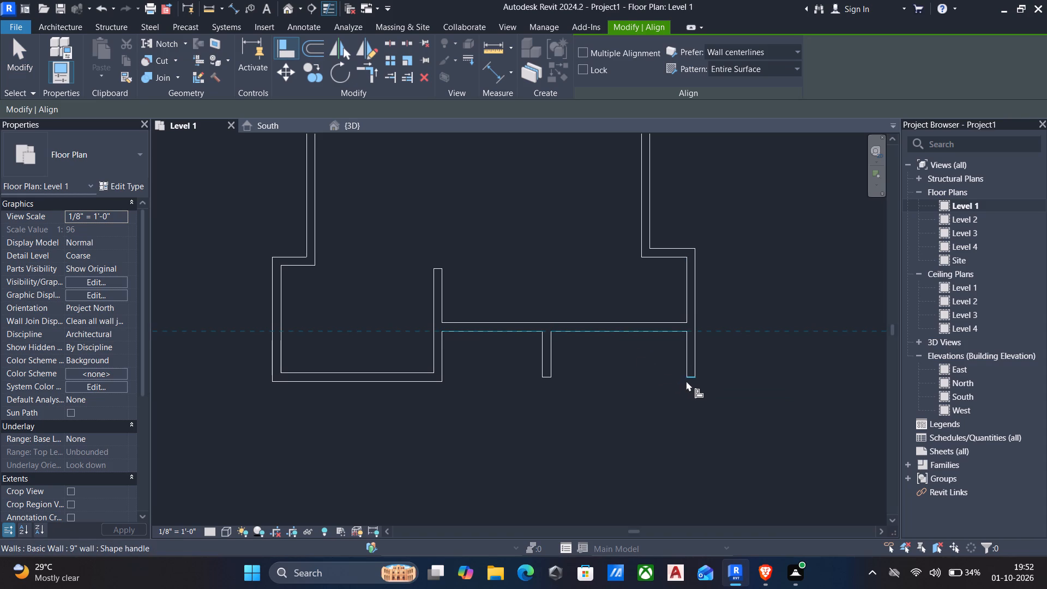
click(688, 381)
key(Escape)
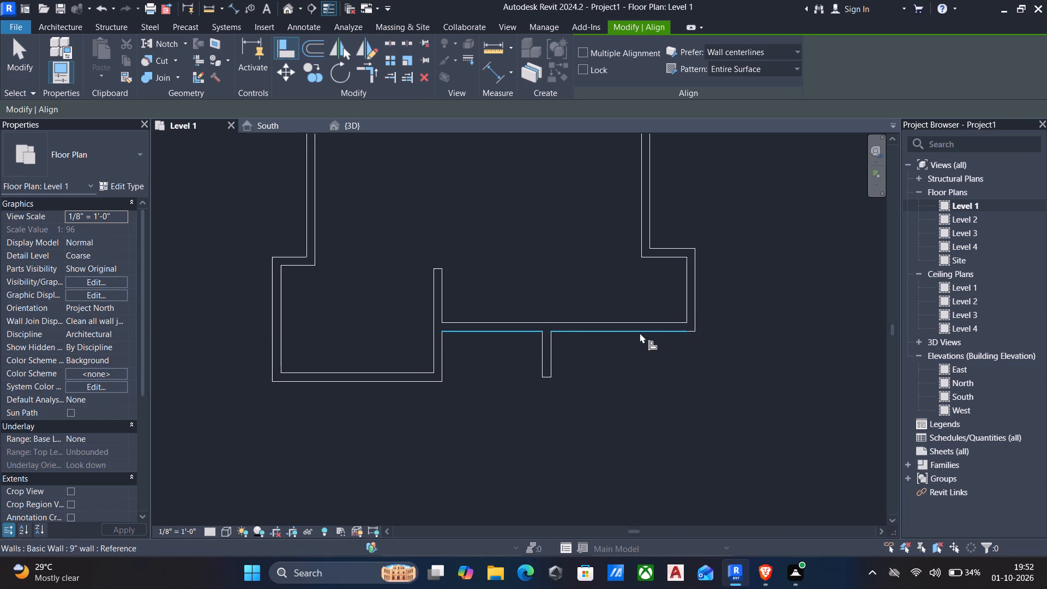
Examine the reshaped southeast wing and its projecting short wall in the plan and from several angles in 3D.
scroll(635, 330, down, 2)
middle_drag(574, 200, 569, 302)
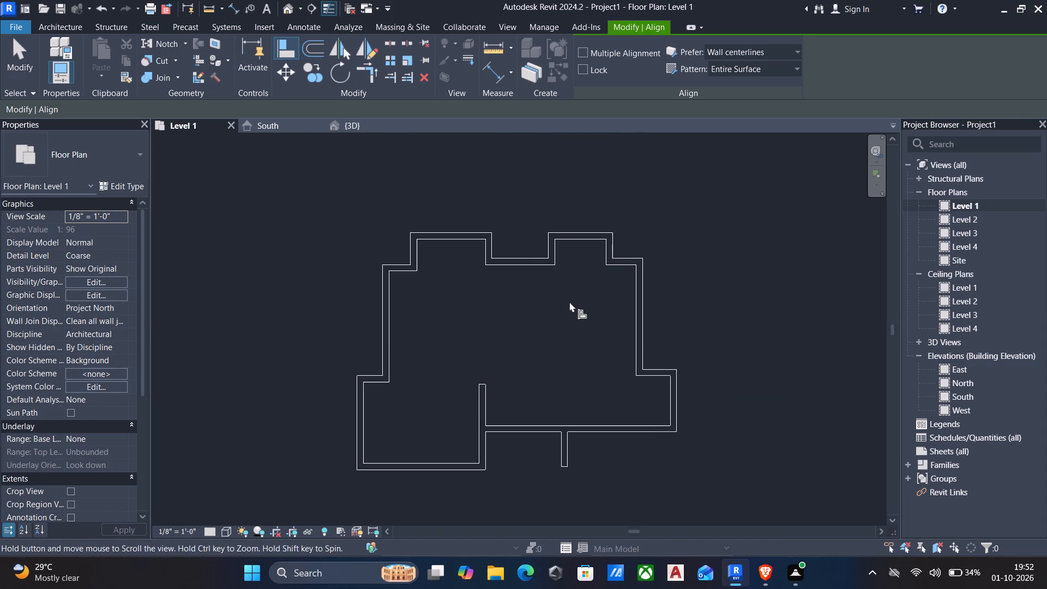
middle_drag(569, 302, 569, 300)
middle_drag(554, 357, 567, 332)
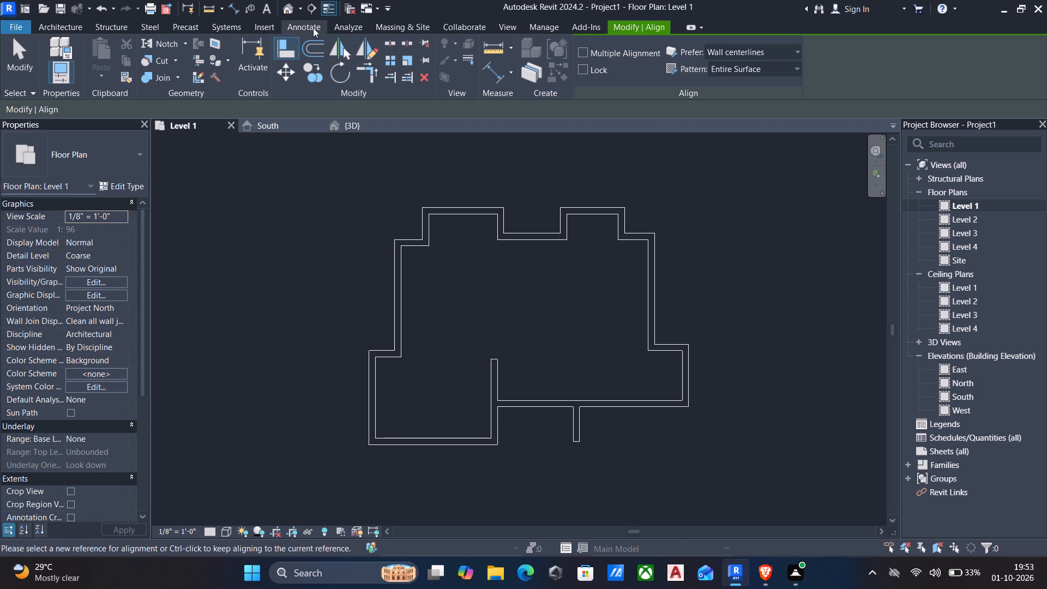
click(287, 4)
scroll(529, 322, up, 4)
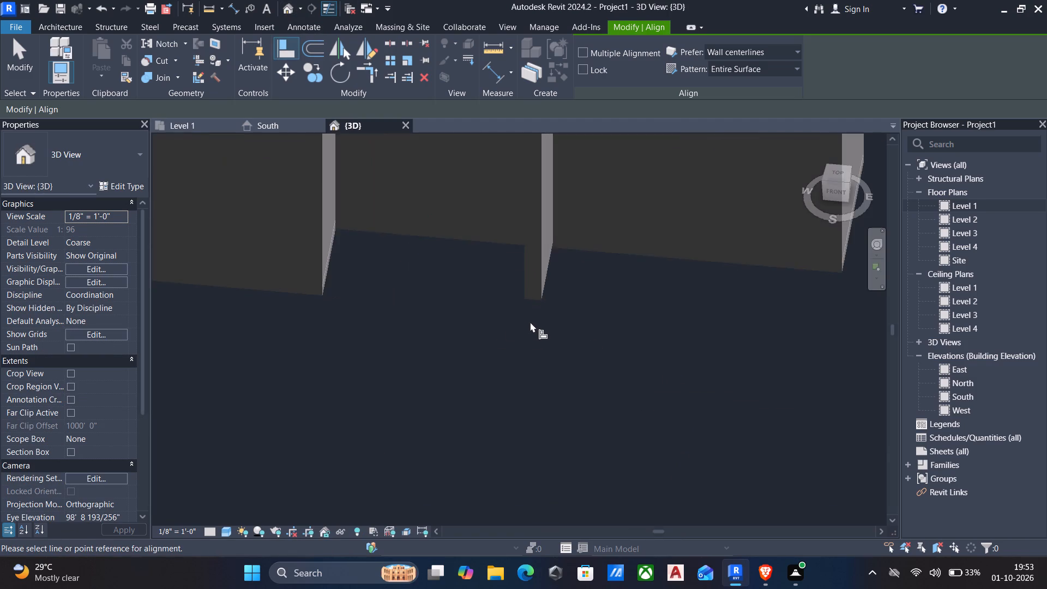
scroll(530, 322, down, 4)
shift+middle_drag(535, 320, 407, 327)
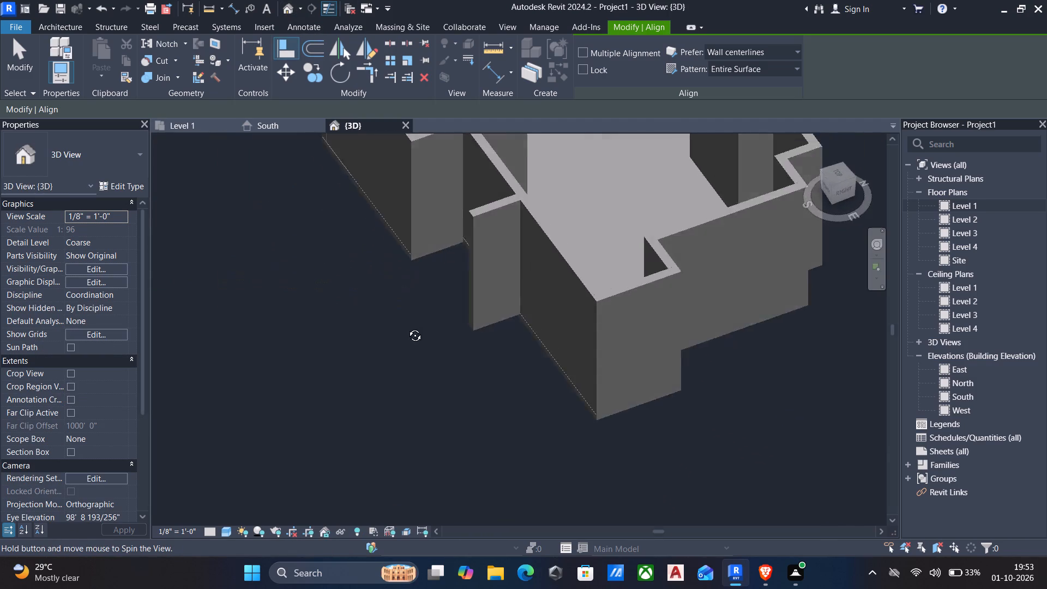
shift+middle_drag(407, 327, 502, 247)
shift+scroll(502, 247, up, 1)
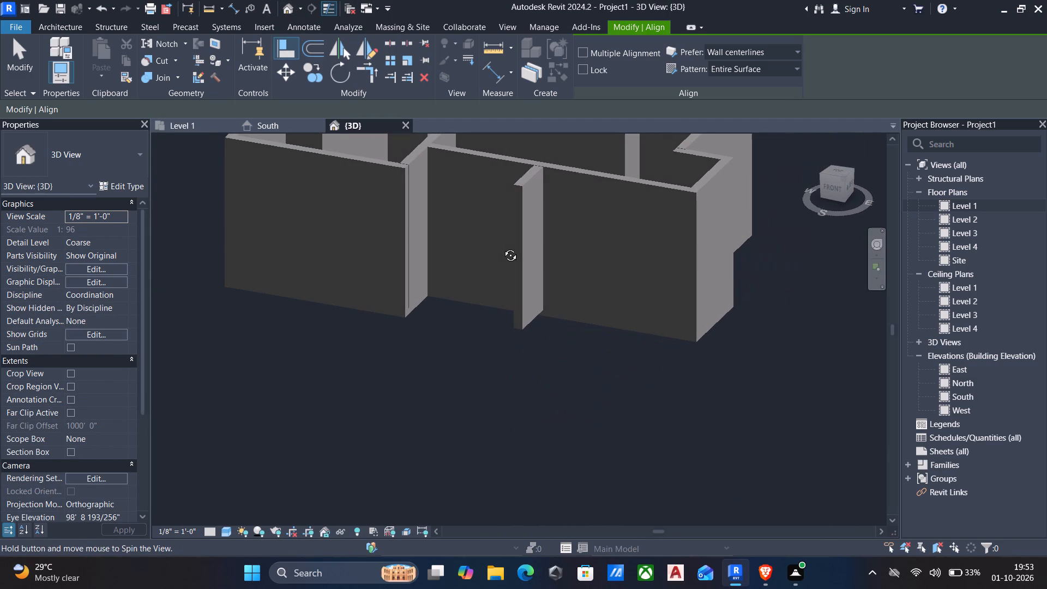
shift+middle_drag(502, 247, 401, 271)
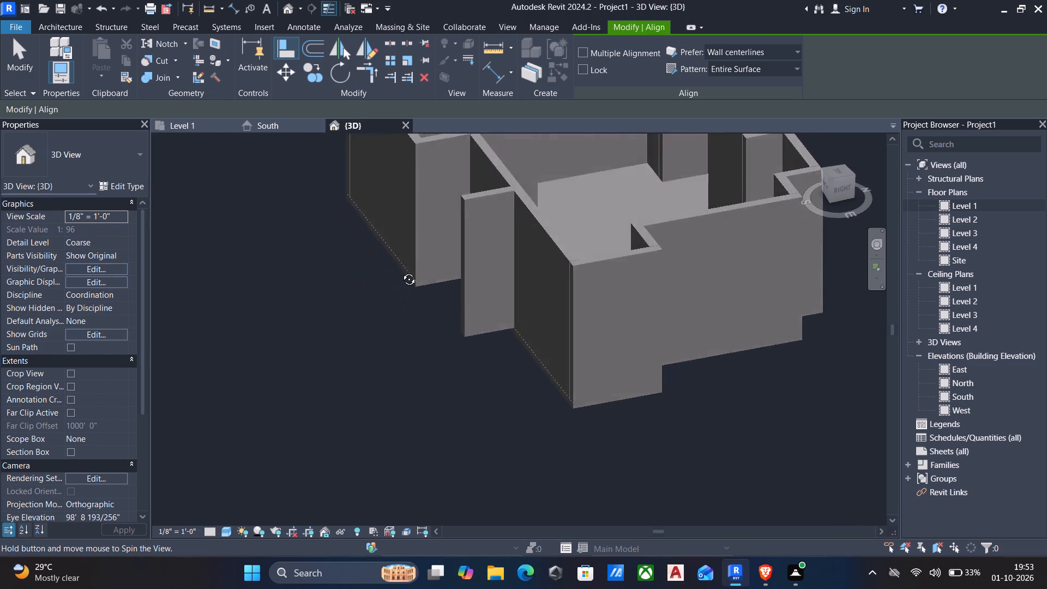
shift+middle_drag(401, 271, 565, 269)
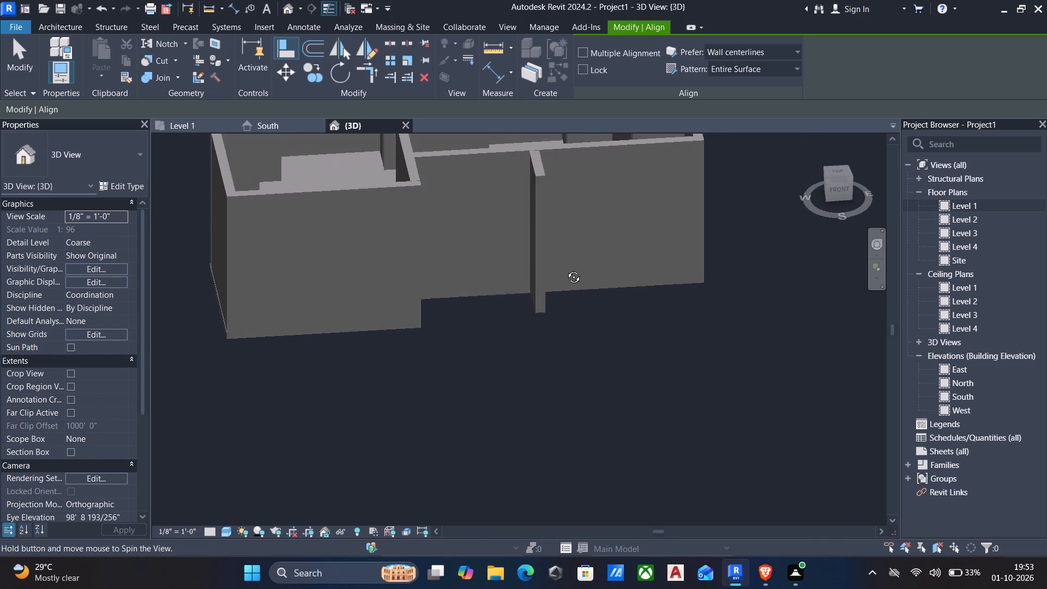
shift+middle_drag(565, 269, 482, 231)
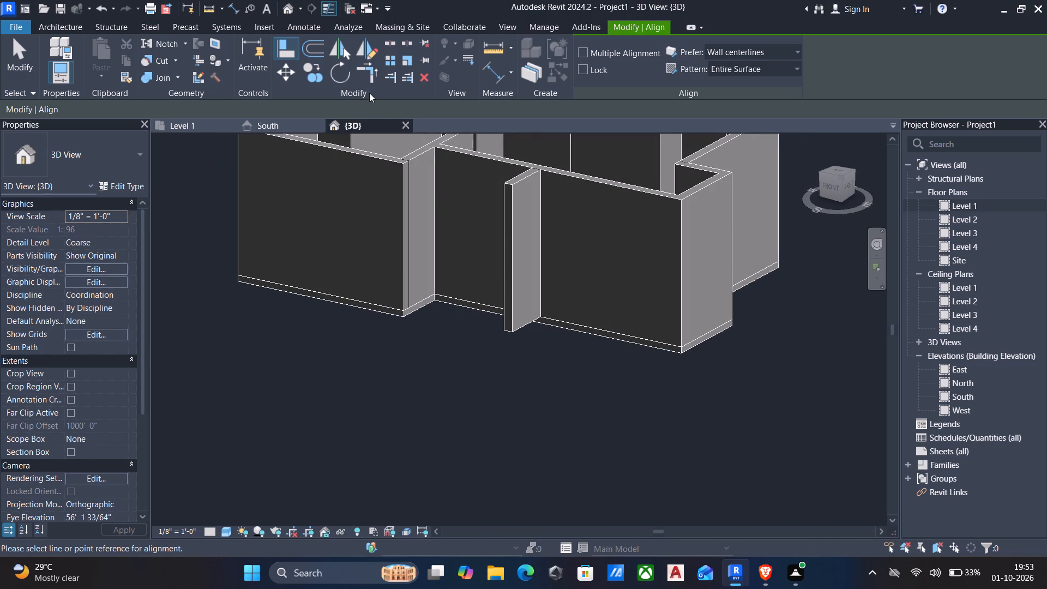
Start placing a door and load the family Door-Interior-Single-5_Panel_Vert-Wood from the Residential folder.
text(dr)
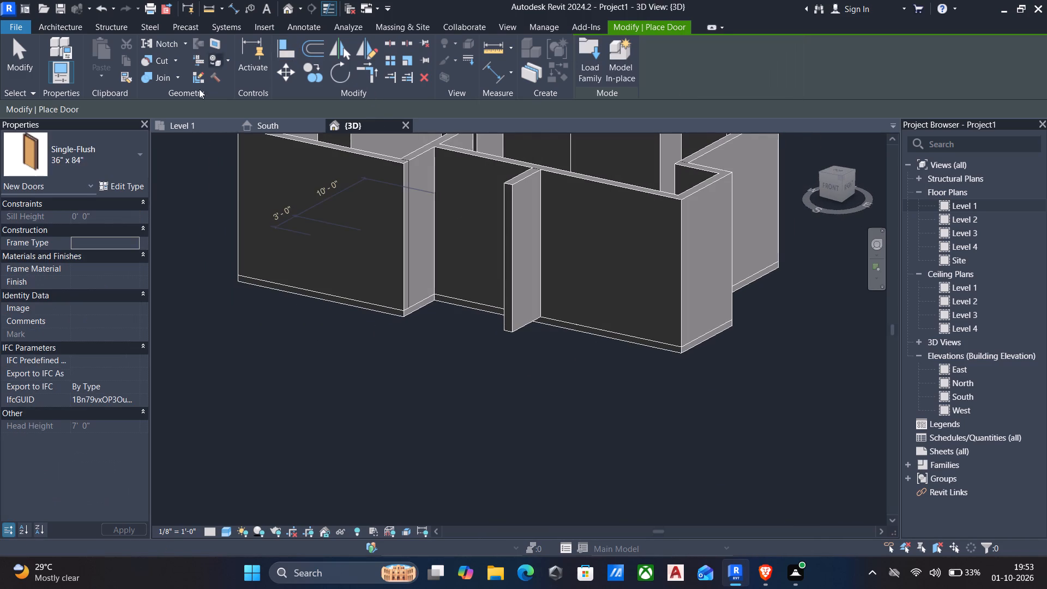
click(118, 185)
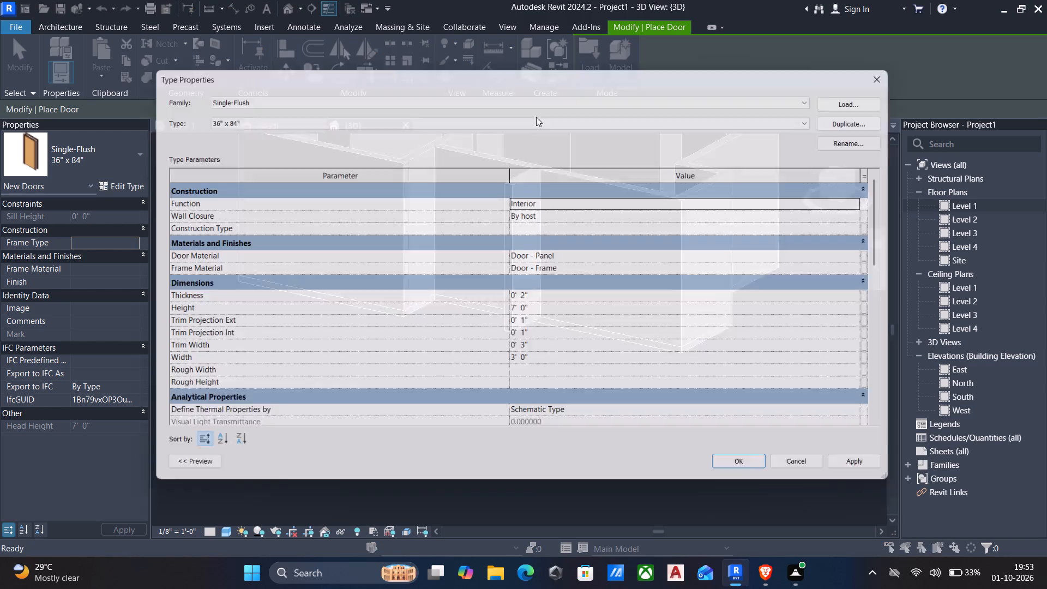
click(892, 70)
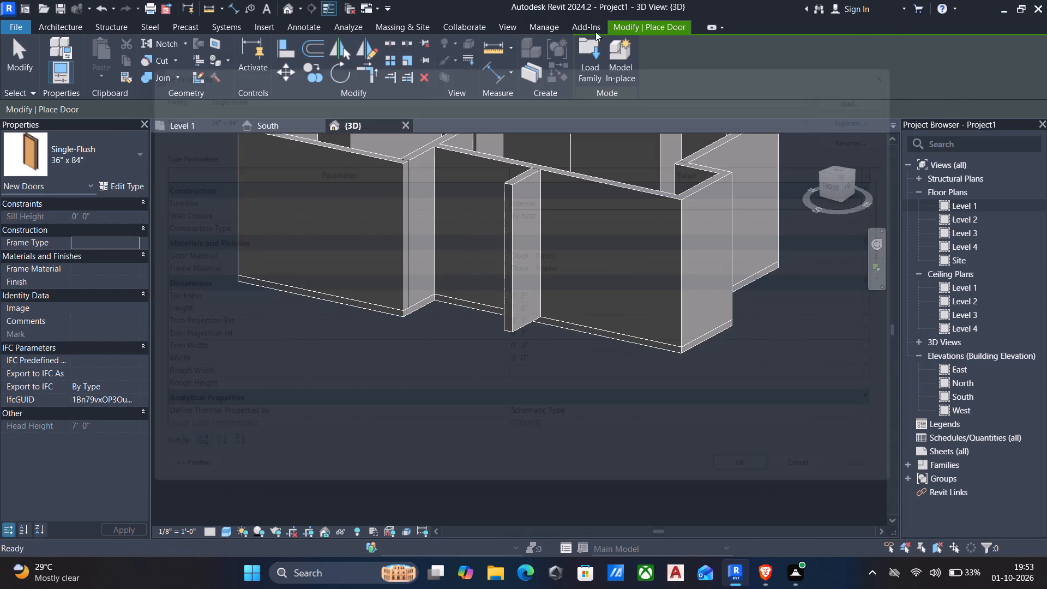
click(586, 51)
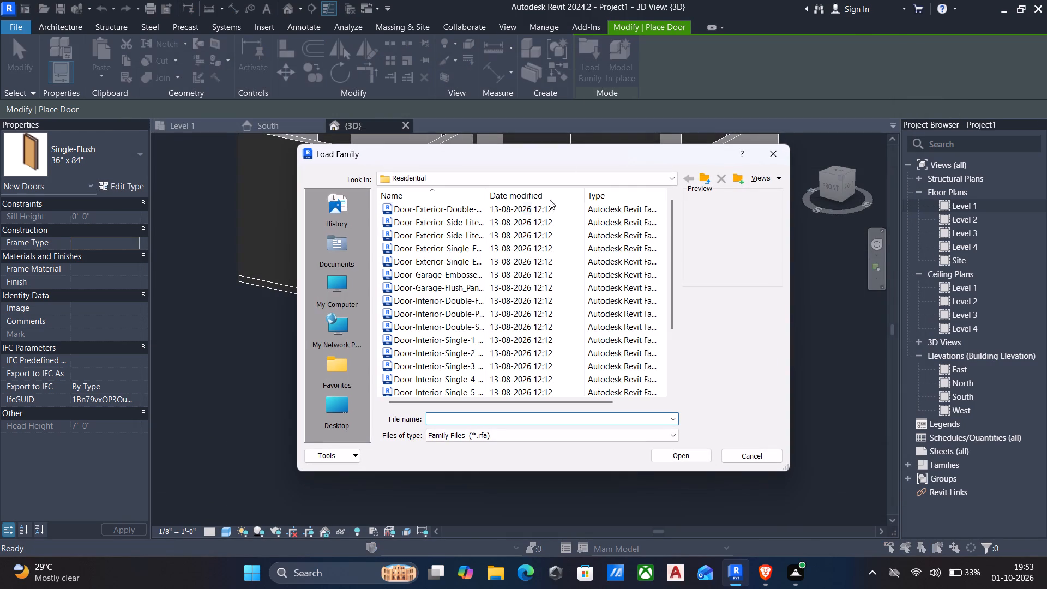
click(556, 211)
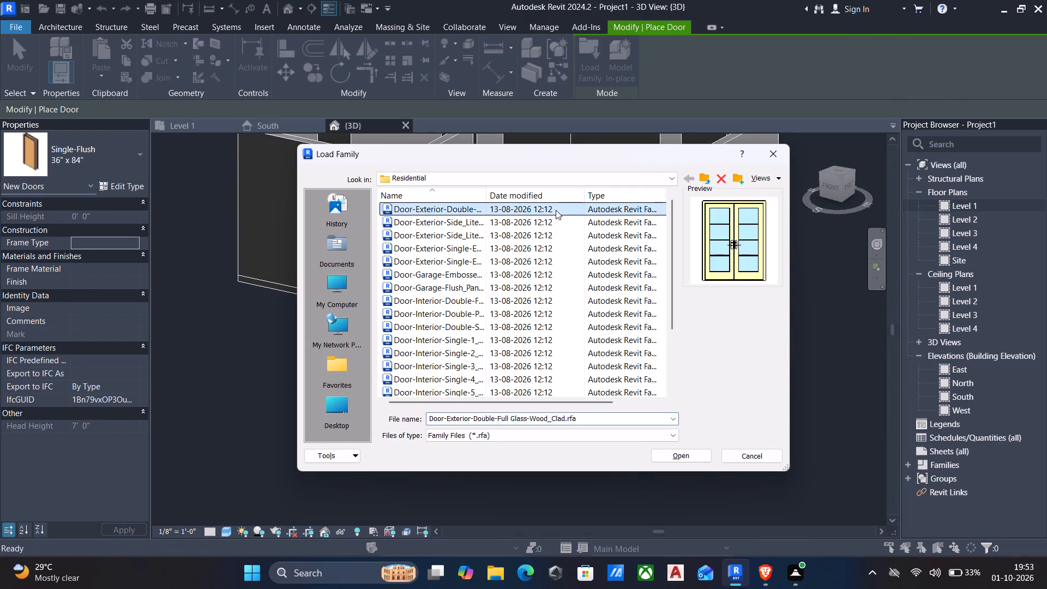
key(Down)
key(Down)
key(Down)
key(Down)
key(Down)
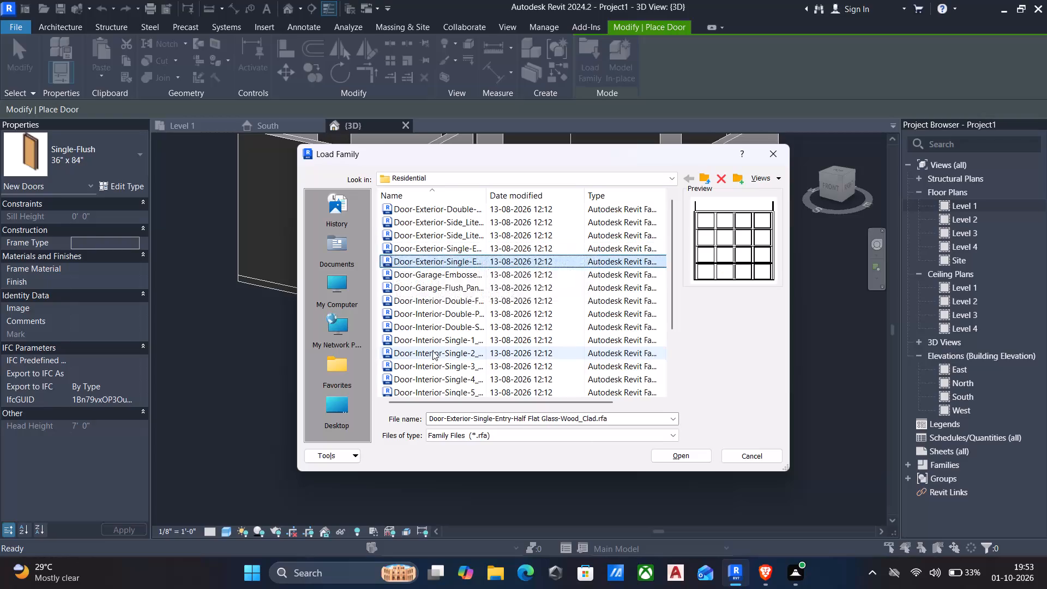
key(Down)
key(Down)
key(Down)
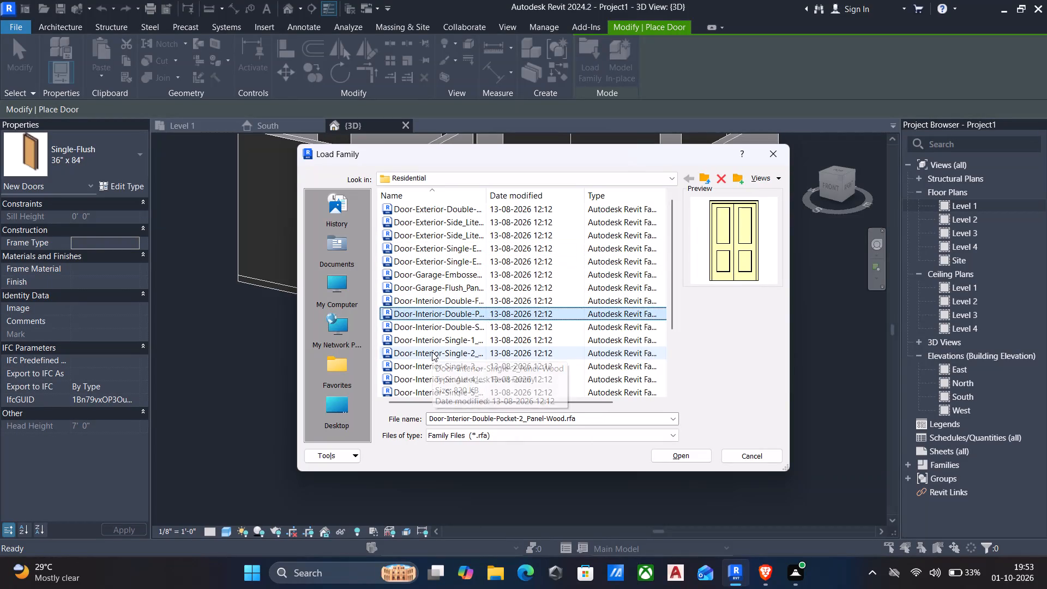
key(Down)
key(Down)
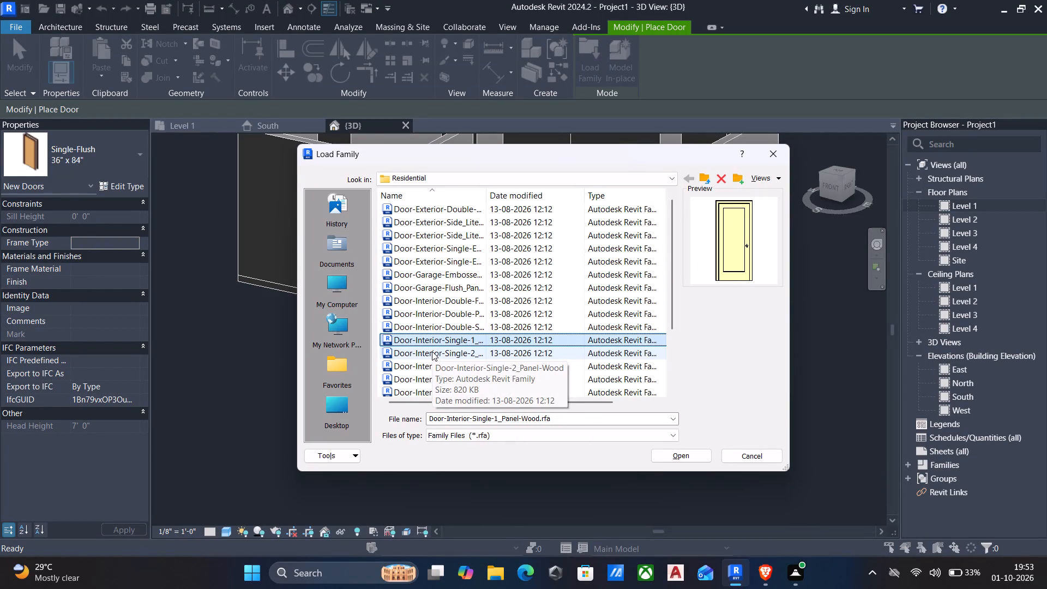
key(Down)
key(Down)
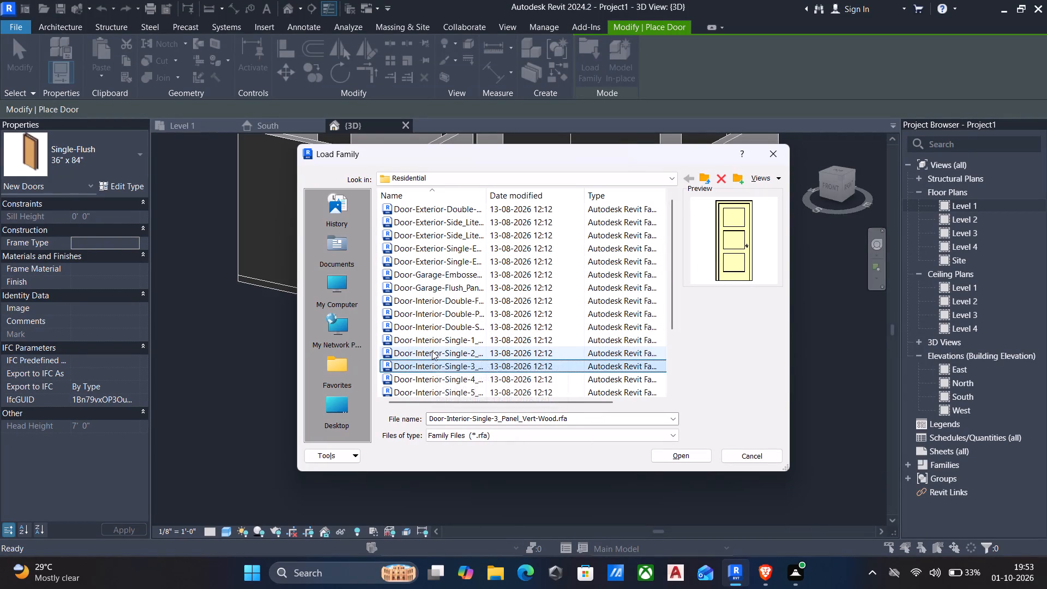
key(Down)
key(Down)
key(Down)
key(Up)
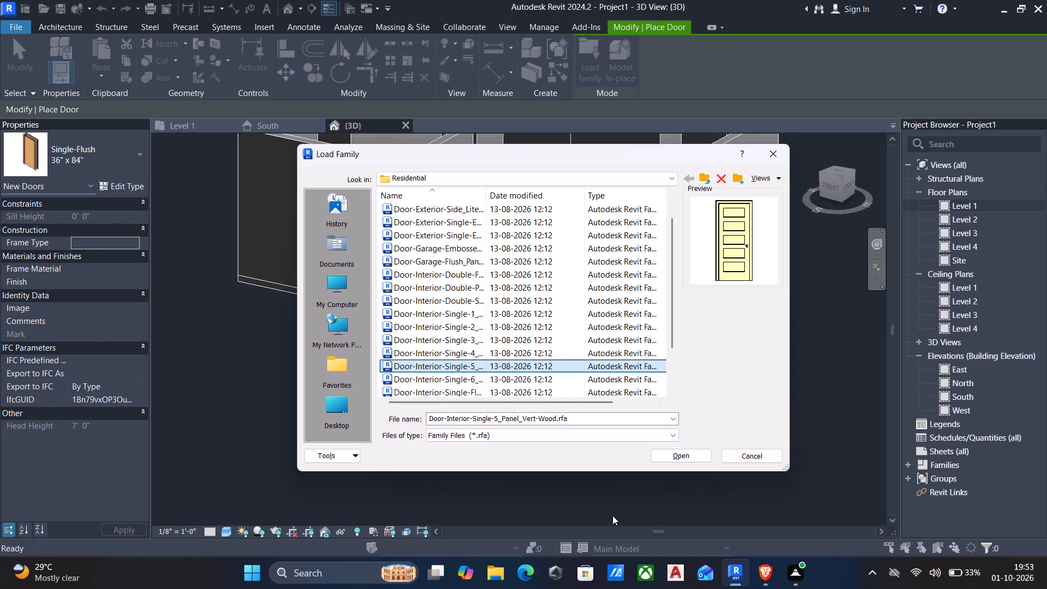
click(674, 454)
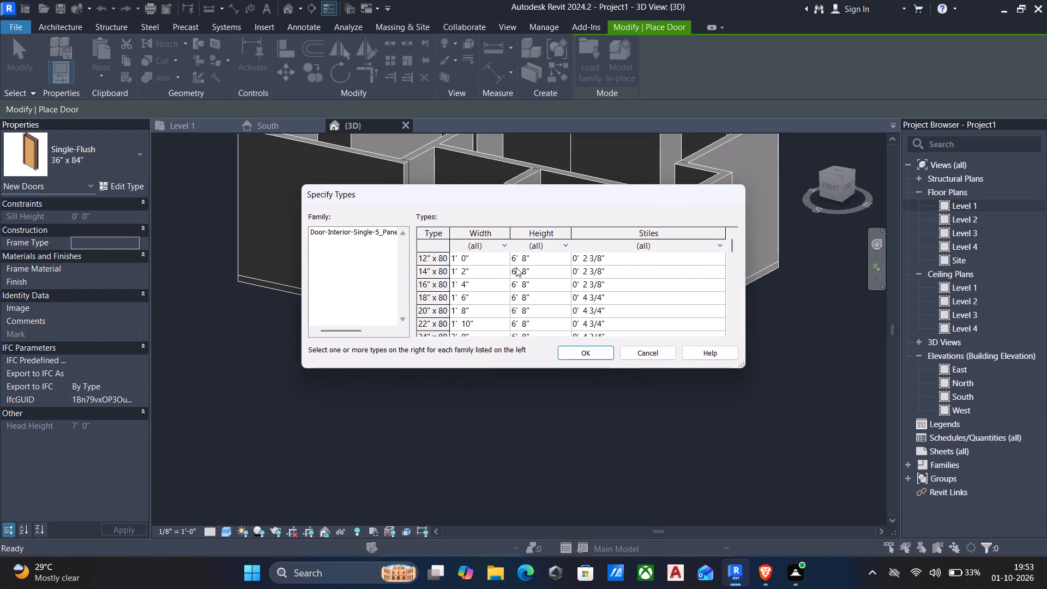
Choose the 36" x 84" type of the five-panel door family for loading.
scroll(505, 281, down, 7)
click(525, 312)
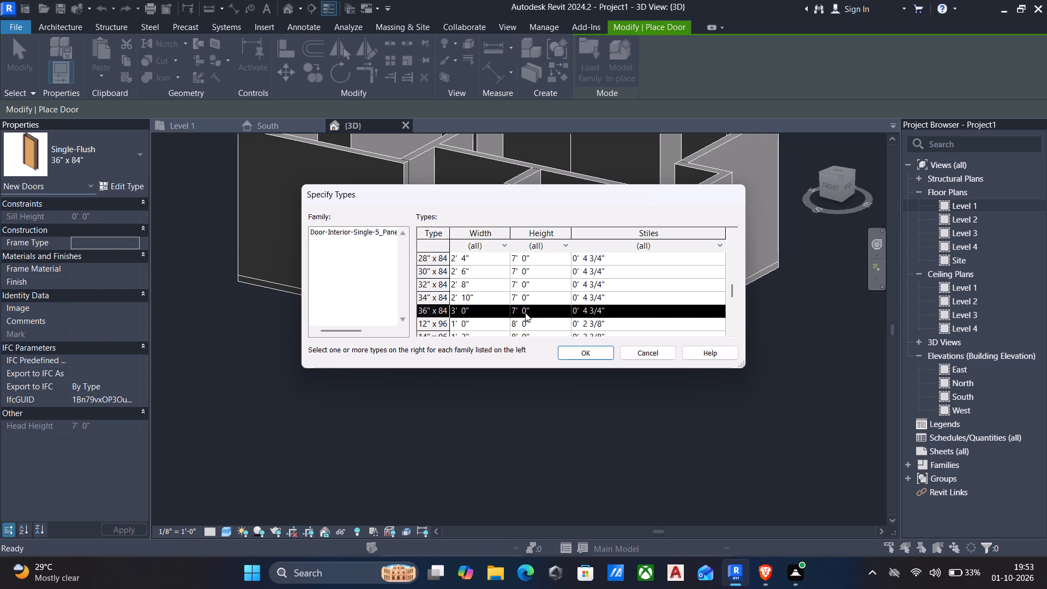
click(580, 349)
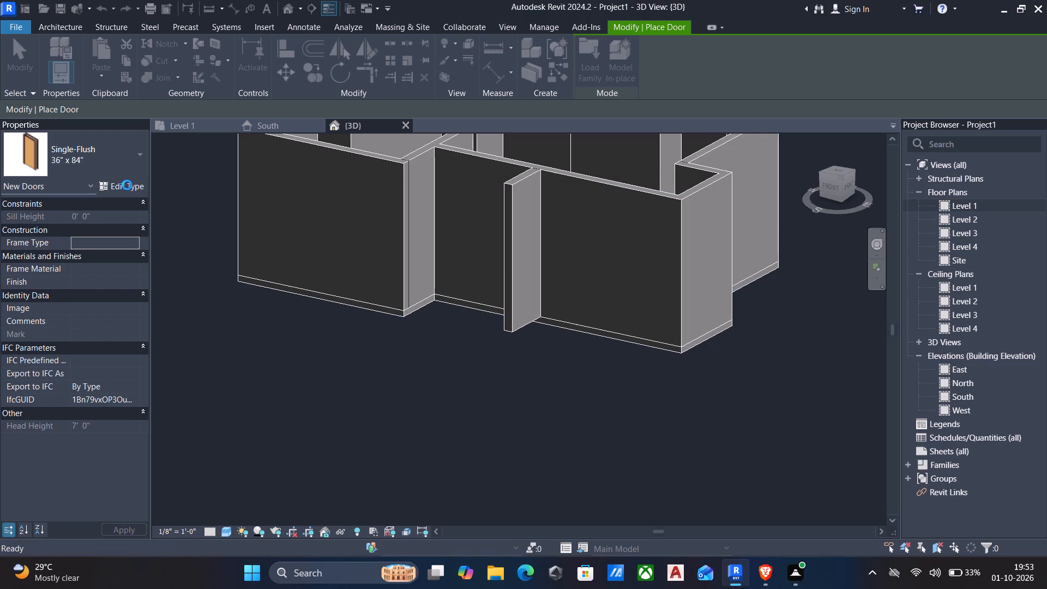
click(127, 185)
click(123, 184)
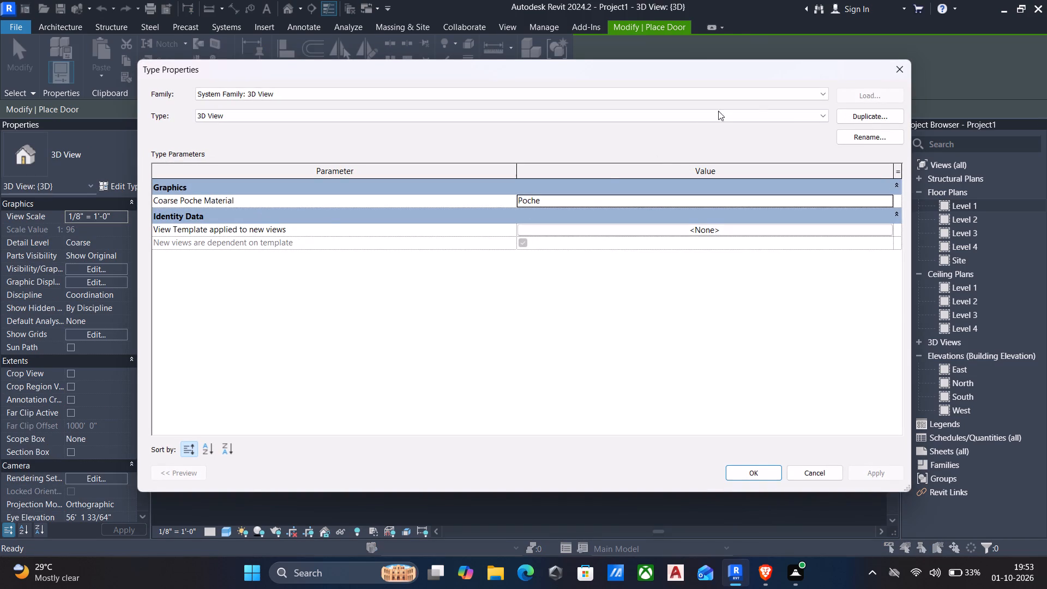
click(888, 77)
Restart door placement and duplicate the five-panel door's 36" x 84" type under the name 3'6" x 7'.
key(d)
key(r)
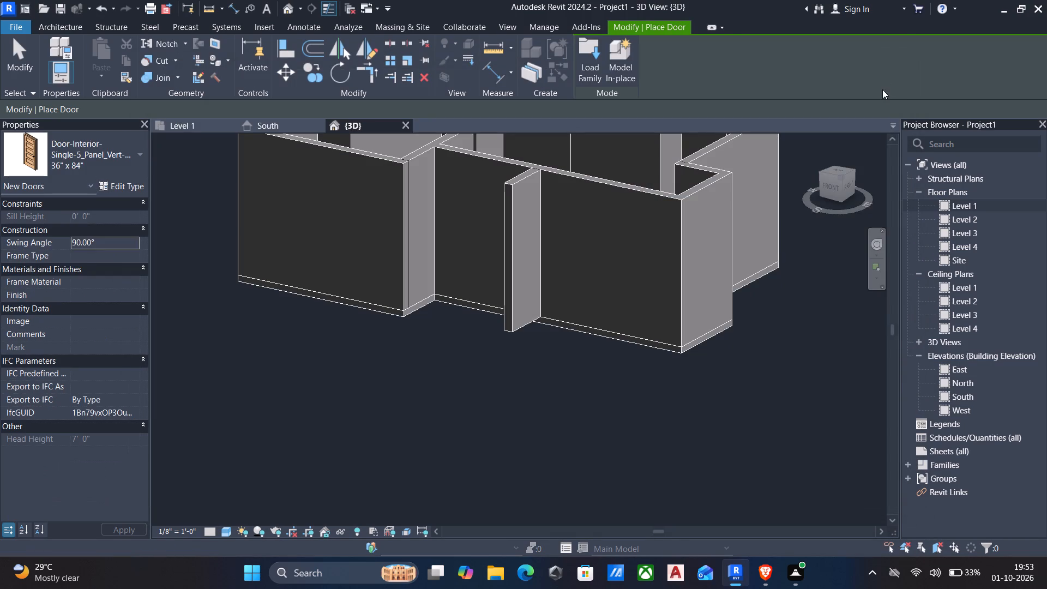
click(131, 188)
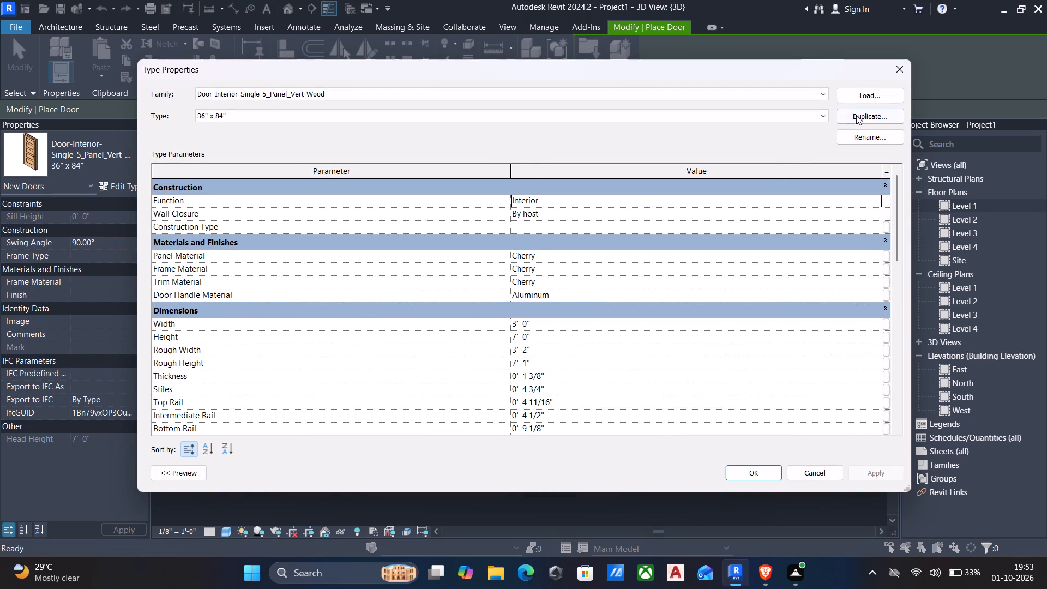
click(858, 115)
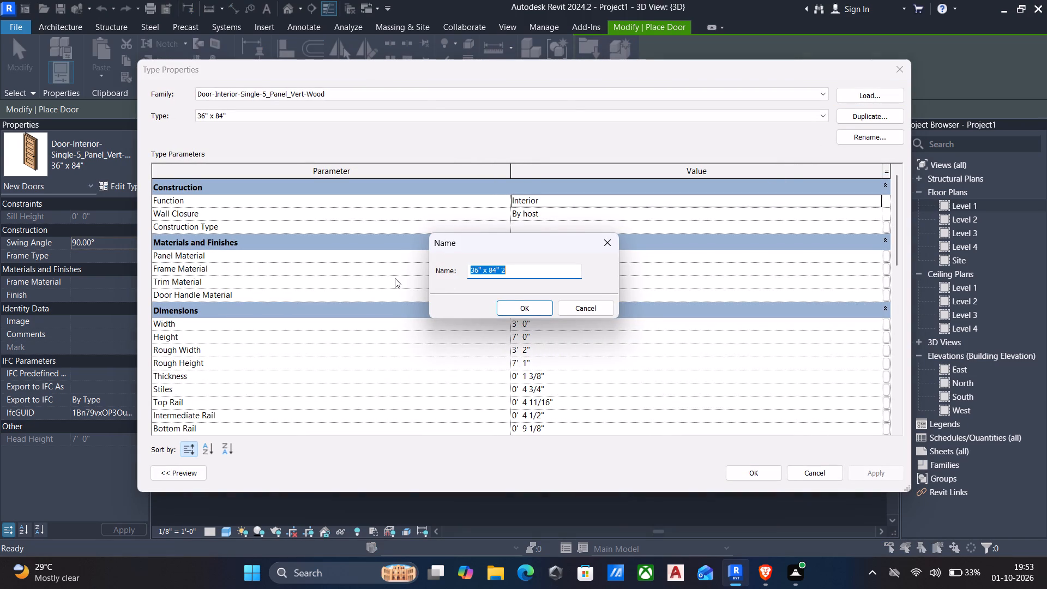
key(BackSpace)
key(3)
text('6")
key(space)
text(x)
key(space)
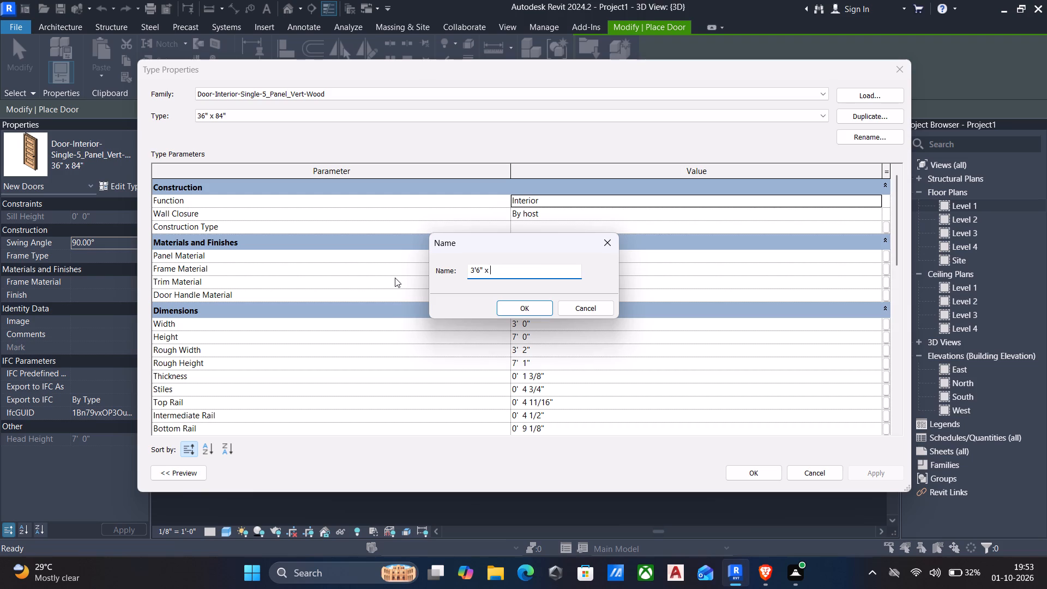
key(7)
key(apostrophe)
click(519, 306)
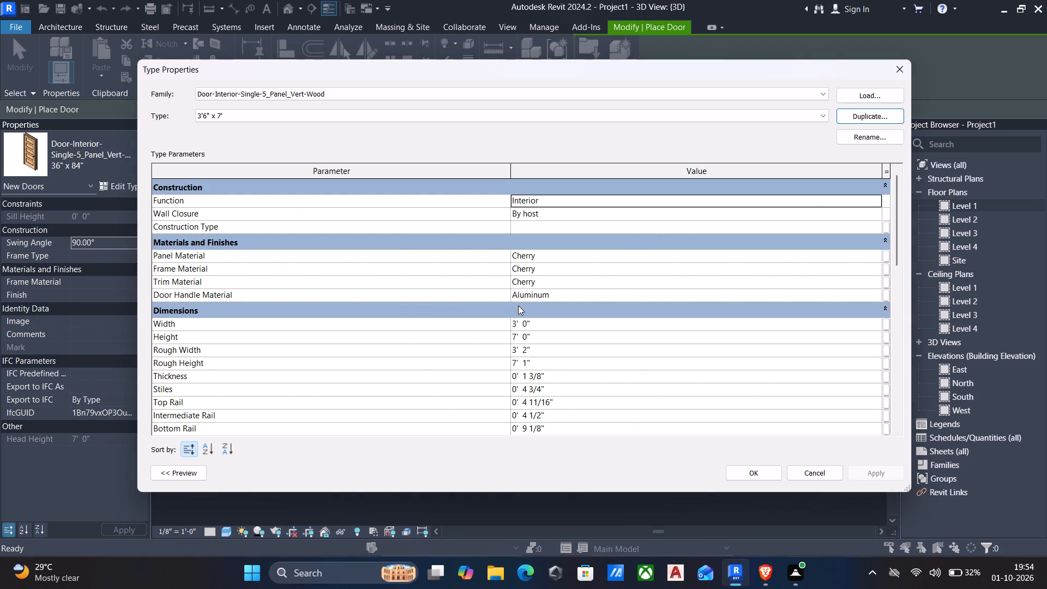
Create a new material for the door type's Panel Material and name it DOOR 1.
click(878, 257)
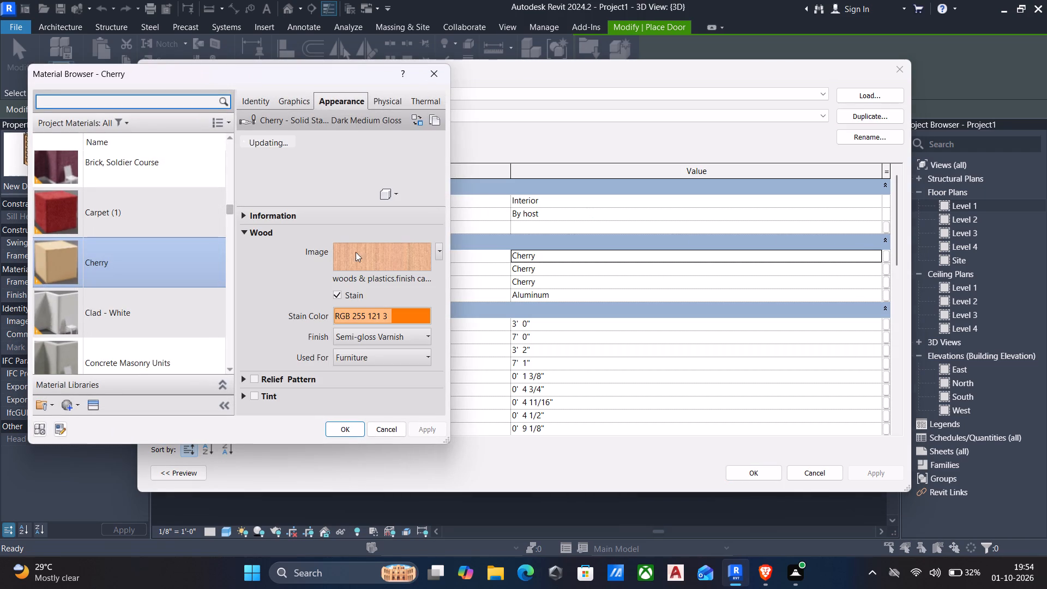
click(71, 402)
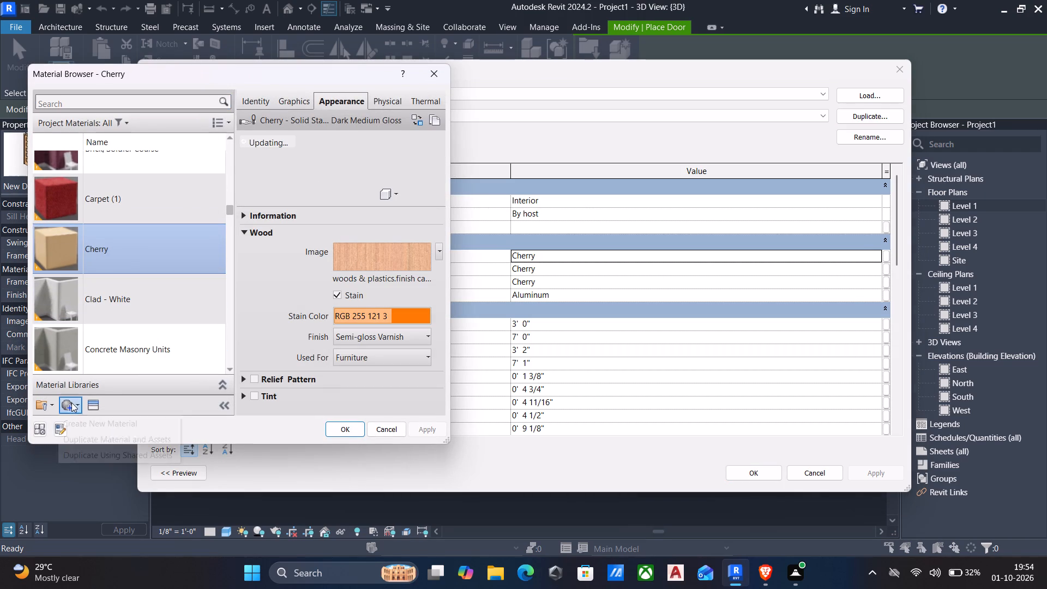
click(73, 423)
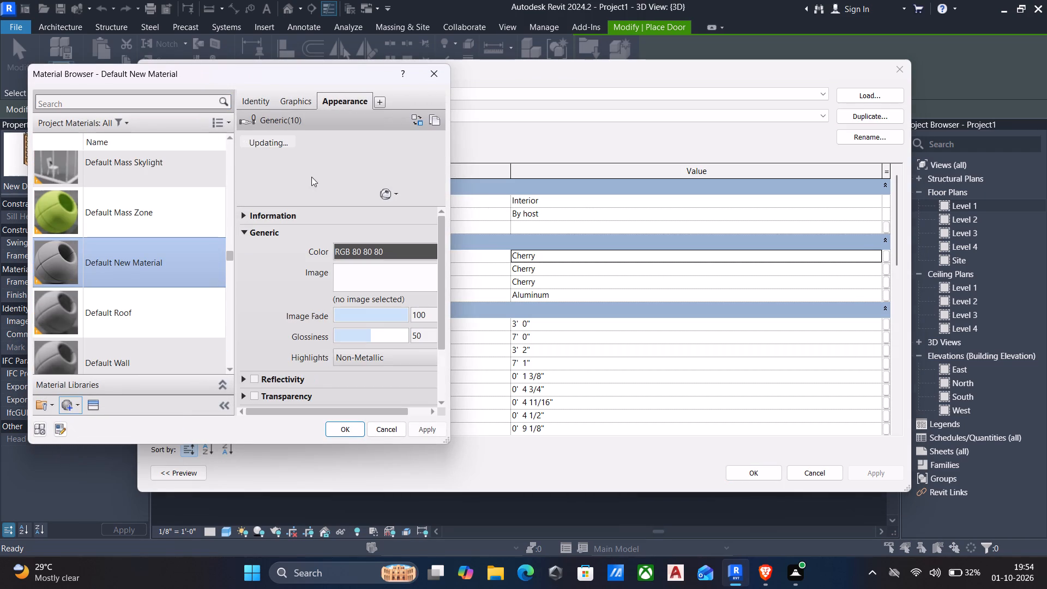
click(253, 103)
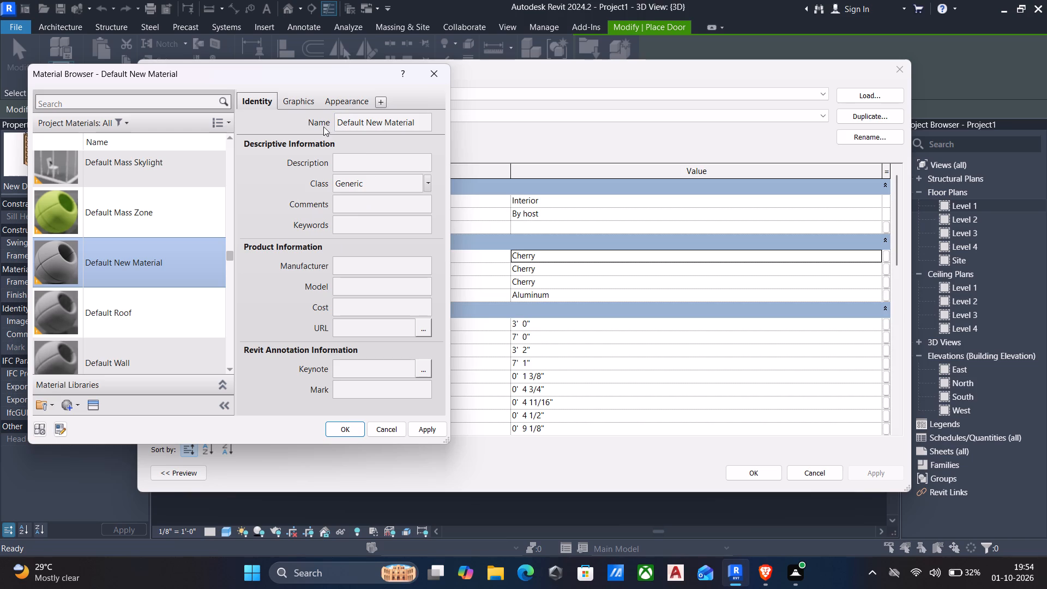
click(369, 160)
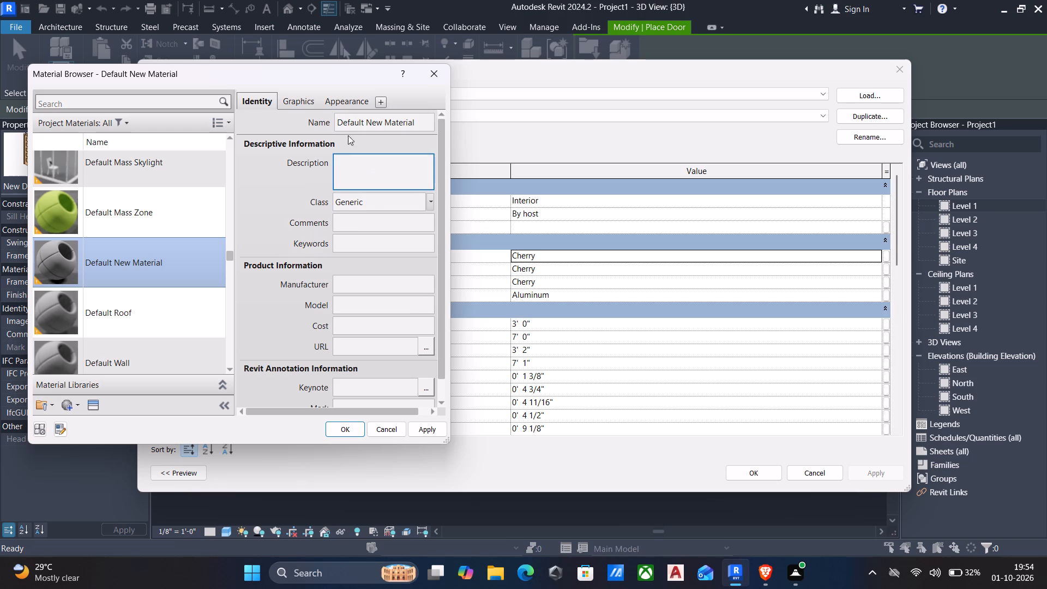
click(428, 124)
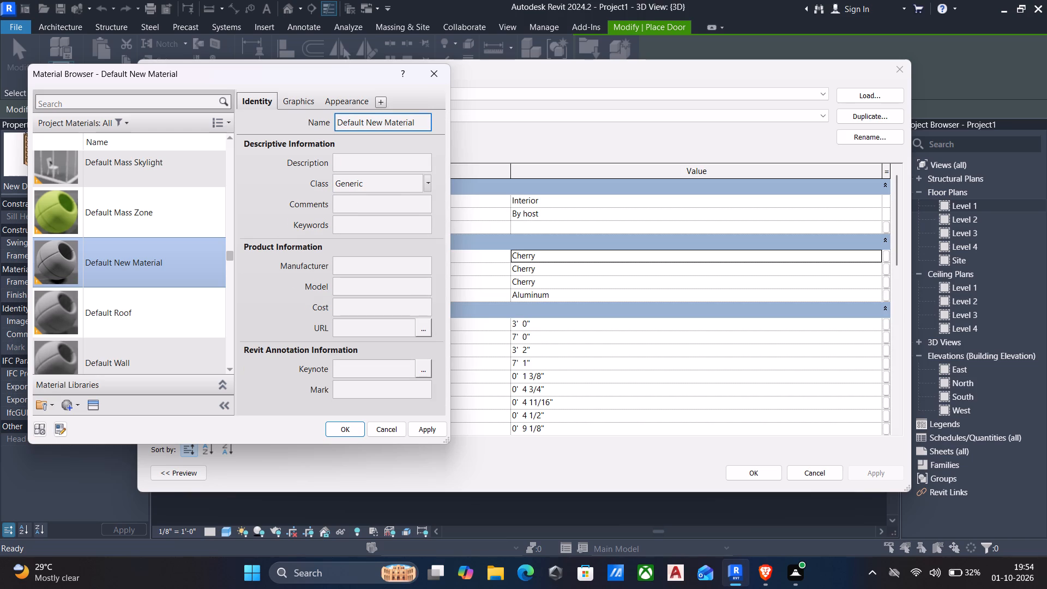
click(415, 122)
drag(415, 122, 243, 117)
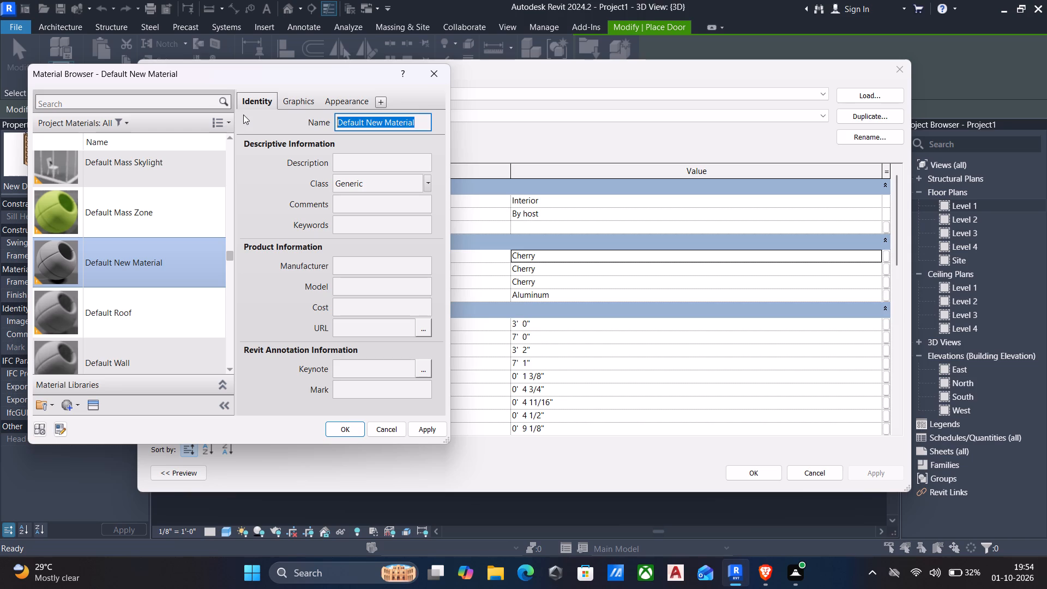
key(BackSpace)
text(DOOR)
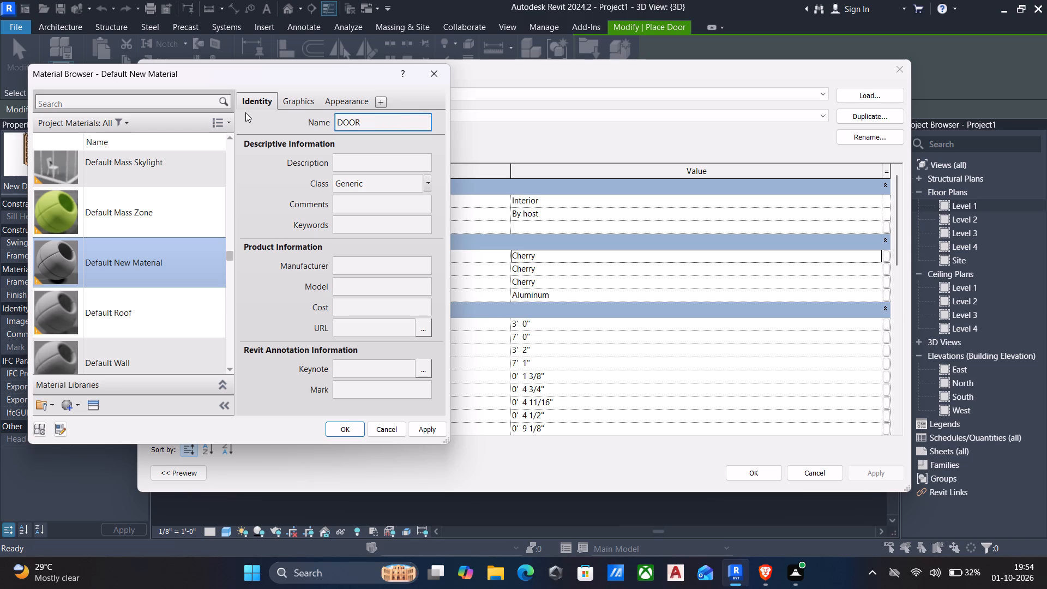
key(space)
key(1)
click(428, 427)
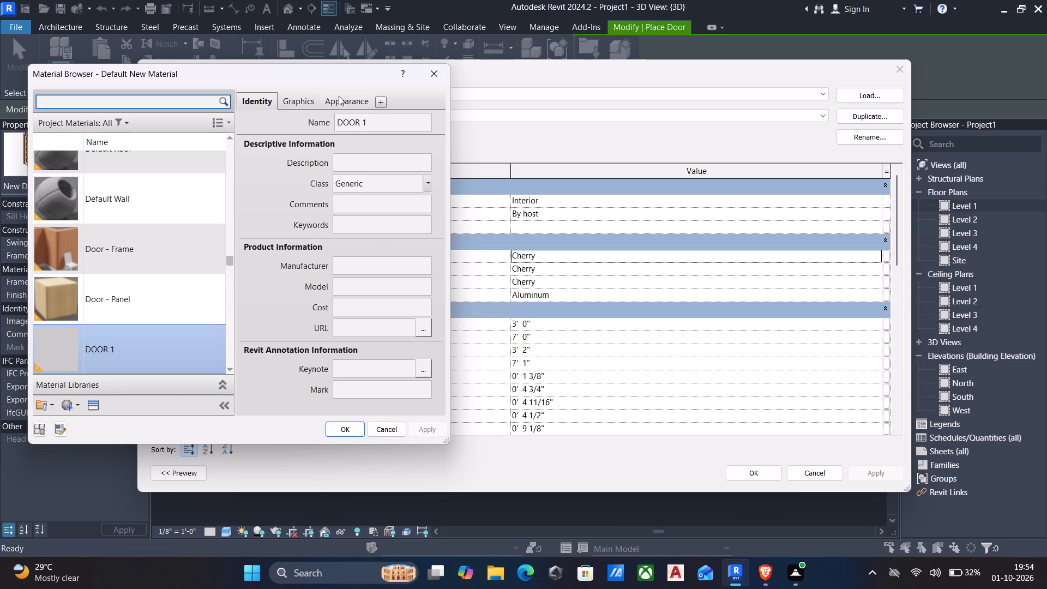
Apply the image door.jpeg from the AUTOCAD PLANS FUJI downloads folder to DOOR 1's appearance and assign the material to the door panel.
click(340, 97)
click(368, 276)
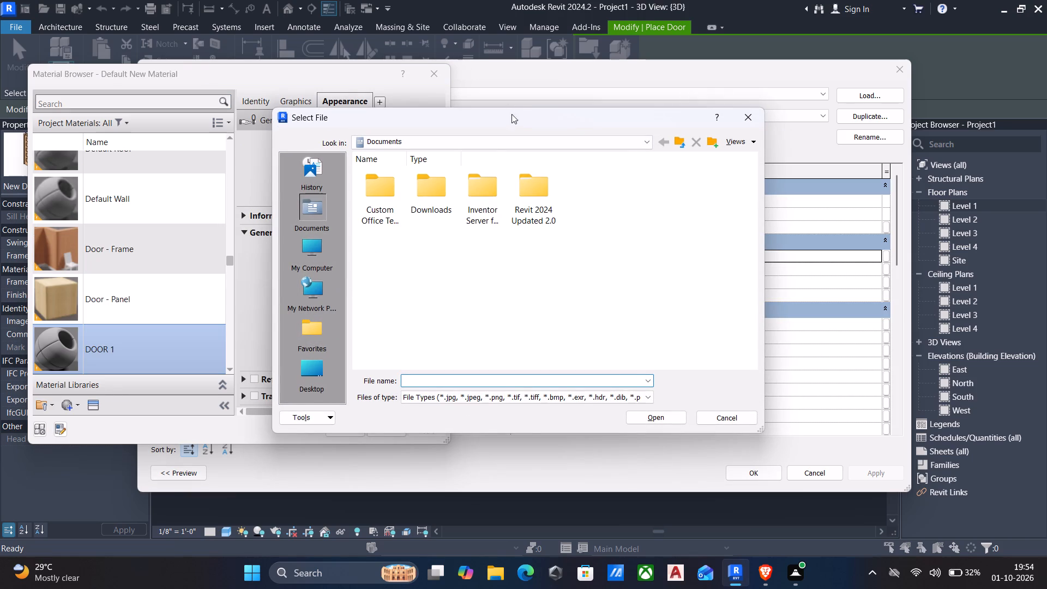
click(488, 147)
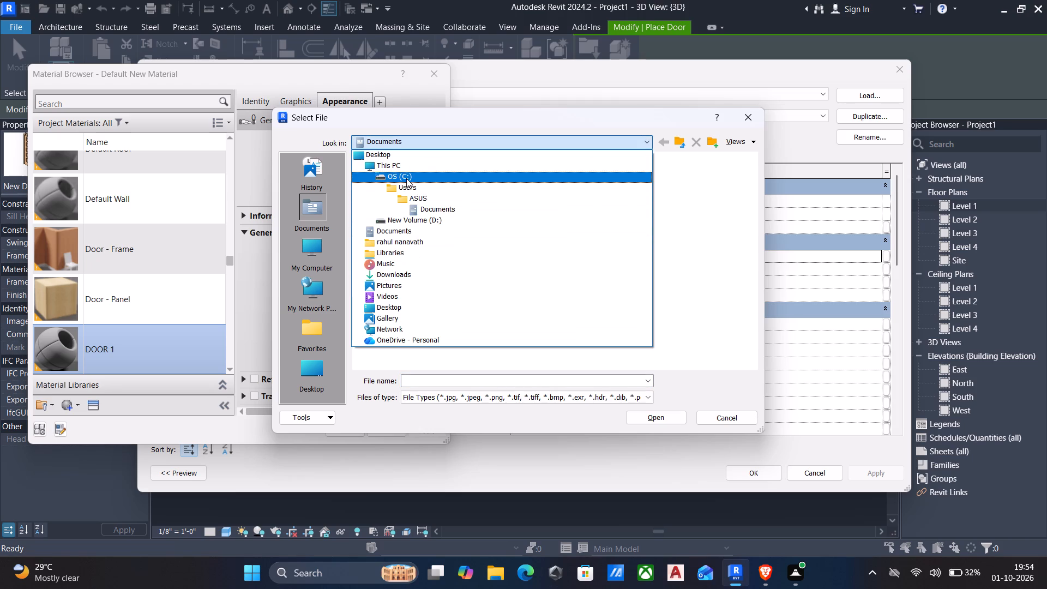
click(406, 178)
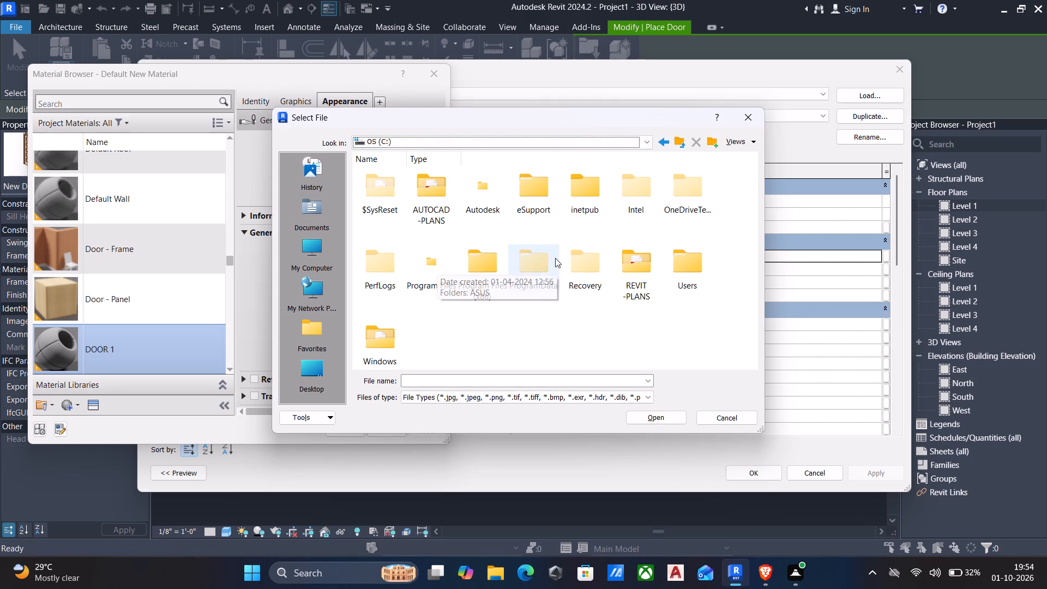
double_click(679, 266)
double_click(379, 195)
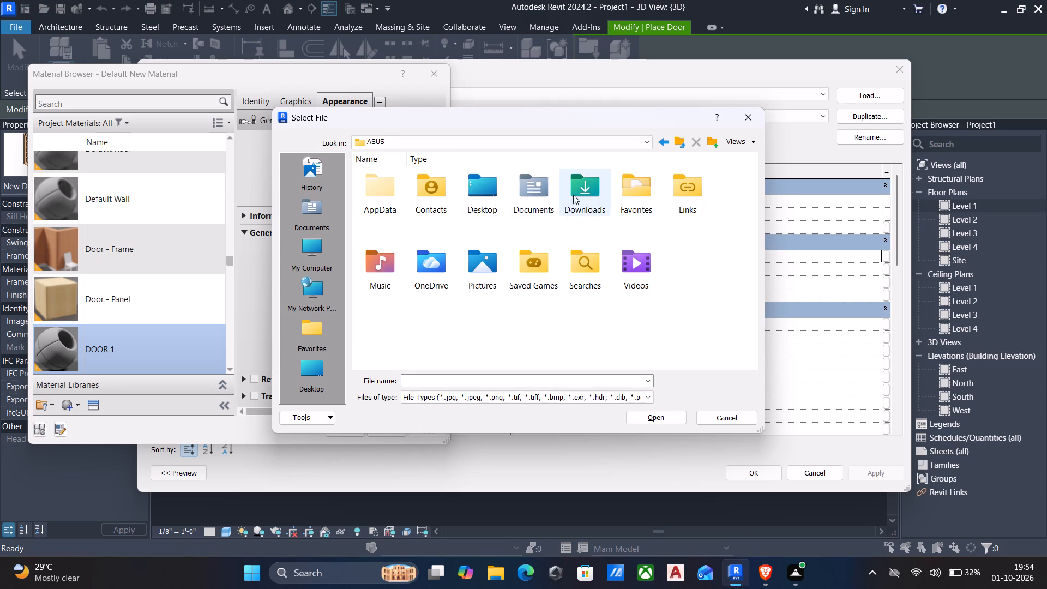
double_click(579, 195)
click(369, 196)
double_click(369, 196)
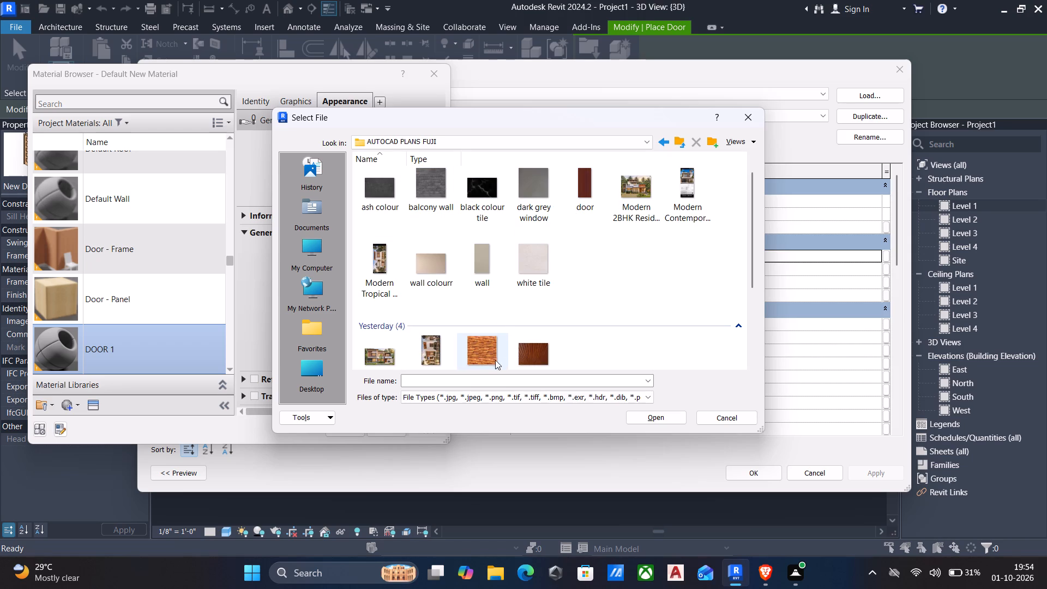
click(583, 185)
click(633, 411)
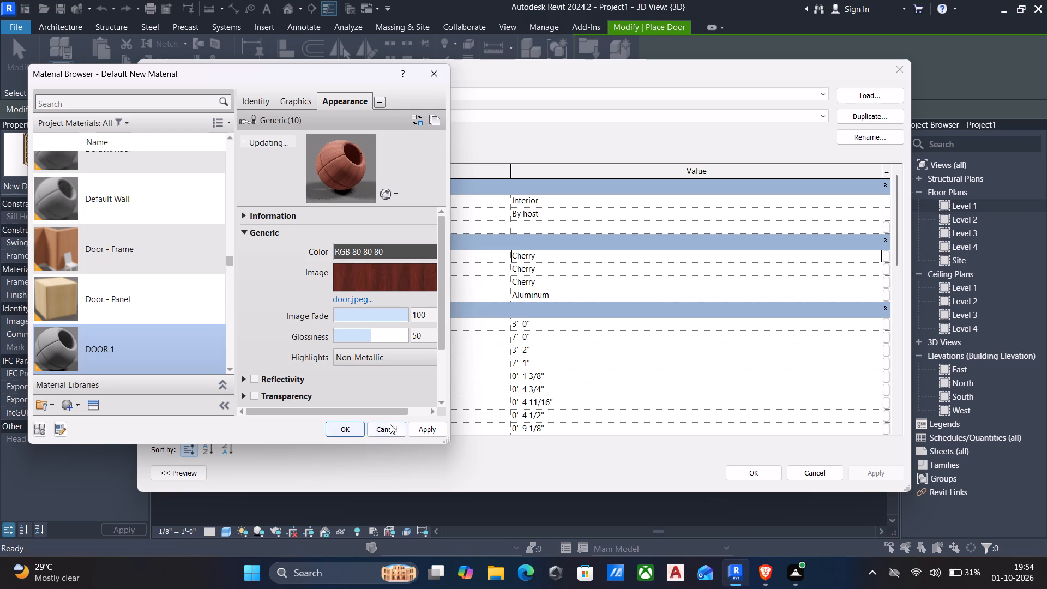
click(426, 429)
click(352, 429)
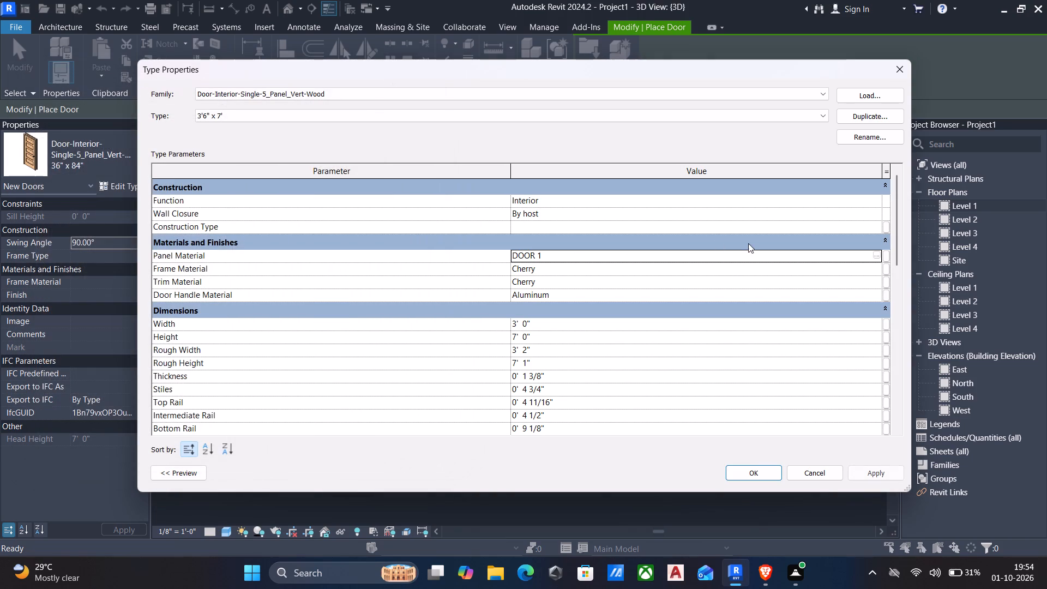
Set the 3'6" x 7' door type's Frame Material to DOOR 1, finding it with the search term DOOR.
click(872, 271)
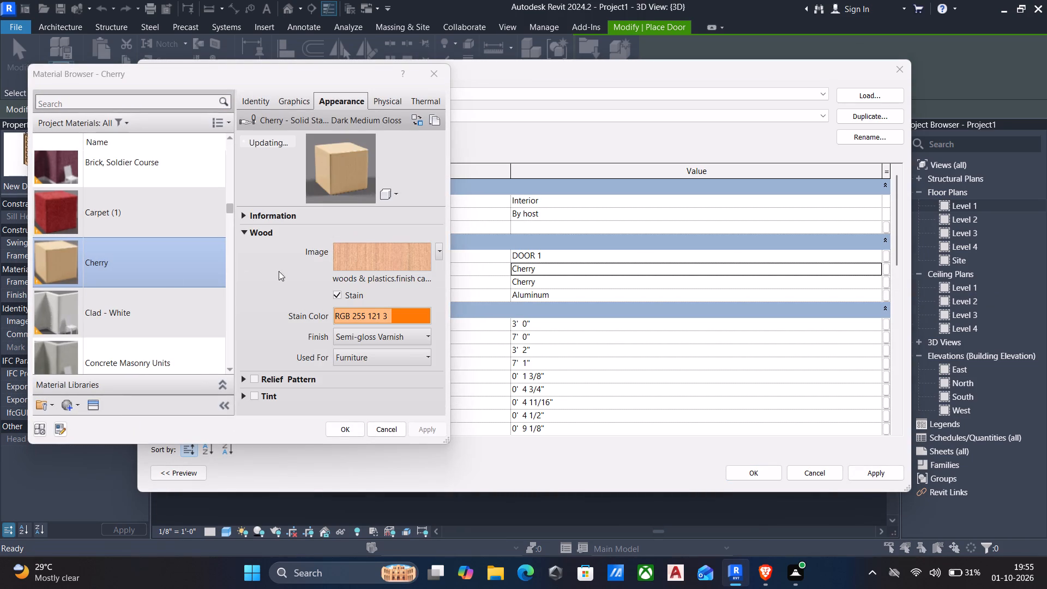
scroll(158, 285, up, 12)
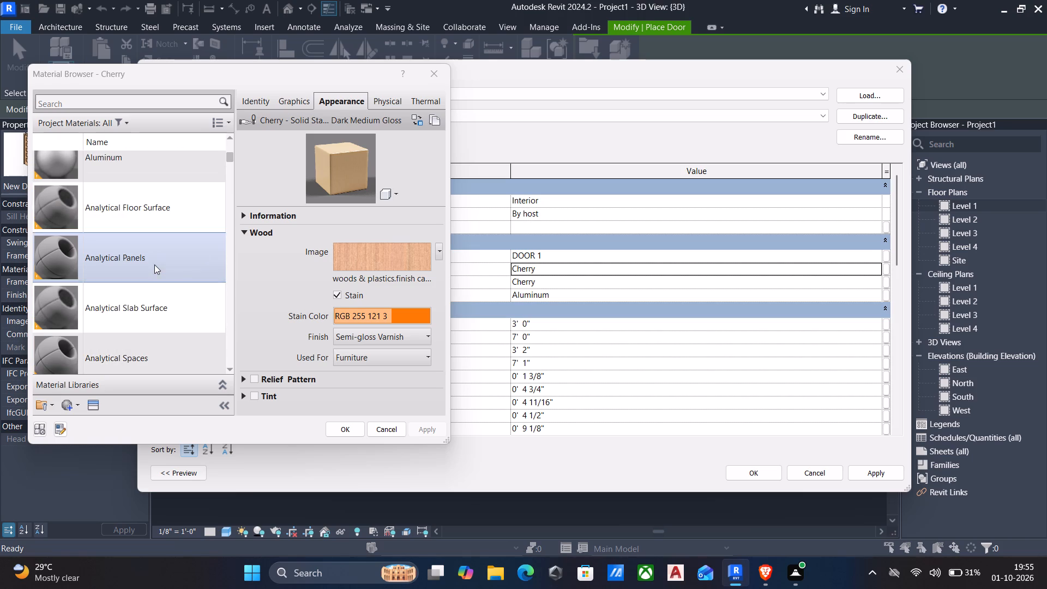
click(83, 105)
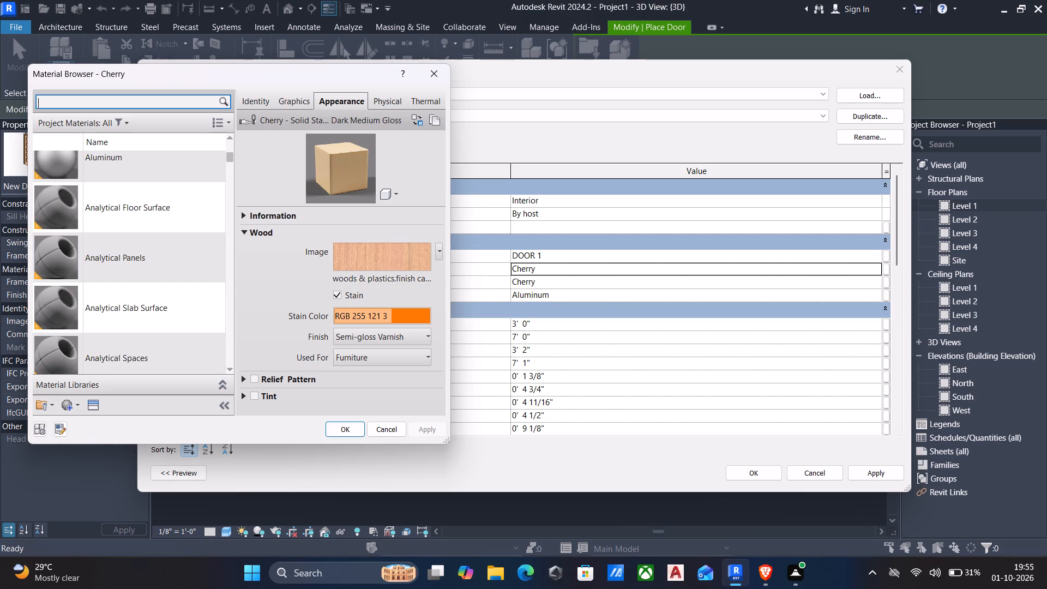
key(d)
text(OOR)
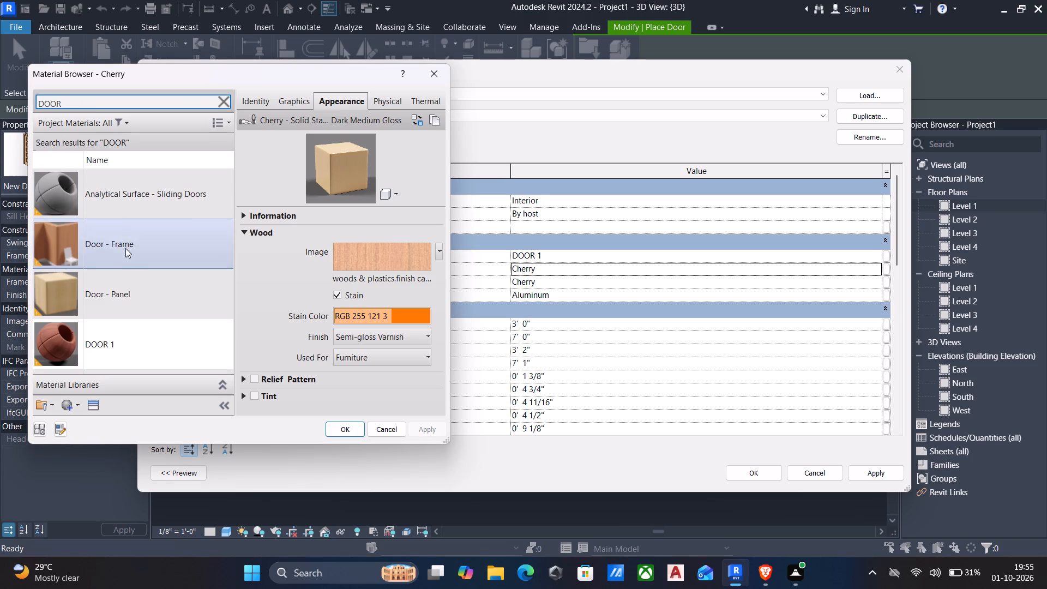
click(110, 338)
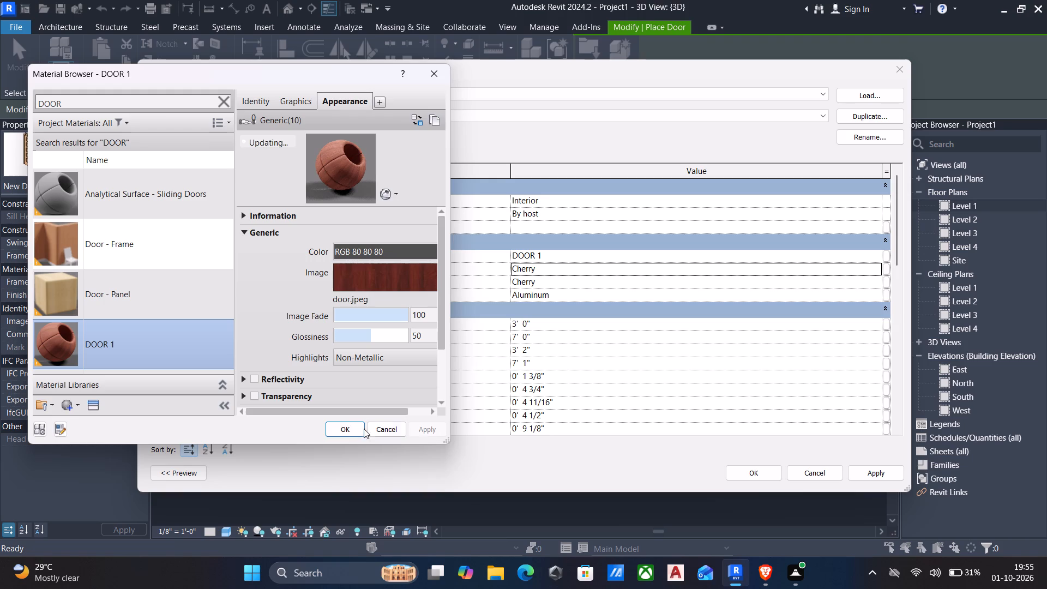
click(349, 430)
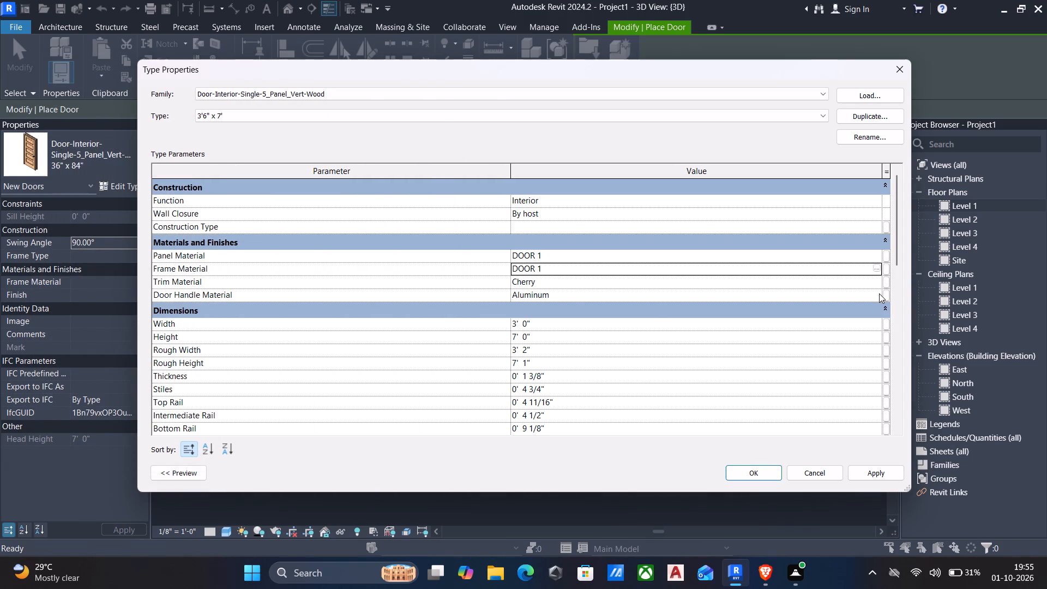
Set the door type's Trim Material to DOOR 1 and apply the type properties.
click(878, 293)
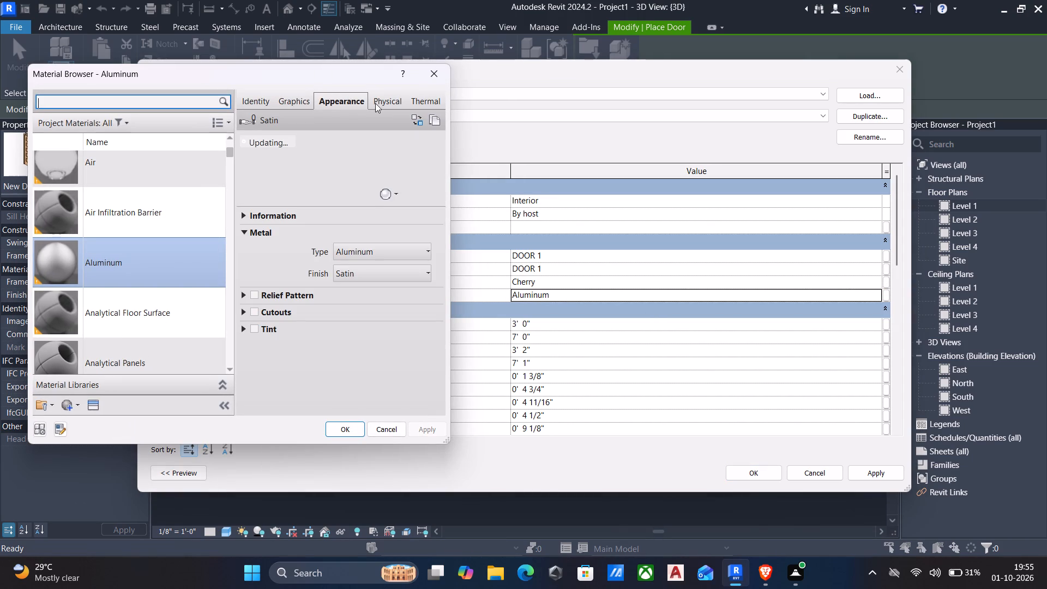
click(444, 75)
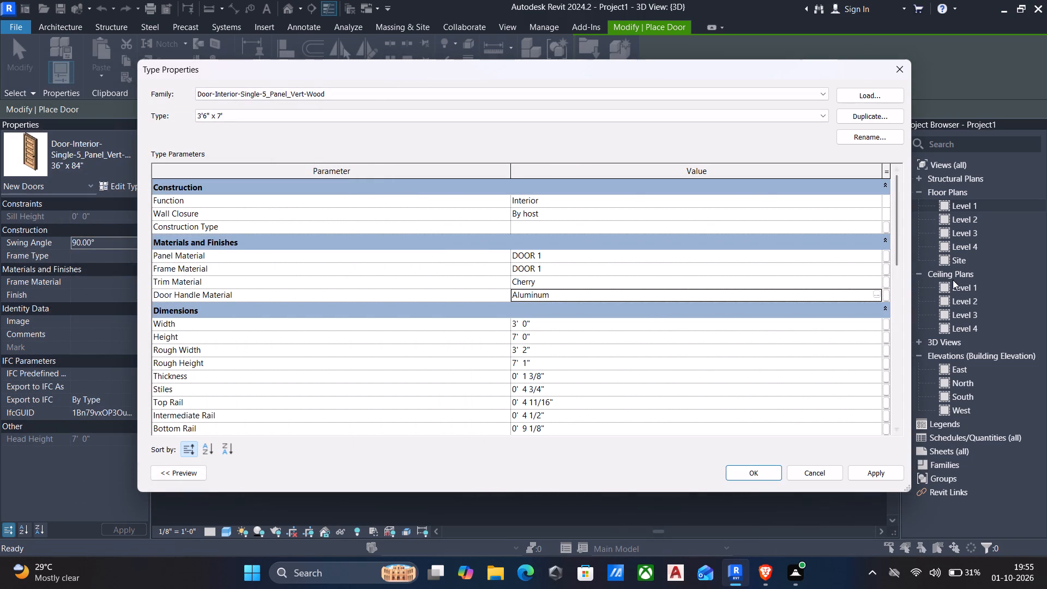
click(877, 280)
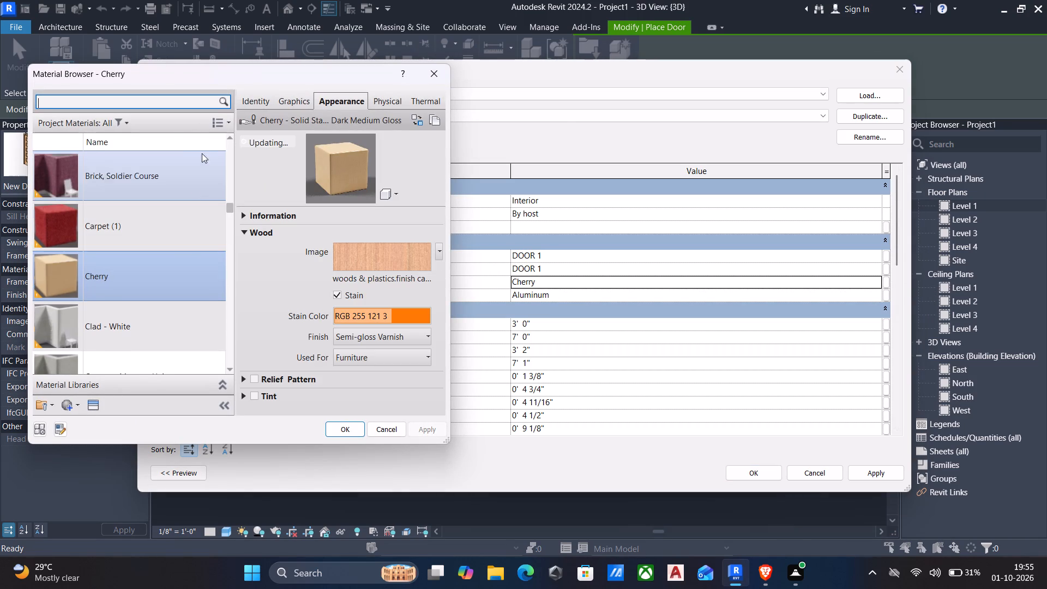
click(169, 105)
key(d)
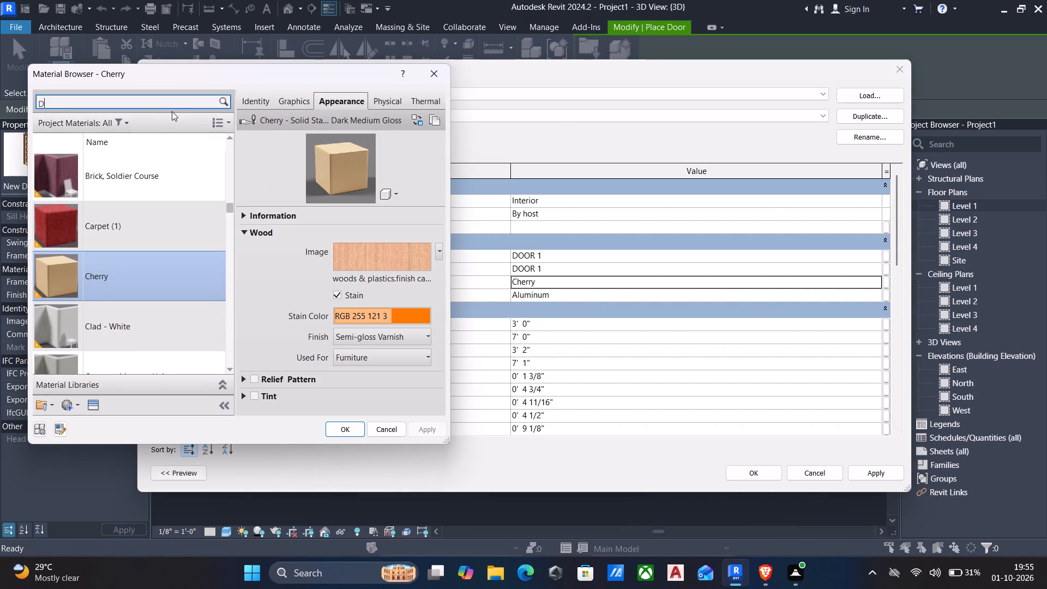
key(o)
key(o)
key(r)
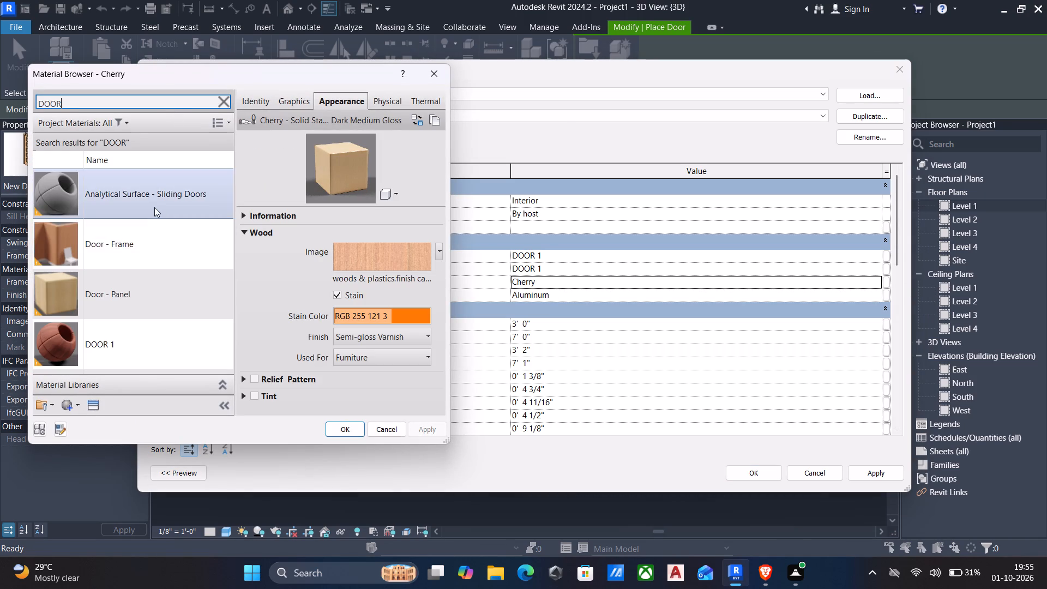
scroll(153, 304, down, 5)
click(147, 341)
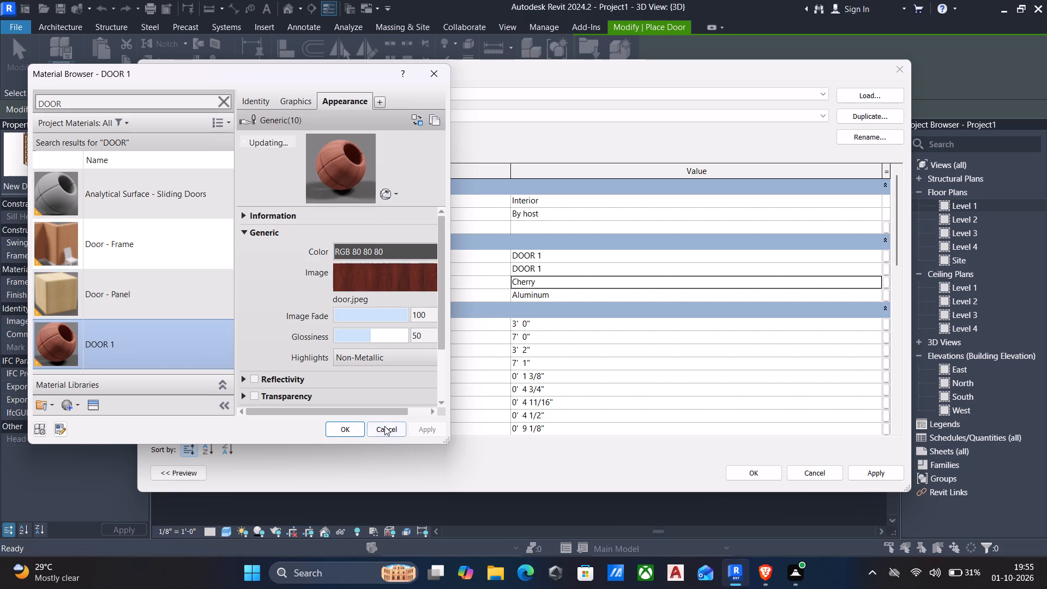
click(344, 429)
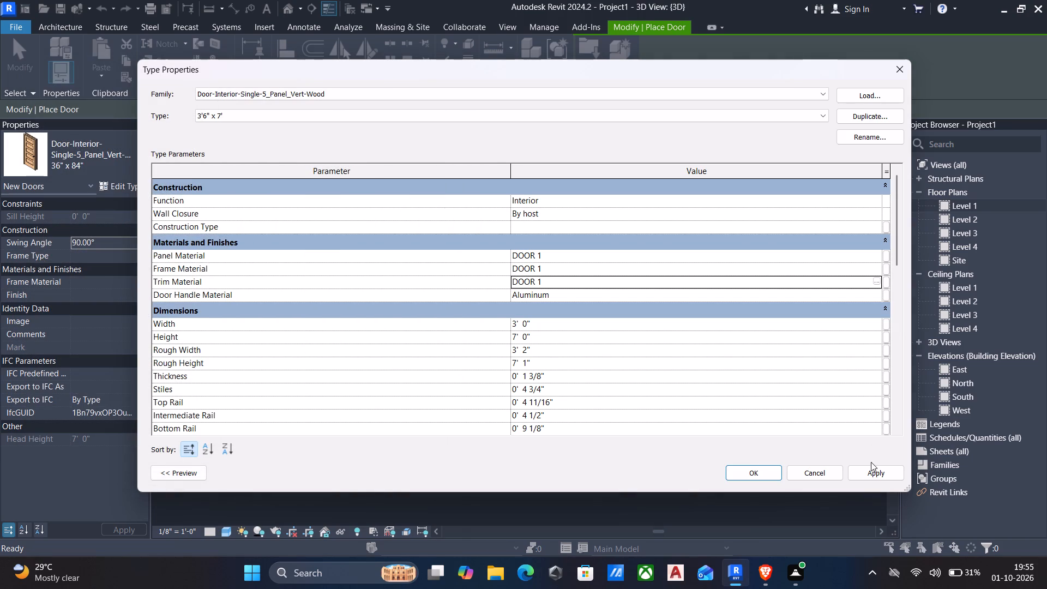
click(869, 470)
click(741, 474)
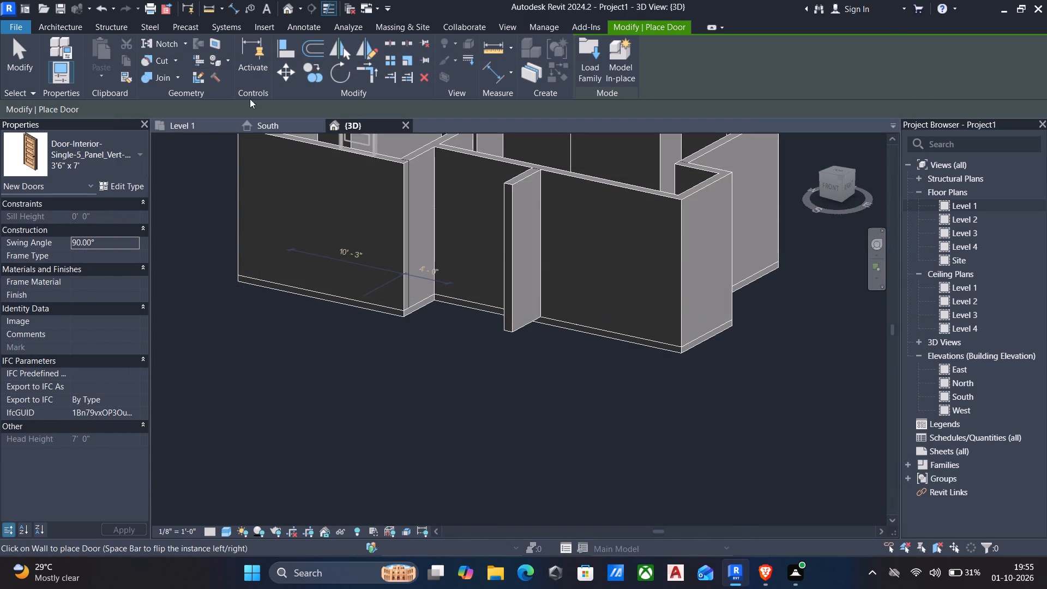
In the Level 1 plan, place the 3'6" x 7' door in the south wall, swinging inward, about 3'-0" east of the short projecting wall.
click(202, 127)
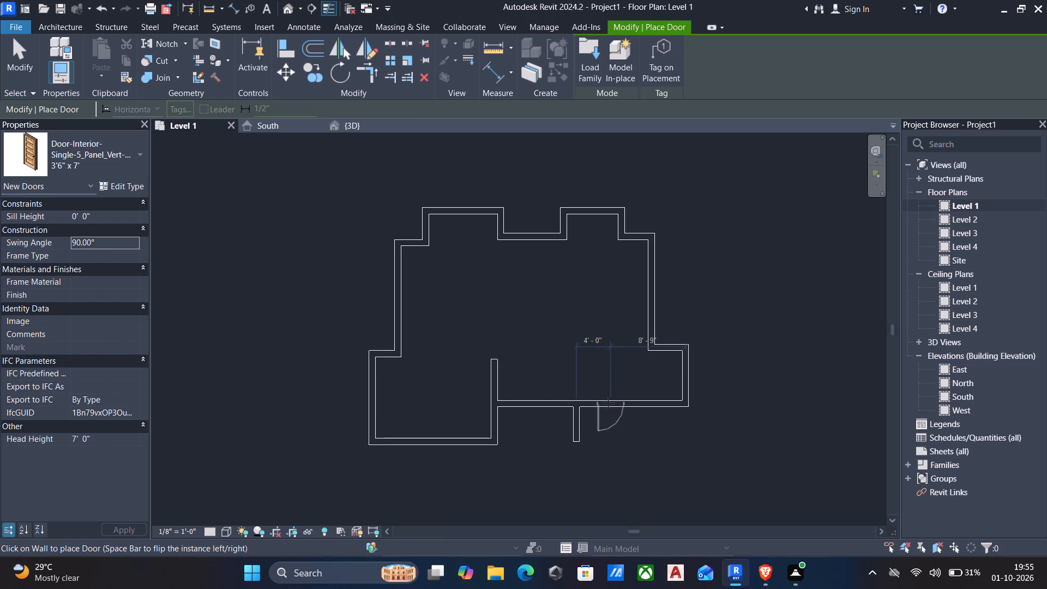
key(space)
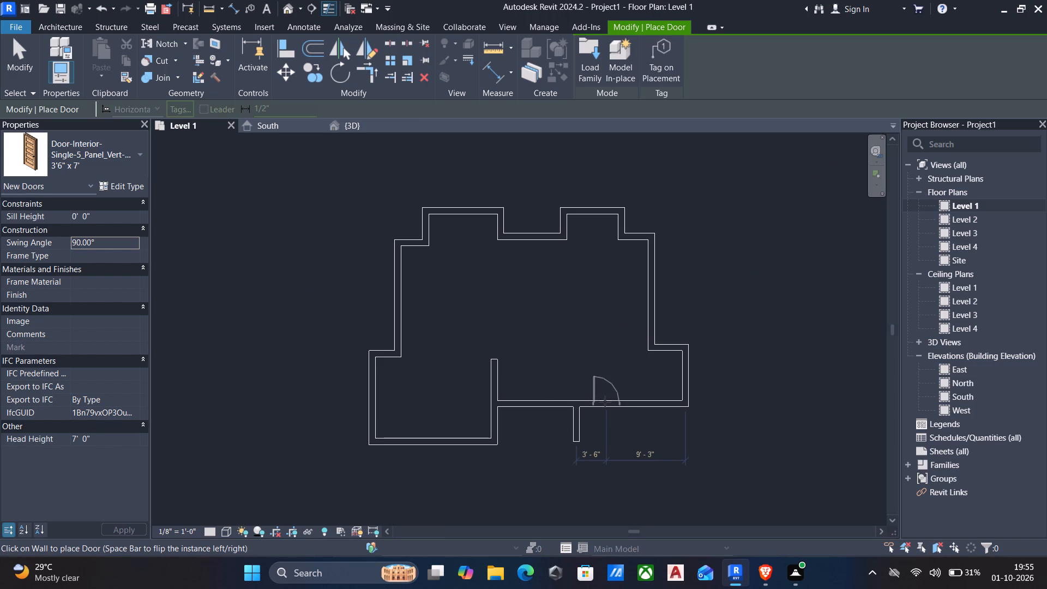
click(603, 402)
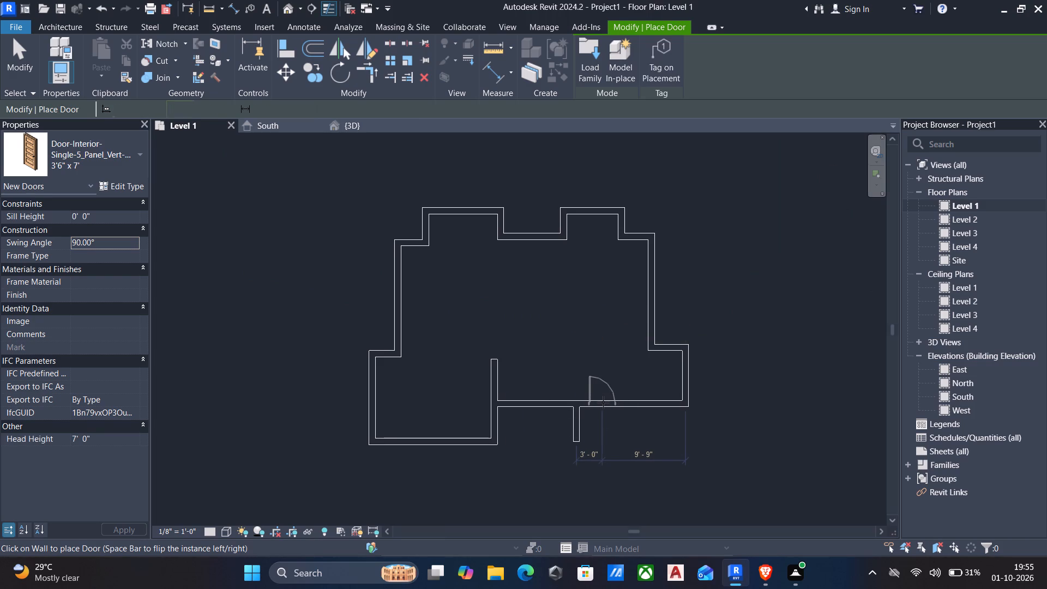
key(Escape)
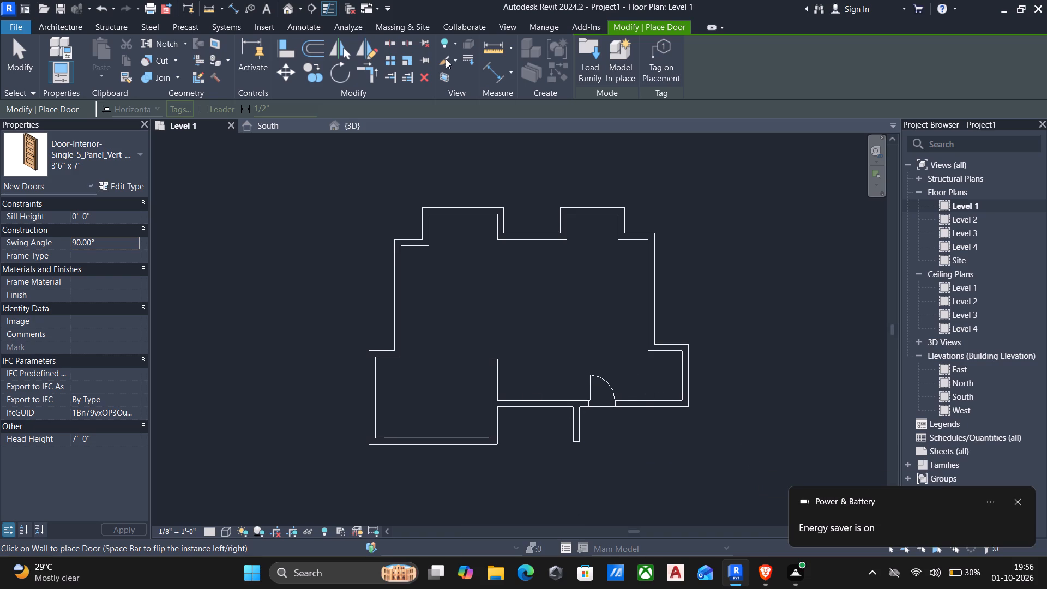
Set the 3D view's visual style to Realistic and inspect the placed door's material on the front wall.
click(287, 14)
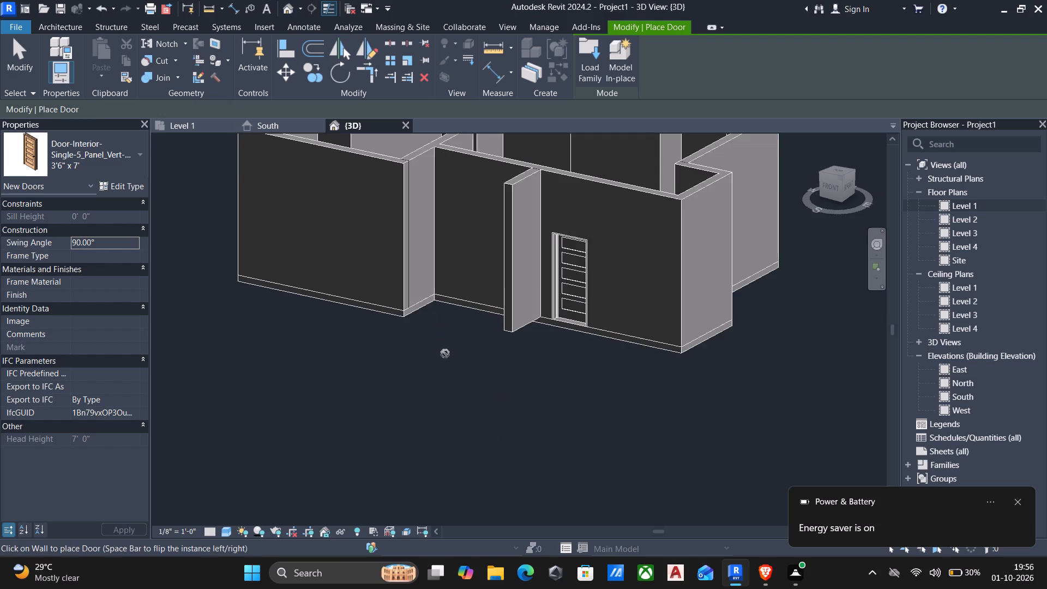
middle_drag(446, 354, 459, 350)
shift+middle_drag(459, 348, 479, 348)
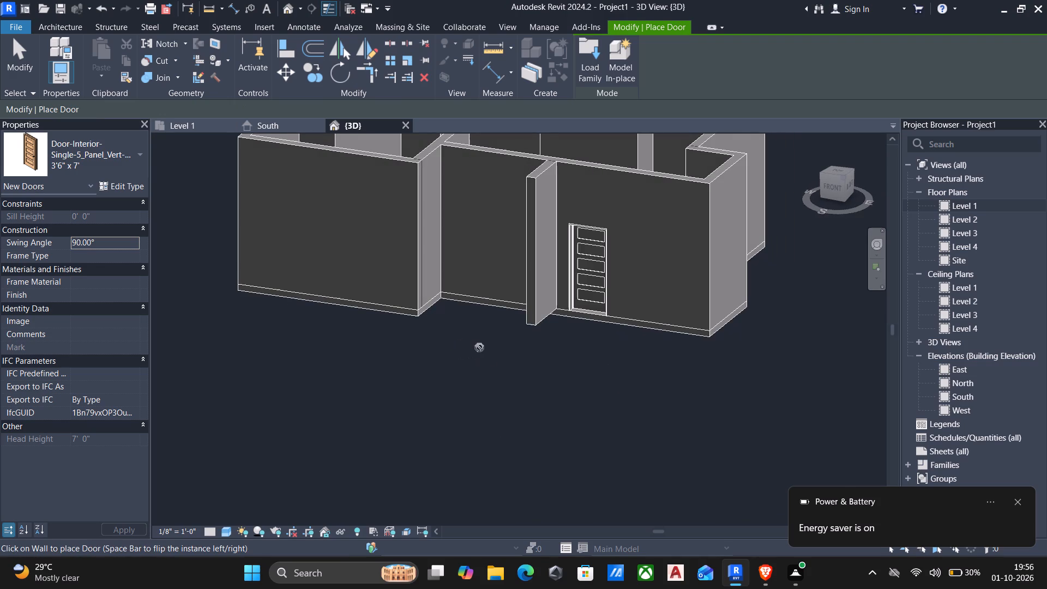
click(226, 530)
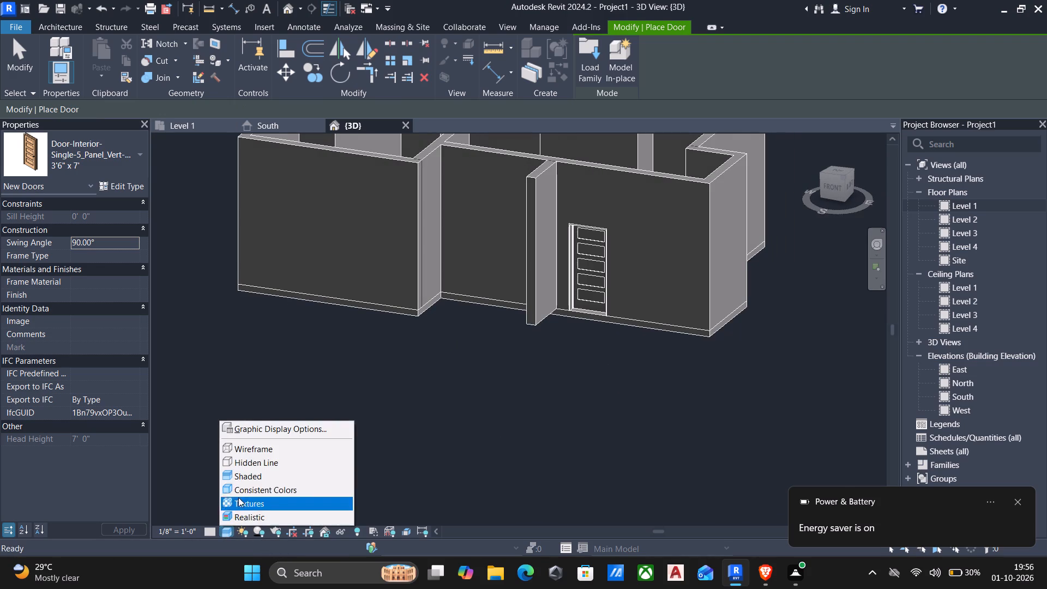
click(234, 515)
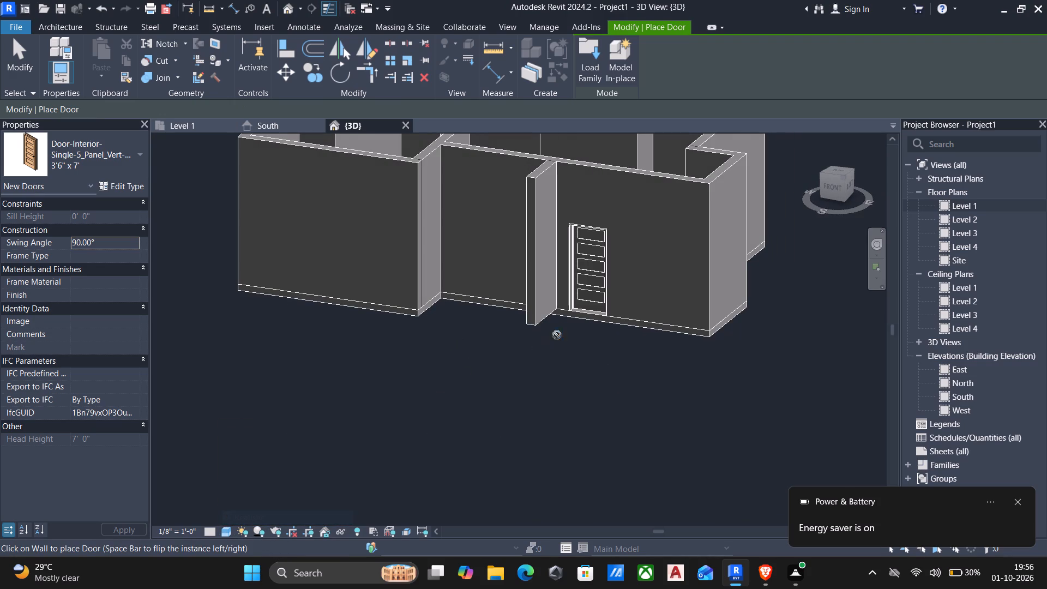
click(1018, 503)
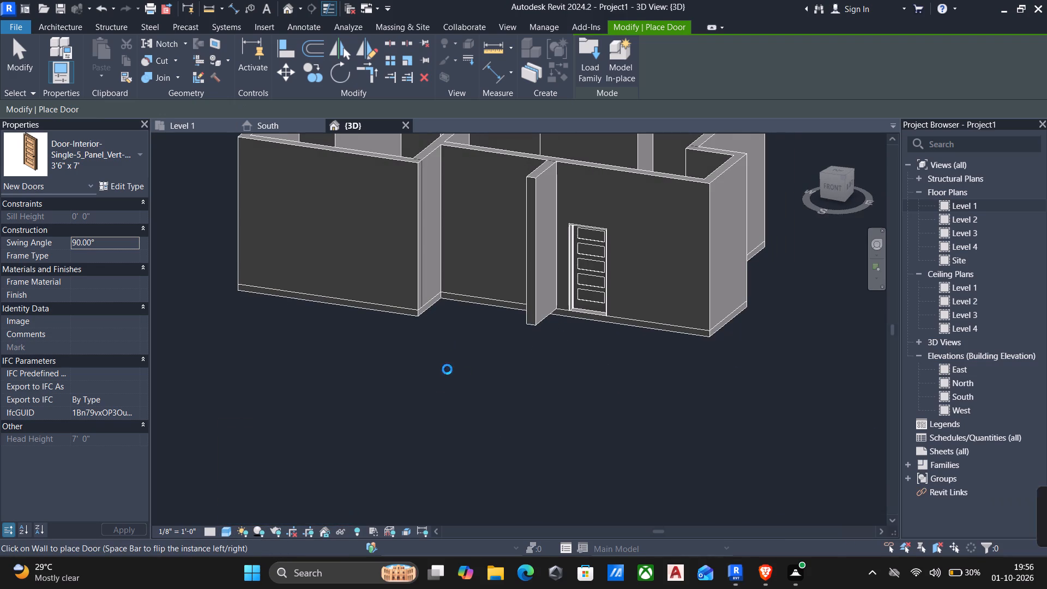
scroll(614, 341, up, 5)
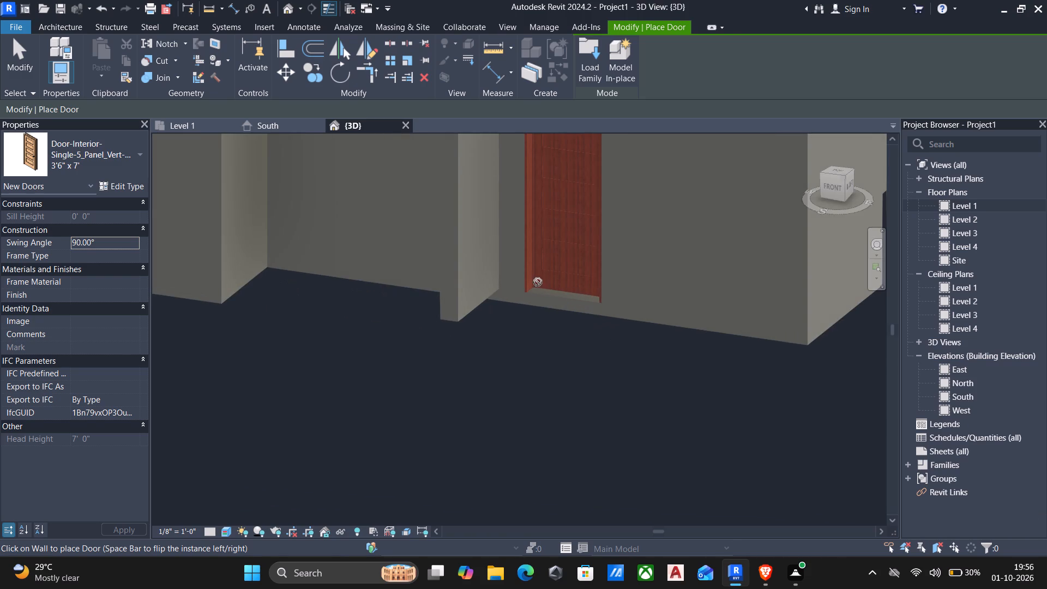
middle_drag(537, 288, 502, 414)
scroll(536, 381, down, 1)
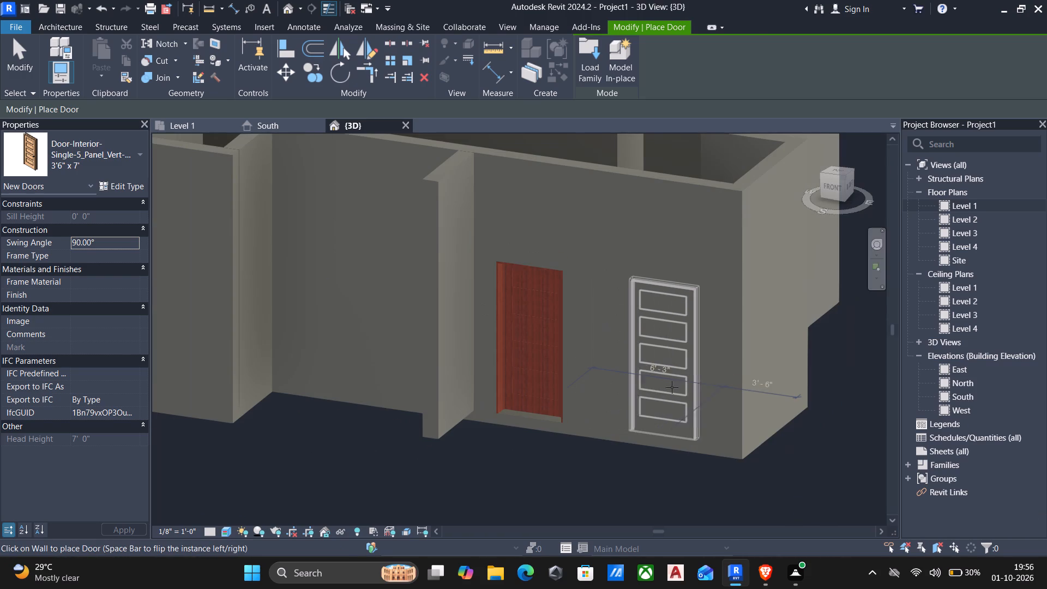
key(Escape)
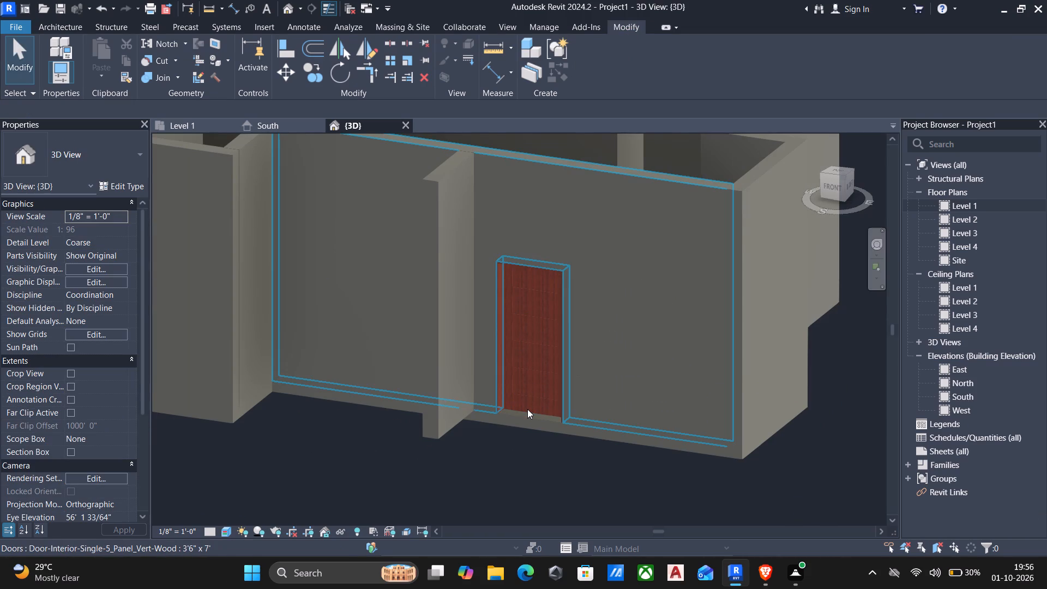
scroll(527, 408, down, 2)
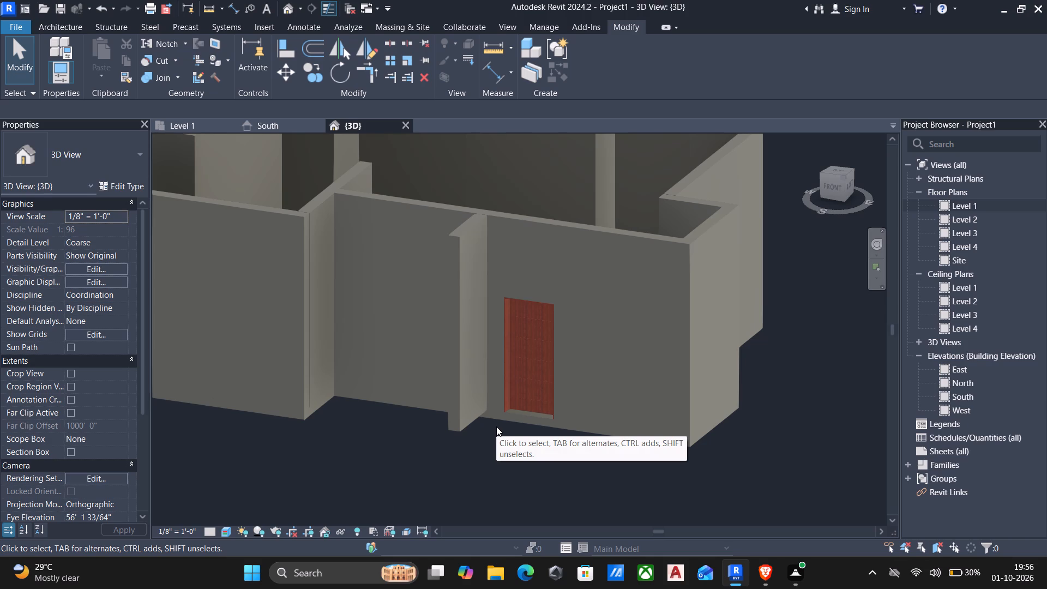
In the Level 1 plan, draw a 4'-0" Curtain Wall 1 segment within the south wall, starting about 6'-9" east of the short projecting wall.
click(195, 124)
middle_drag(658, 324, 621, 297)
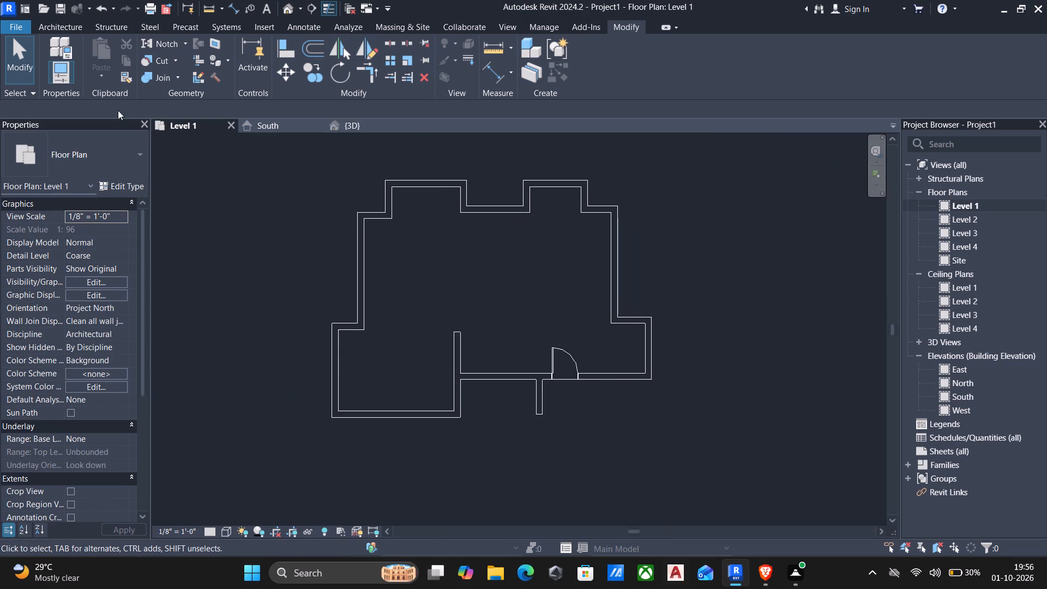
click(59, 33)
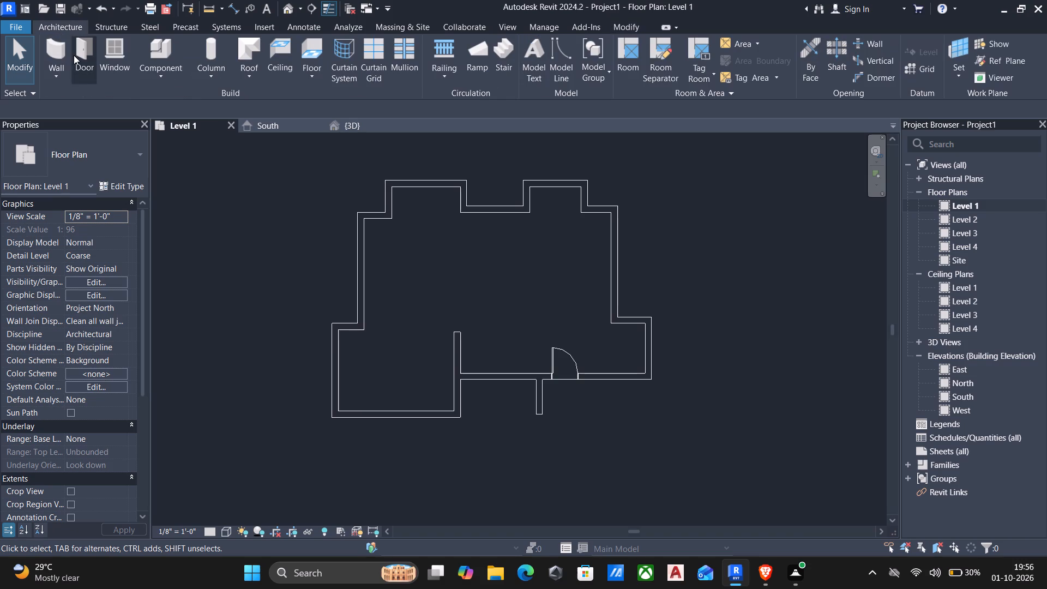
click(62, 52)
click(88, 149)
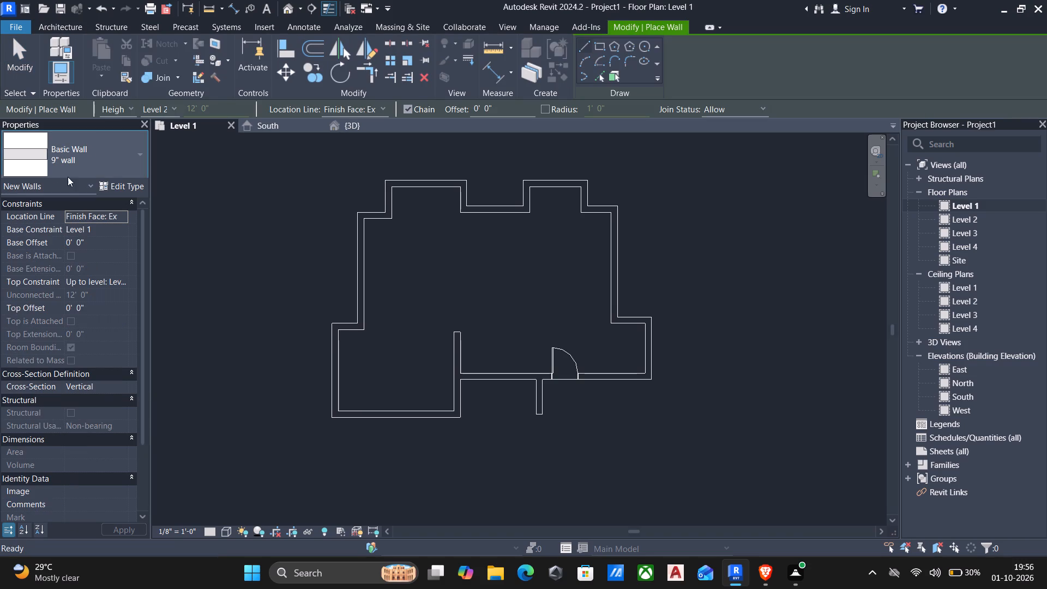
scroll(65, 190, down, 8)
scroll(58, 245, down, 6)
click(44, 387)
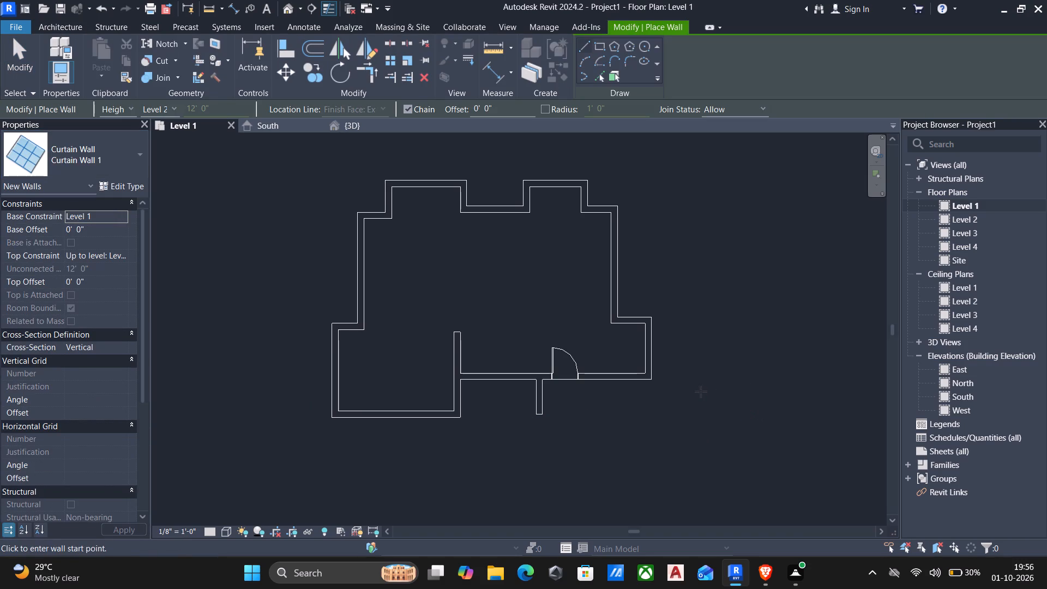
scroll(662, 383, up, 4)
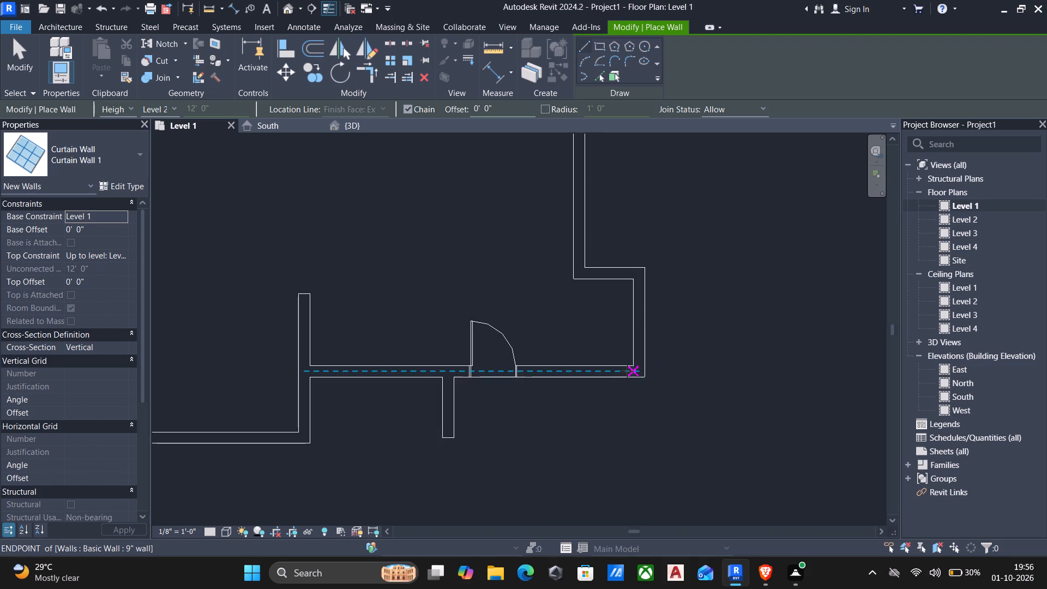
scroll(617, 372, up, 3)
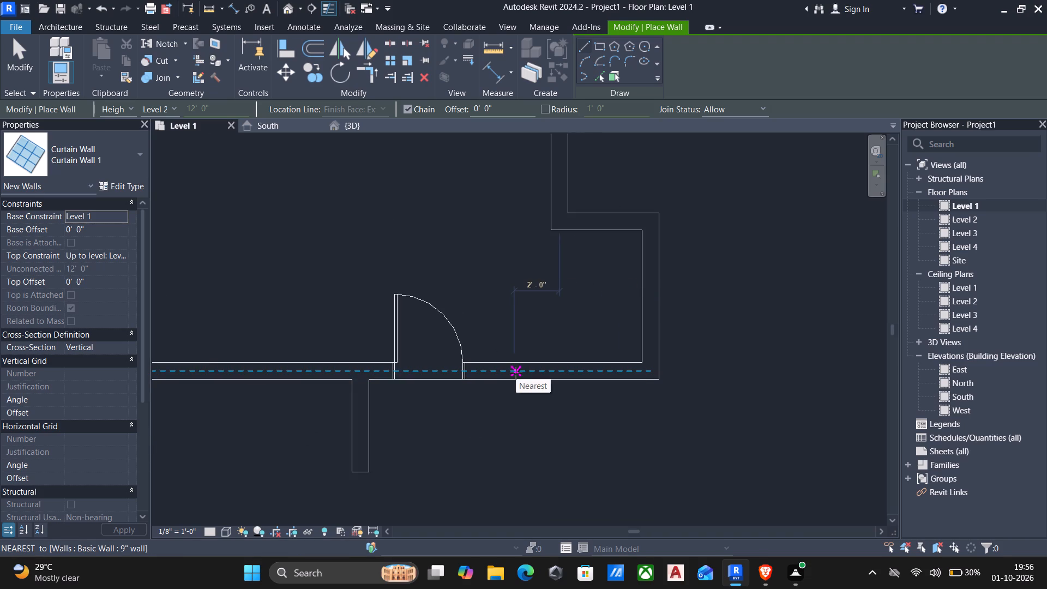
scroll(514, 373, up, 1)
drag(514, 373, 503, 373)
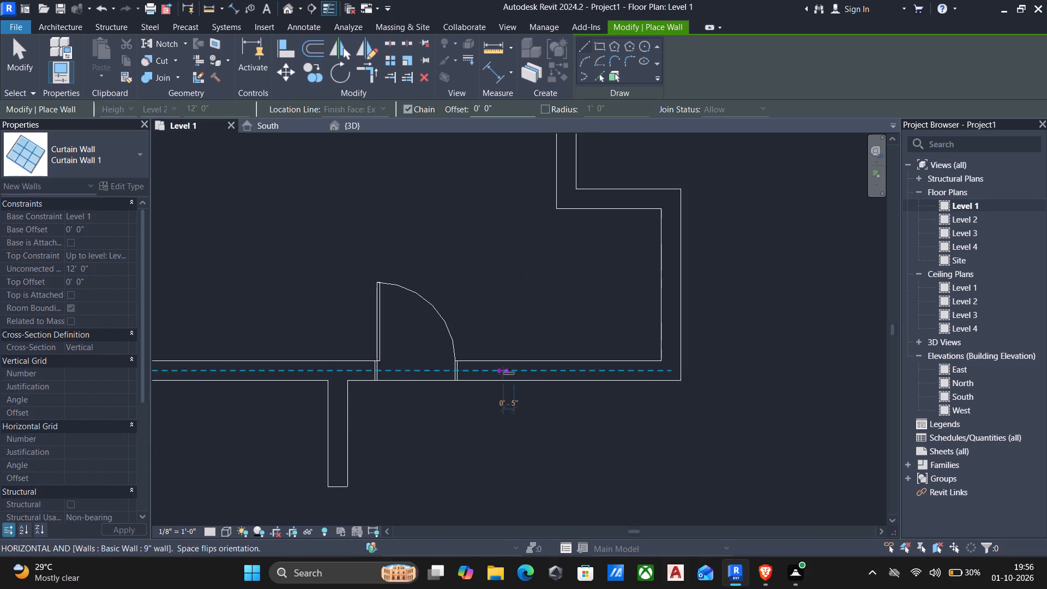
click(619, 372)
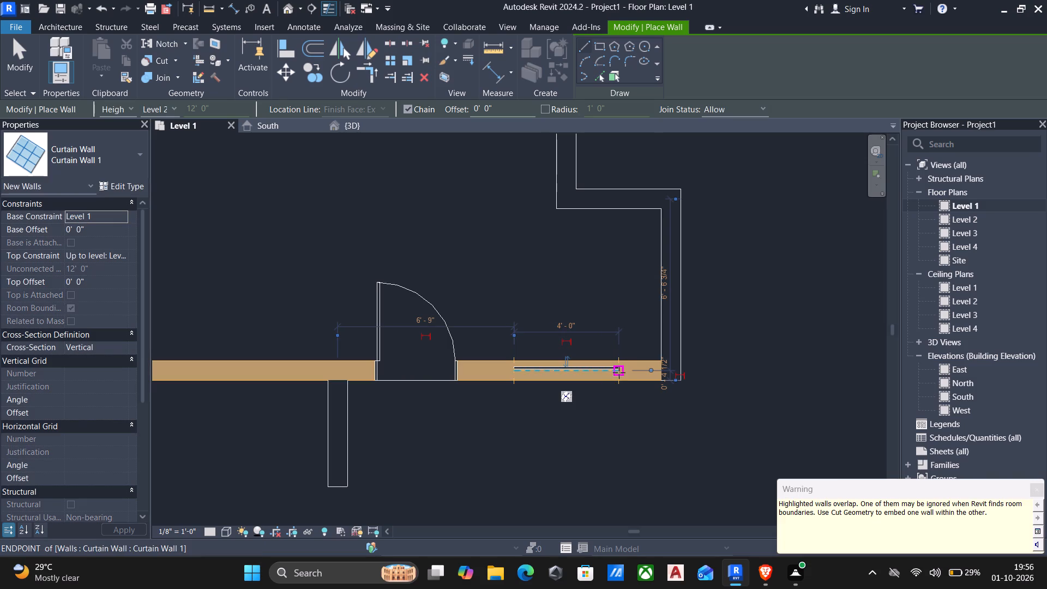
key(Escape)
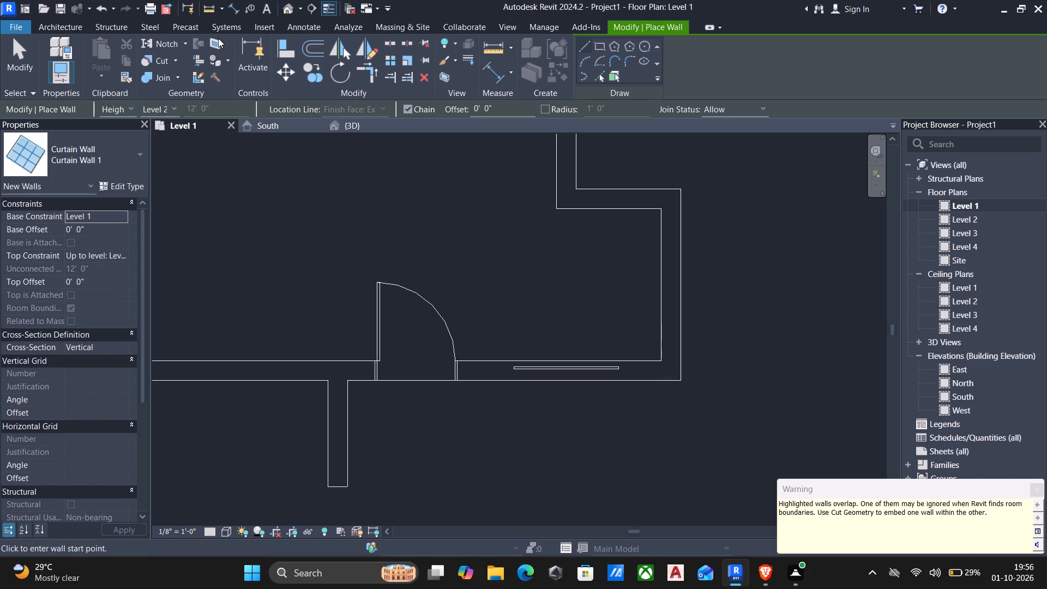
Cut the south 9" wall's geometry with the embedded curtain wall segment.
click(154, 55)
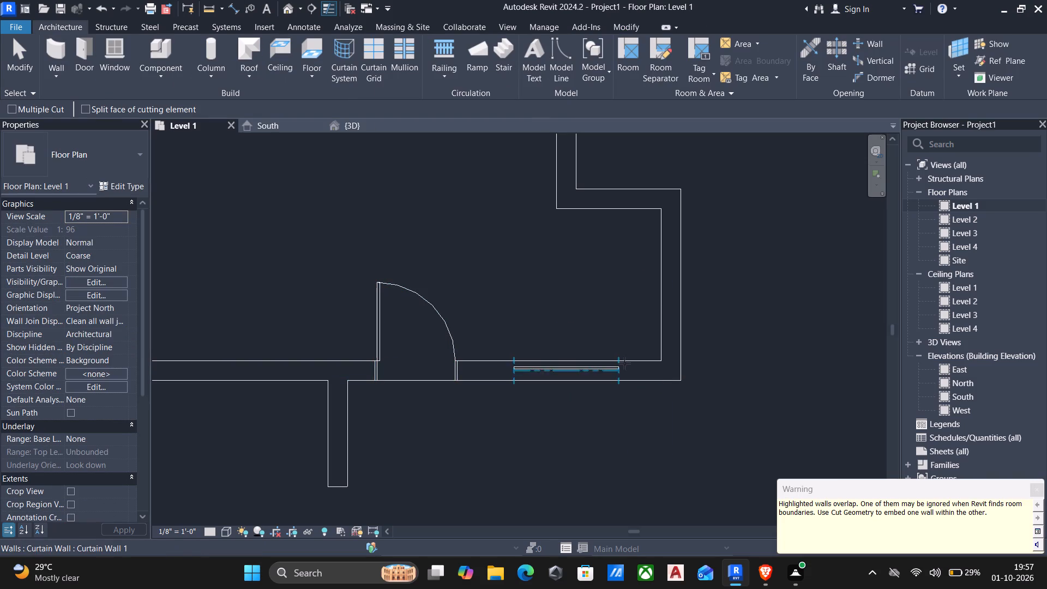
click(635, 358)
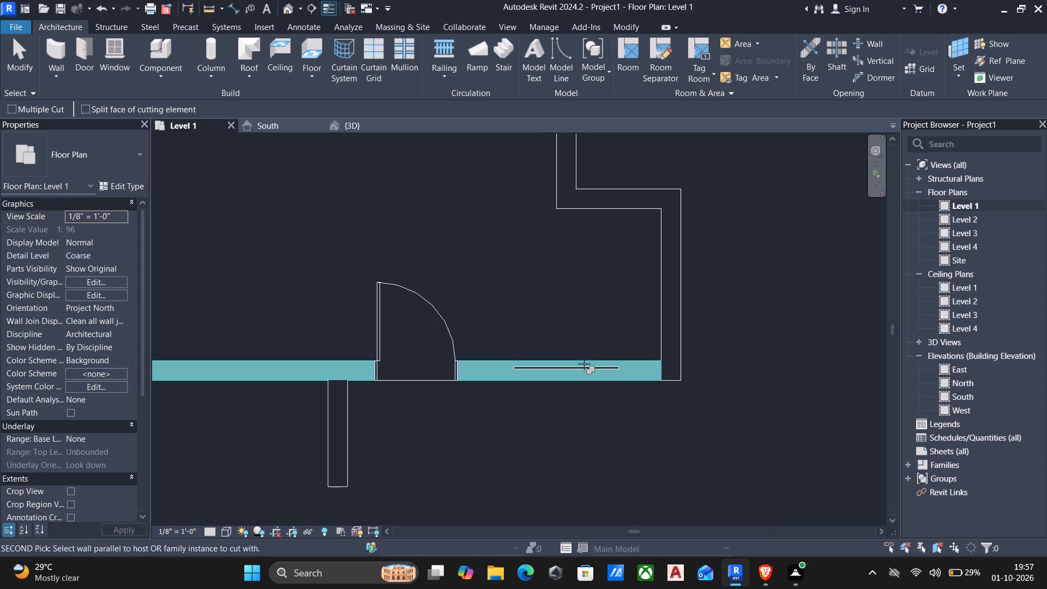
click(580, 366)
key(Escape)
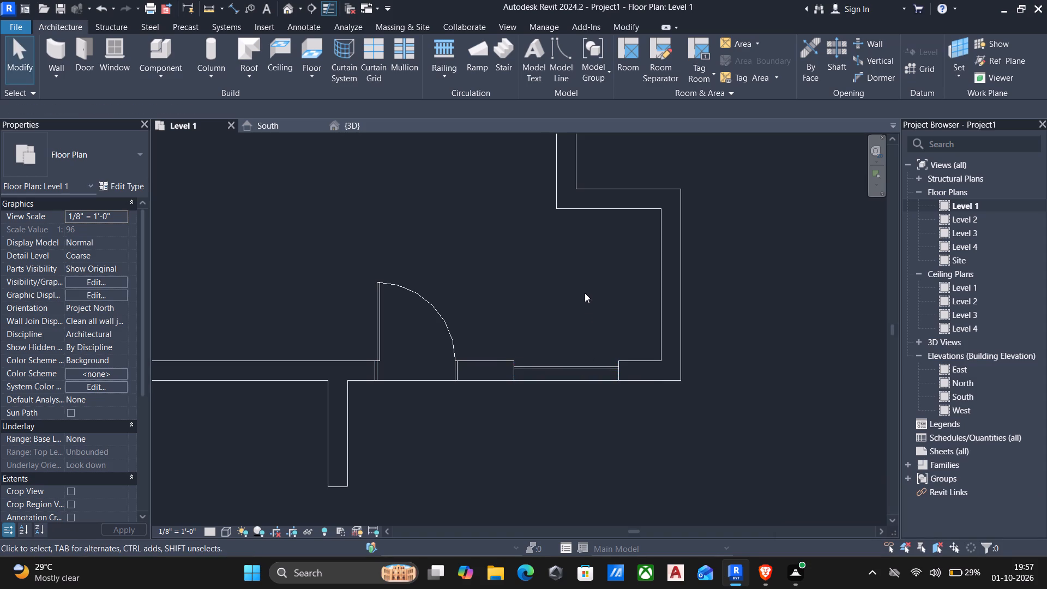
Set the 3D view's visual style to Shaded, with the curtain wall opening on the front wall in view.
scroll(585, 291, down, 4)
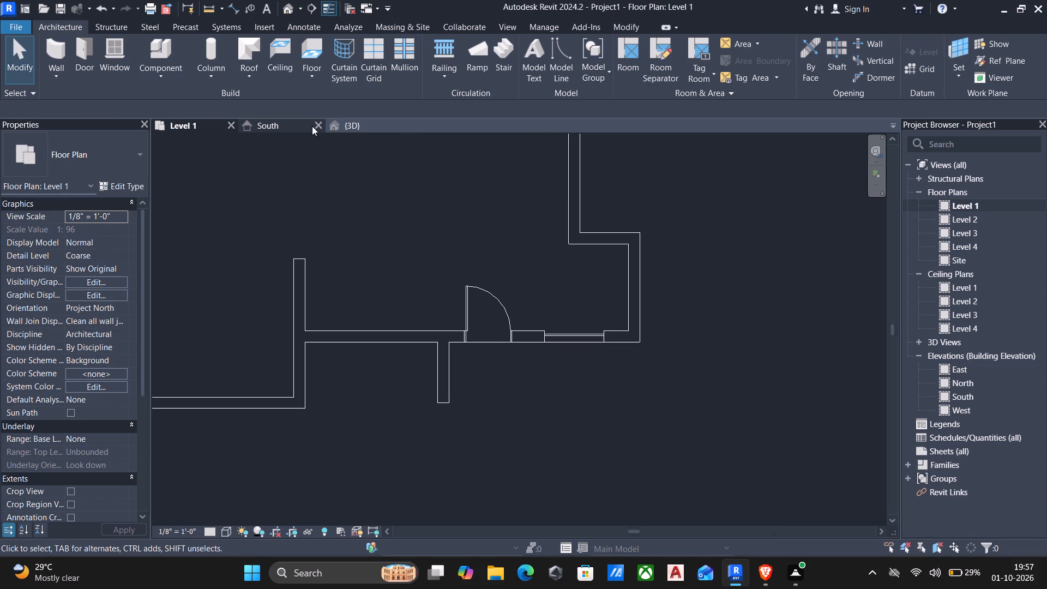
click(351, 128)
scroll(533, 344, down, 3)
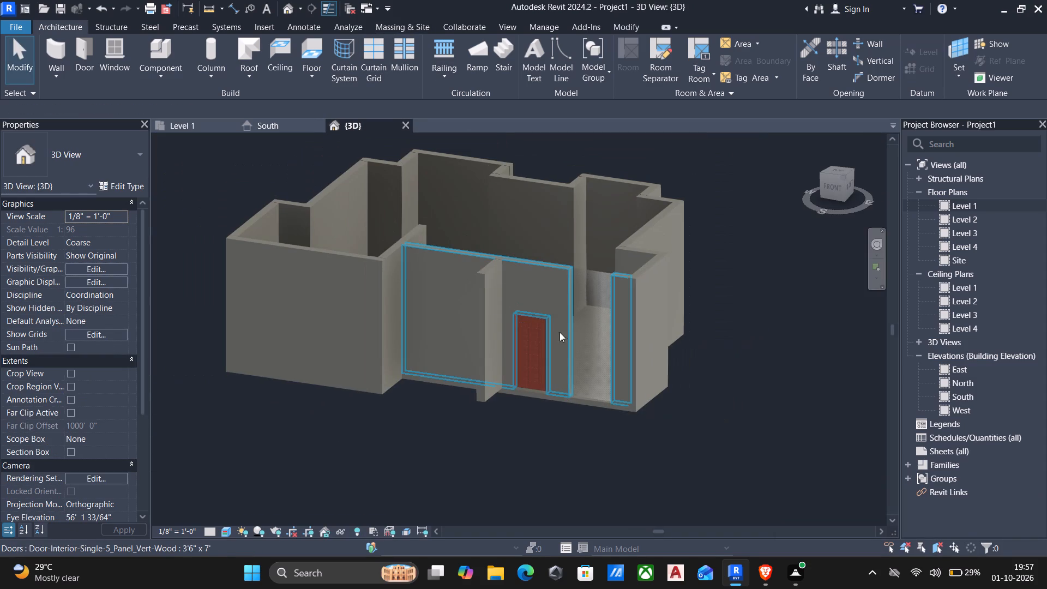
scroll(580, 311, up, 3)
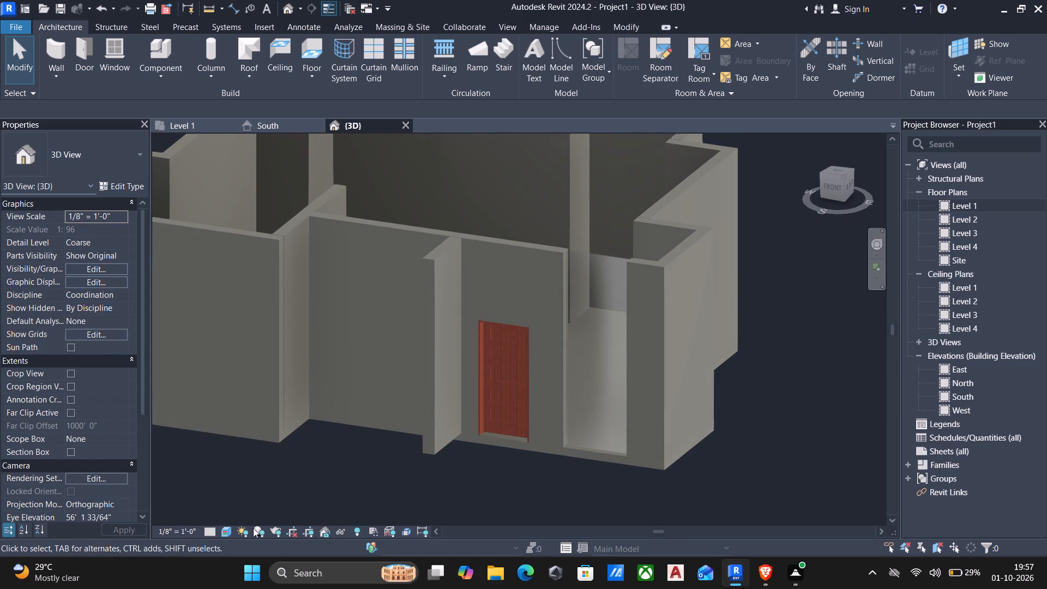
click(227, 532)
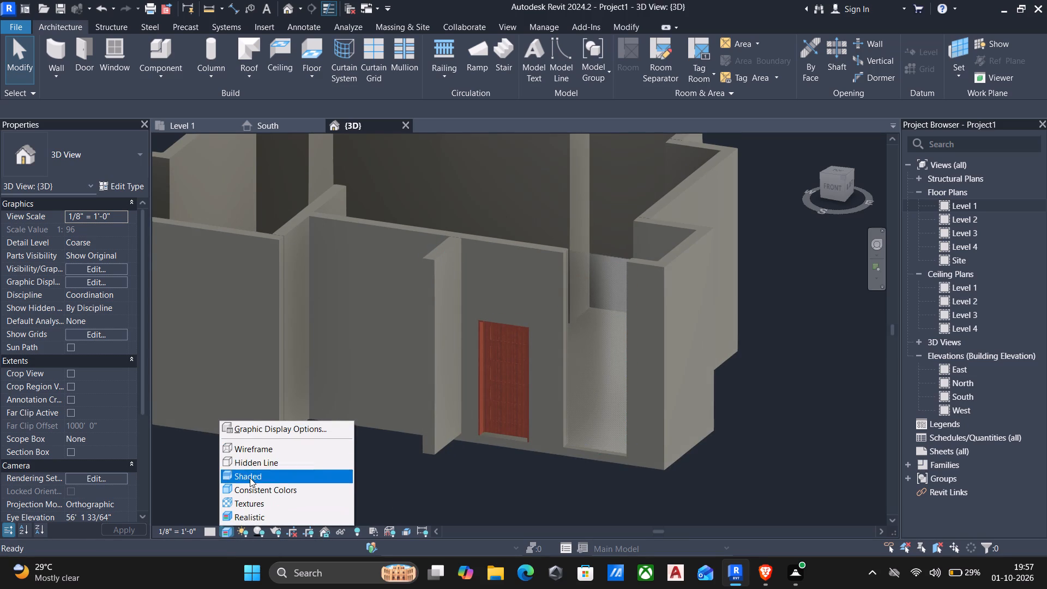
click(255, 479)
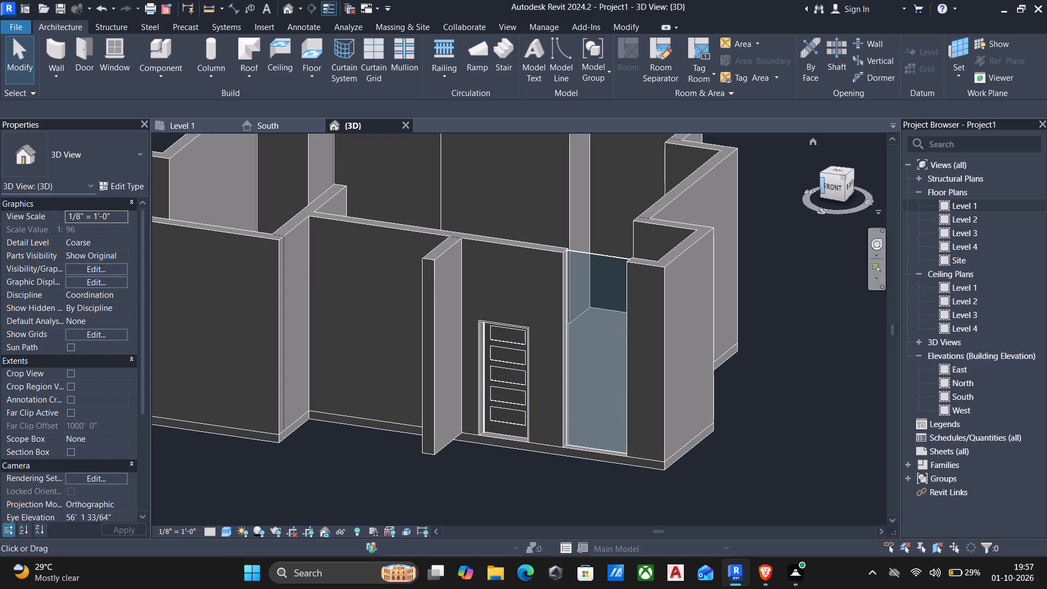
Examine the front wall and the level heights in the South elevation.
click(966, 392)
click(966, 392)
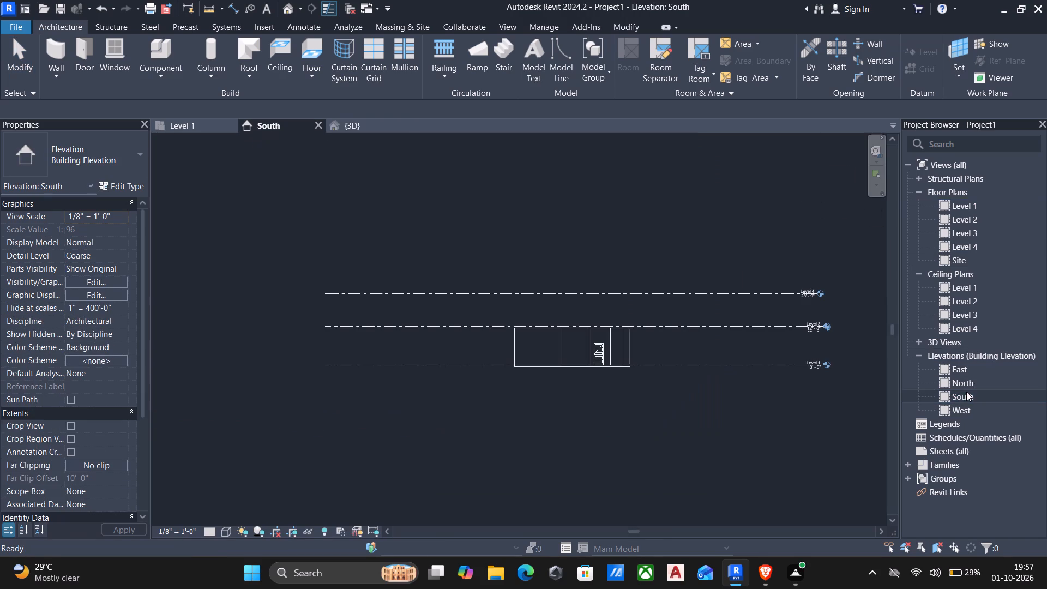
scroll(778, 357, up, 4)
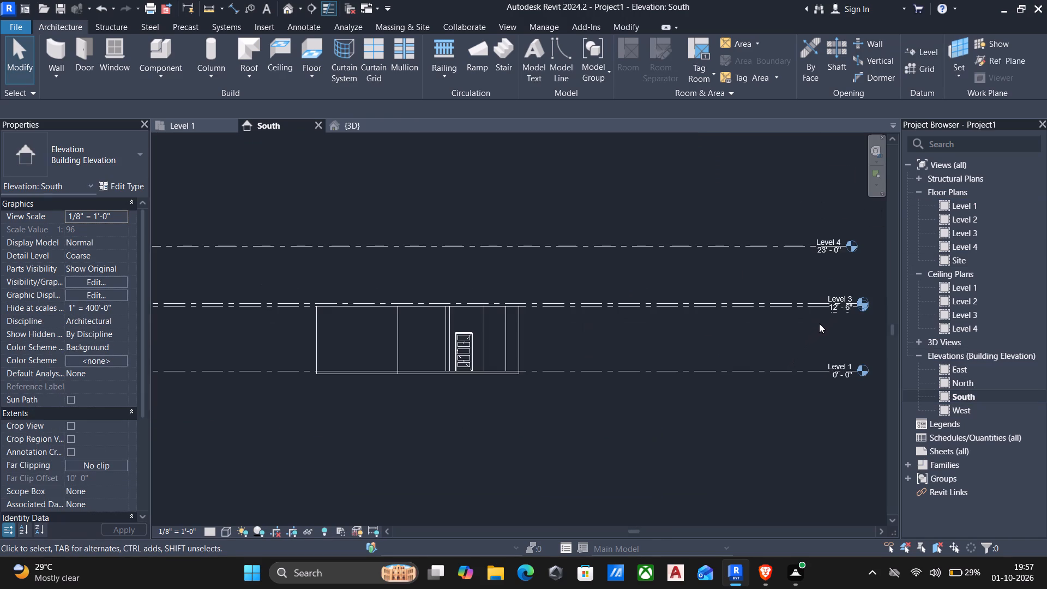
scroll(821, 323, up, 2)
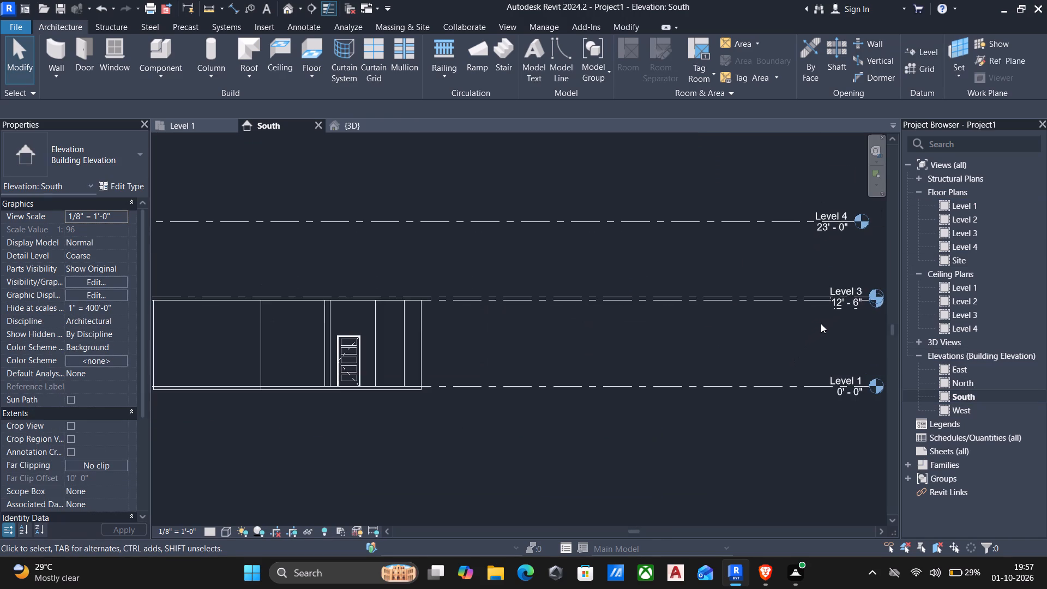
scroll(821, 323, down, 4)
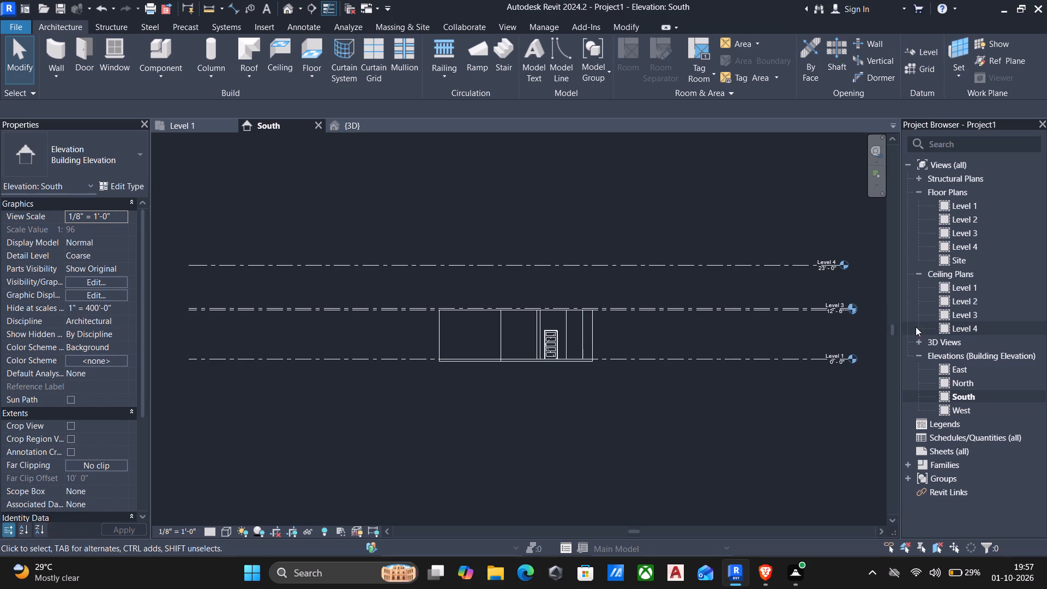
click(976, 203)
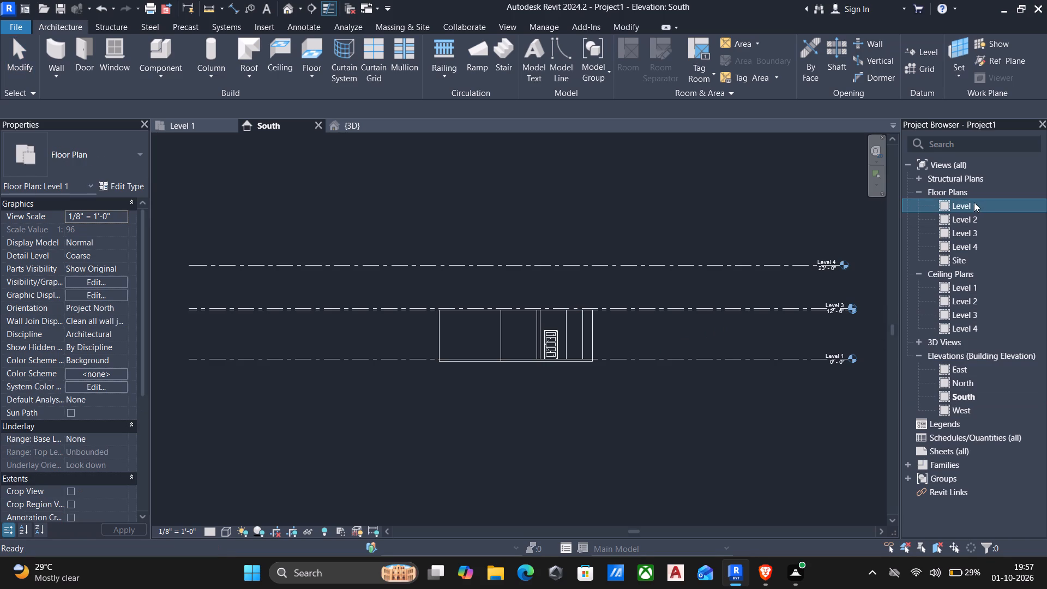
In the 3D view, set the front wall door's Sill Height to 2'.
click(351, 124)
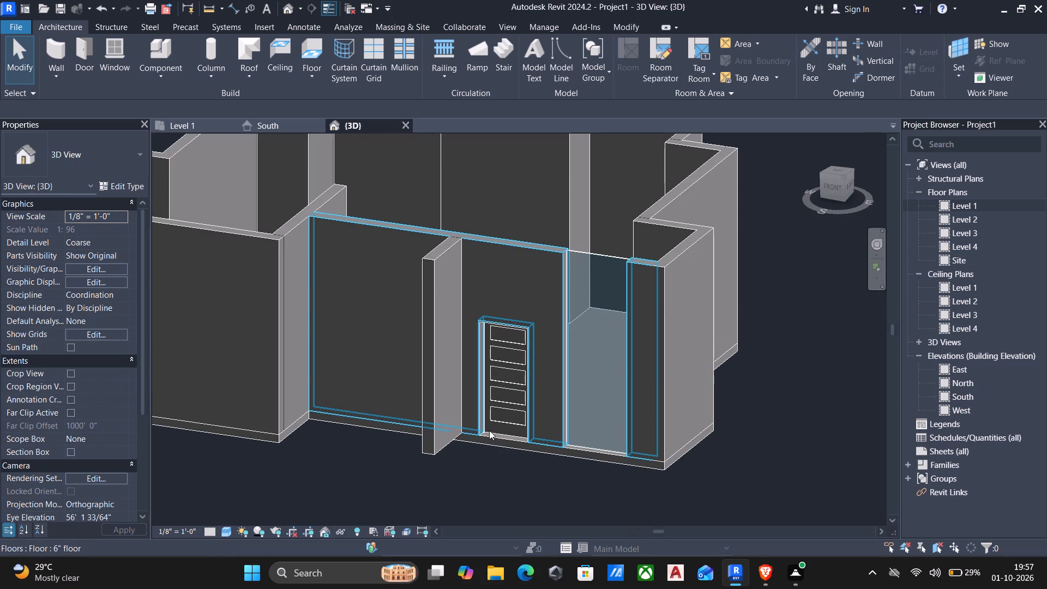
click(492, 383)
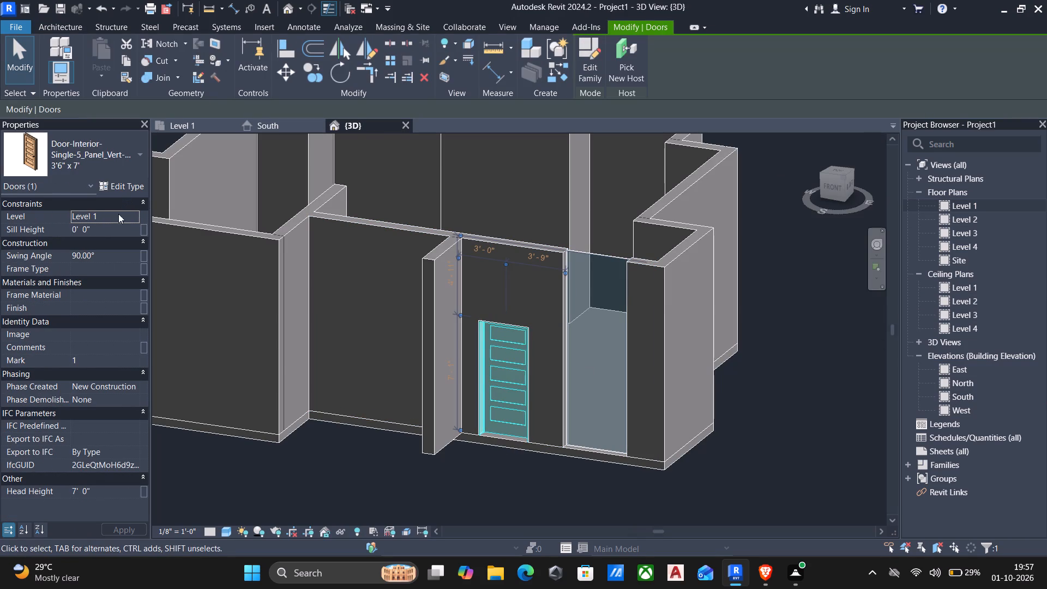
click(116, 225)
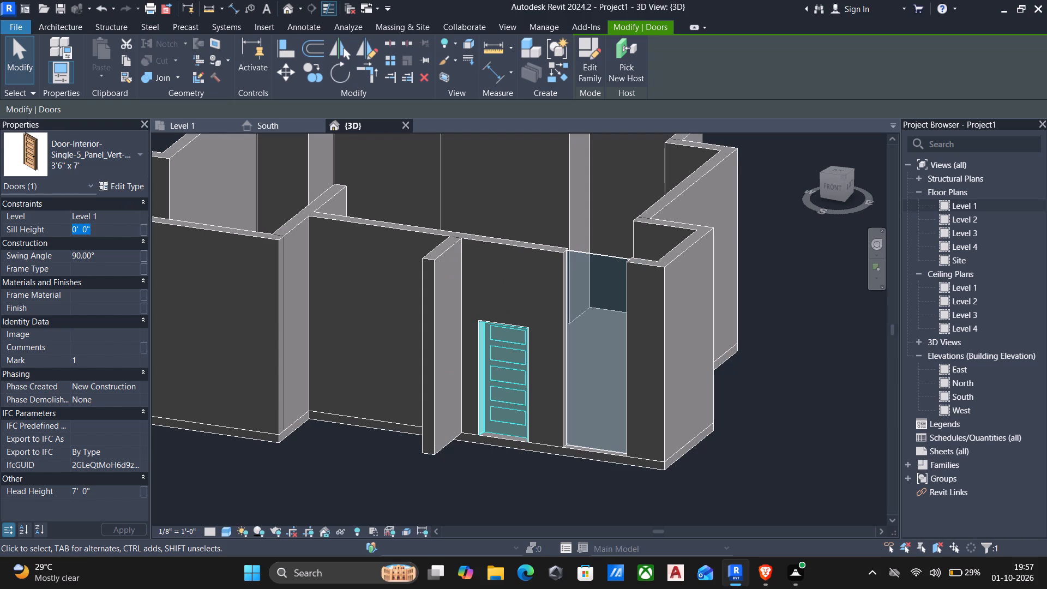
text(2')
key(Return)
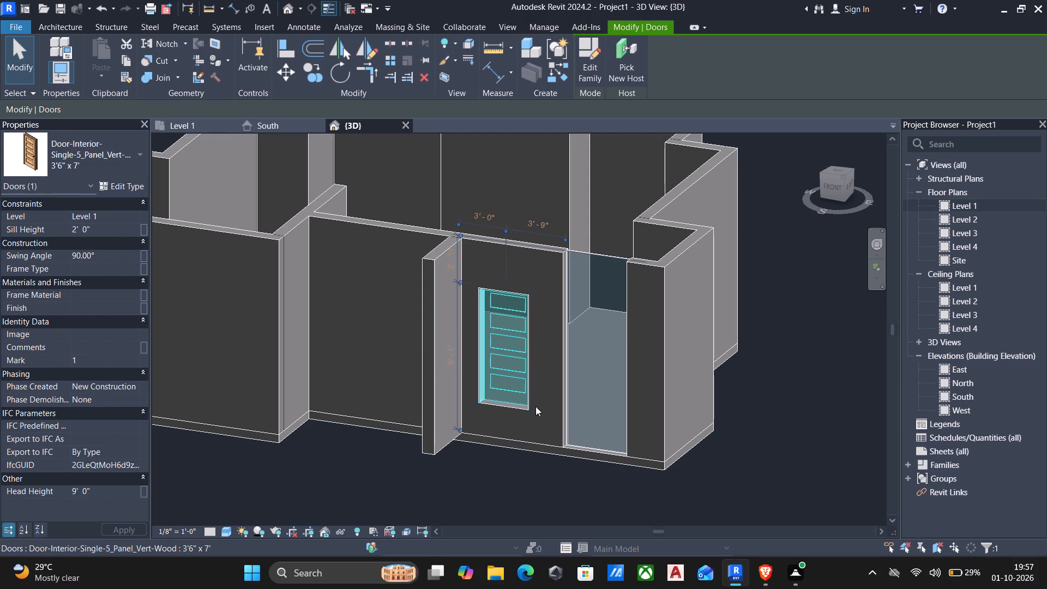
Set the front curtain wall segment's Base Offset to 3' and Top Offset to -3'.
click(583, 446)
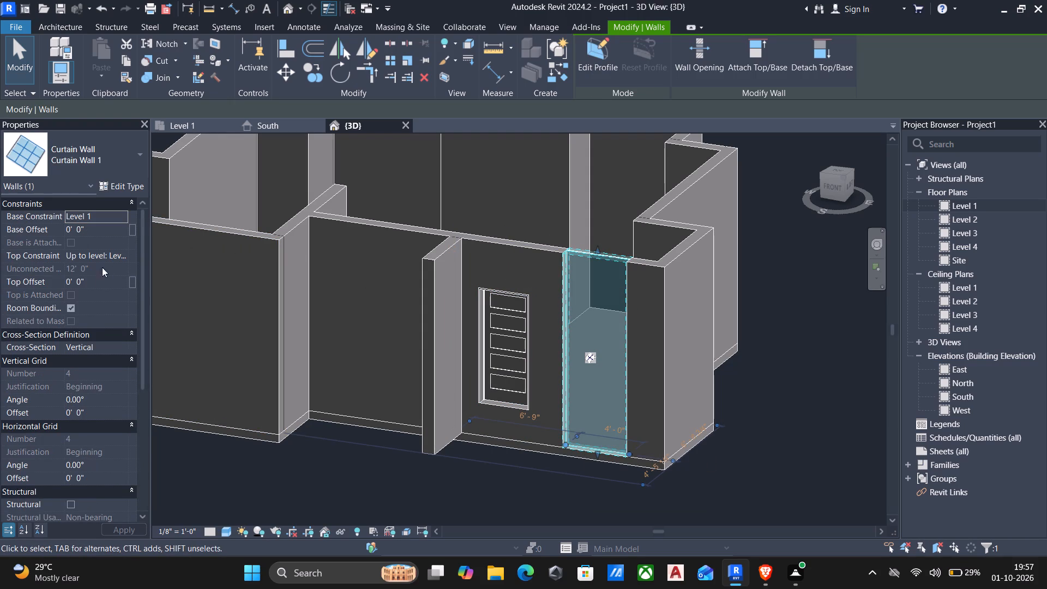
click(98, 233)
text(3')
key(Return)
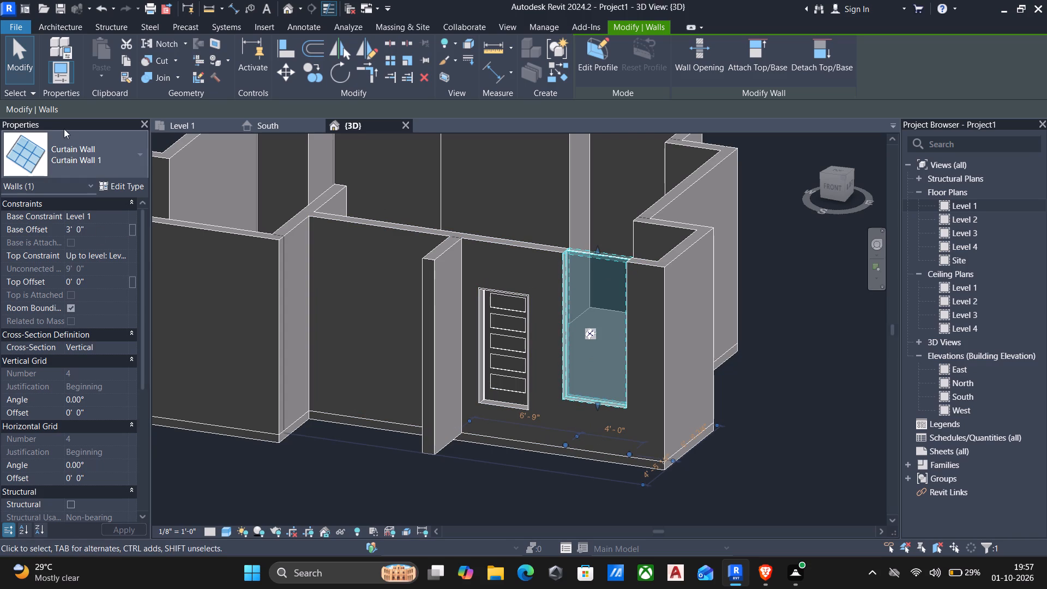
click(101, 280)
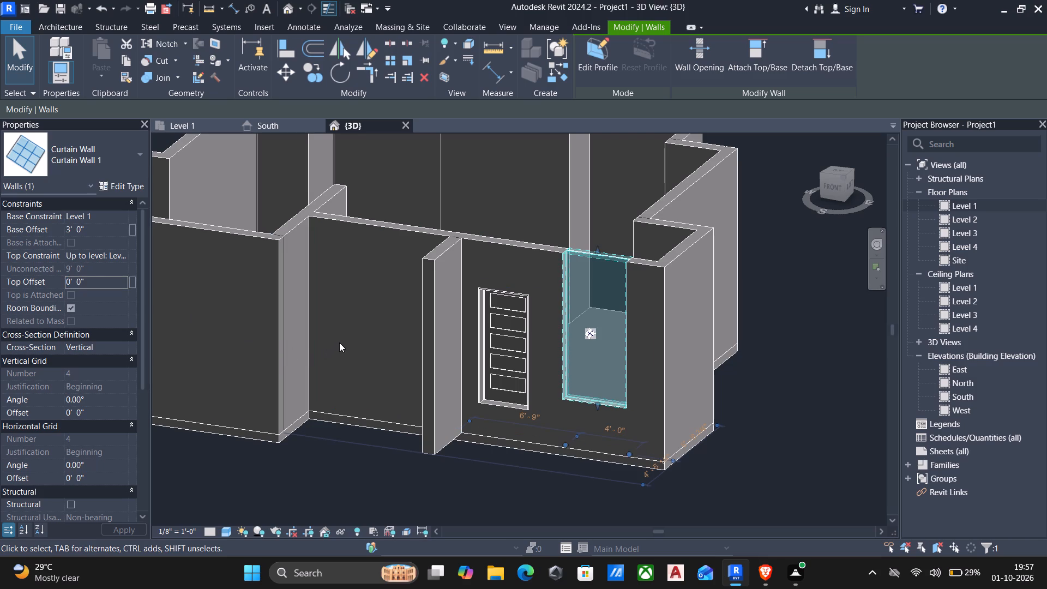
text(-3')
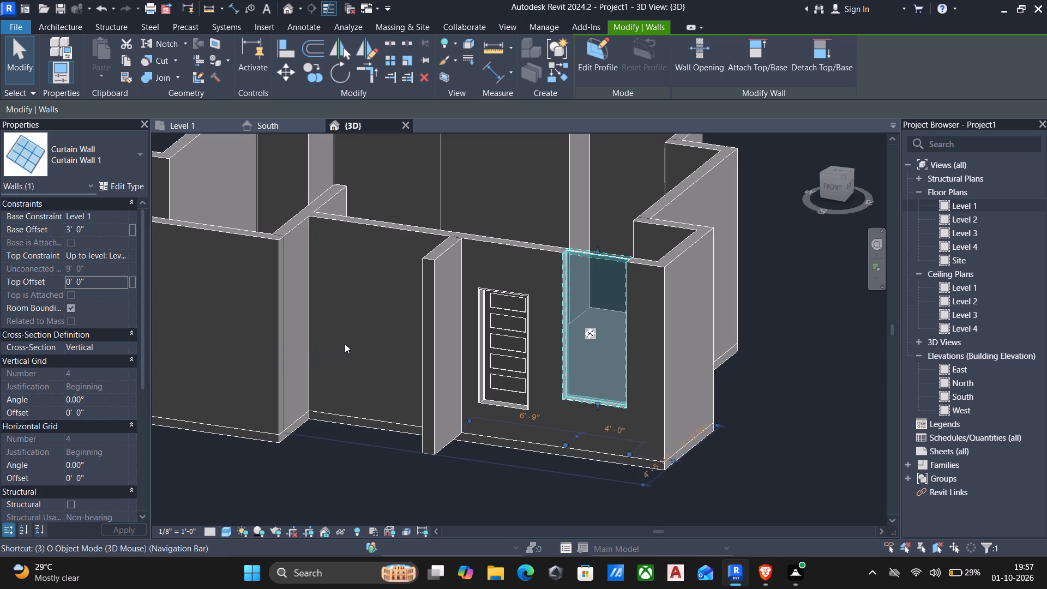
click(97, 279)
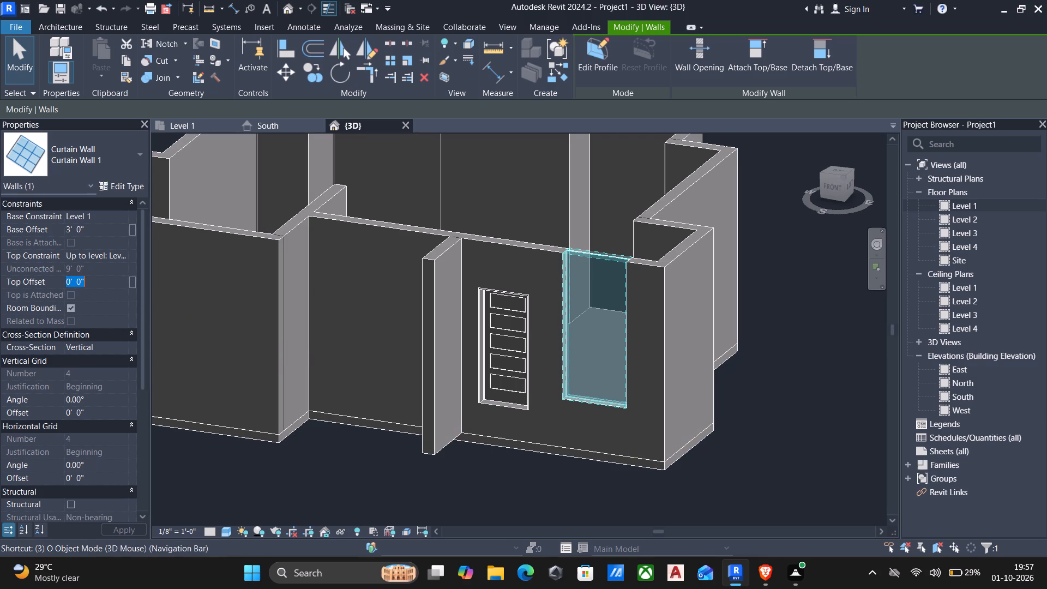
text(-3)
key(apostrophe)
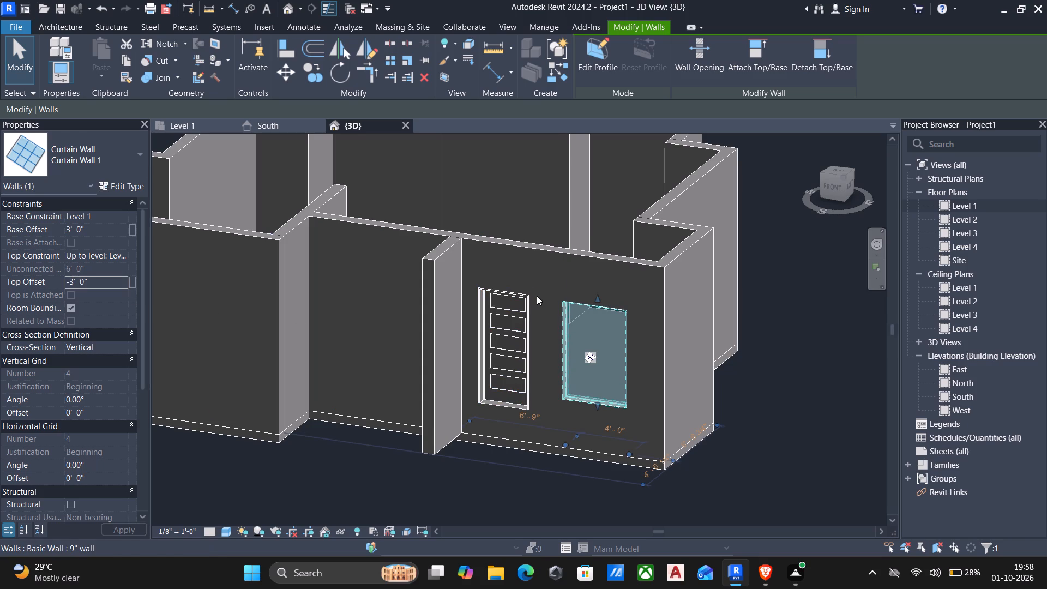
Inspect the front wall's door and window-sized curtain wall from several angles in the 3D view.
scroll(537, 296, up, 3)
shift+middle_drag(537, 298, 569, 293)
scroll(569, 292, down, 2)
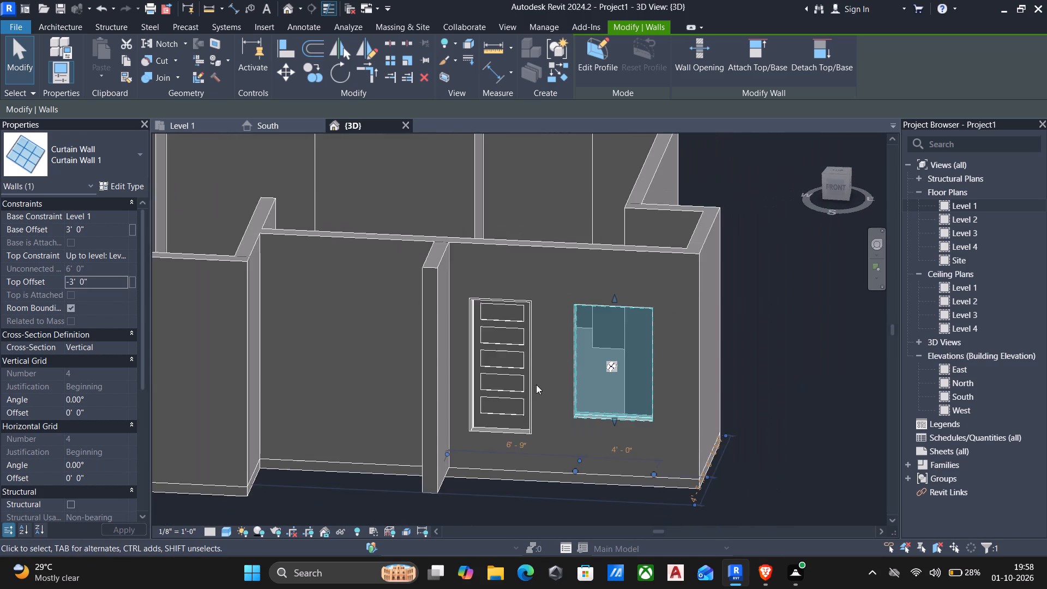
shift+middle_drag(533, 392, 503, 396)
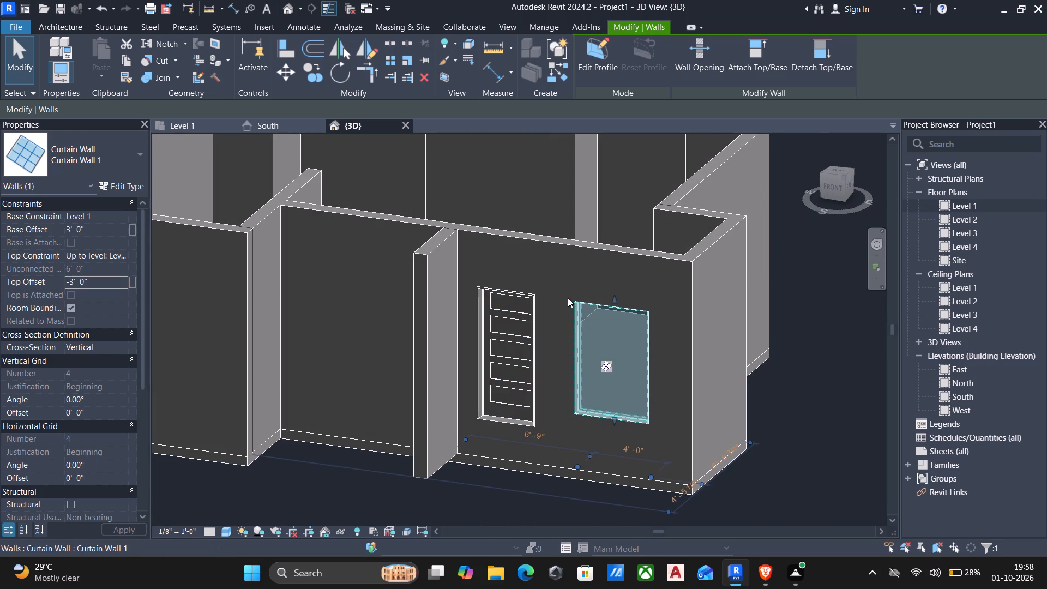
key(Escape)
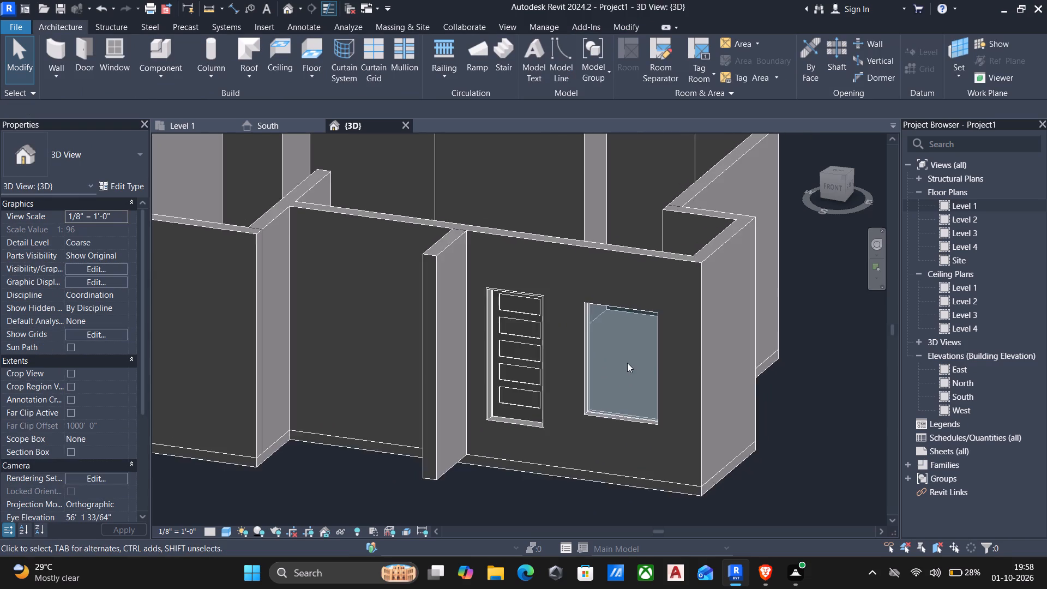
scroll(627, 363, down, 1)
shift+middle_drag(653, 358, 669, 358)
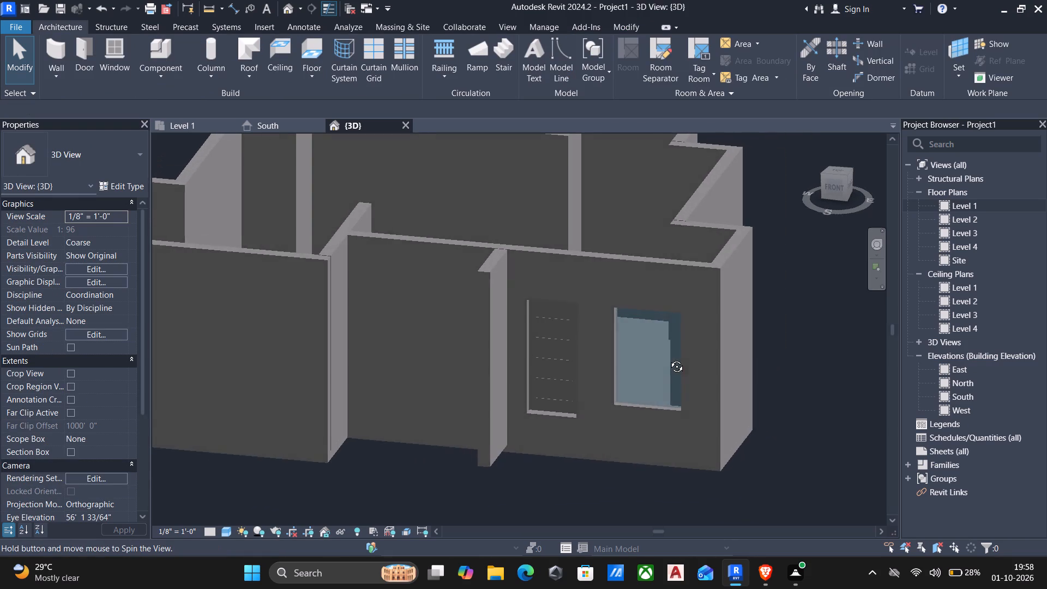
shift+middle_drag(669, 358, 663, 361)
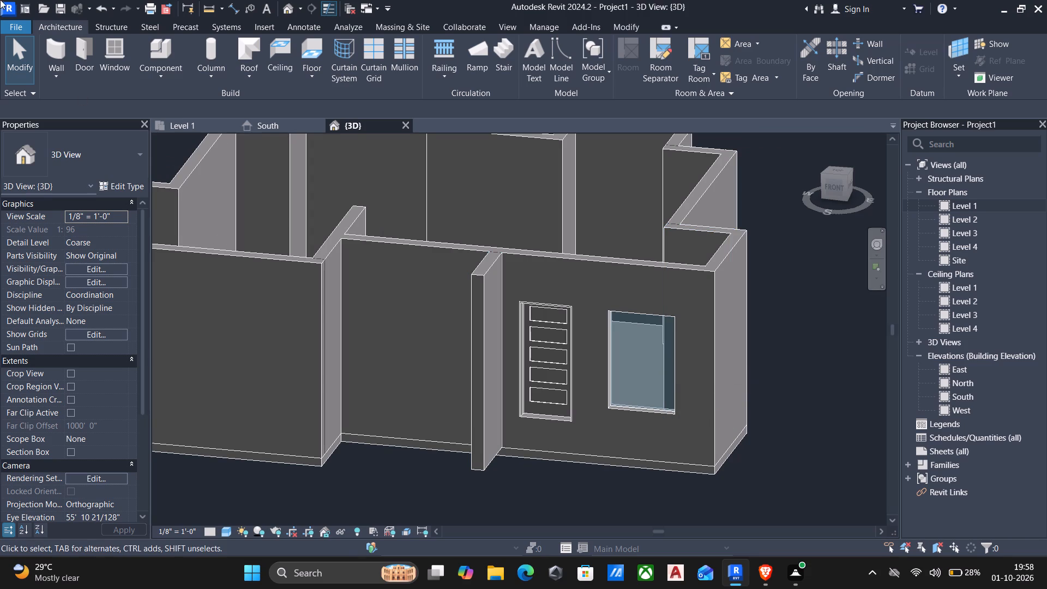
scroll(539, 323, down, 3)
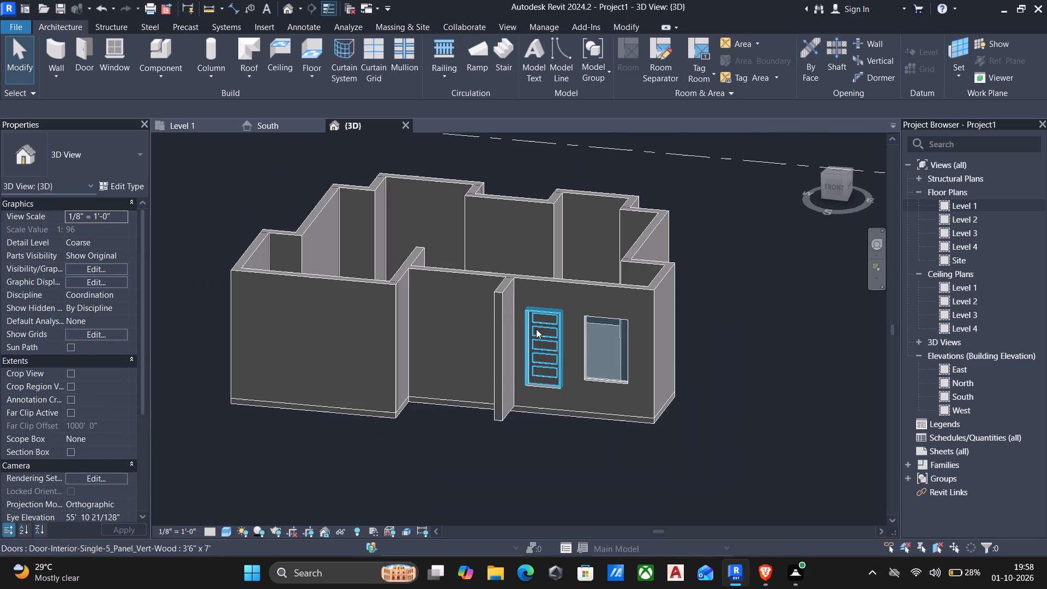
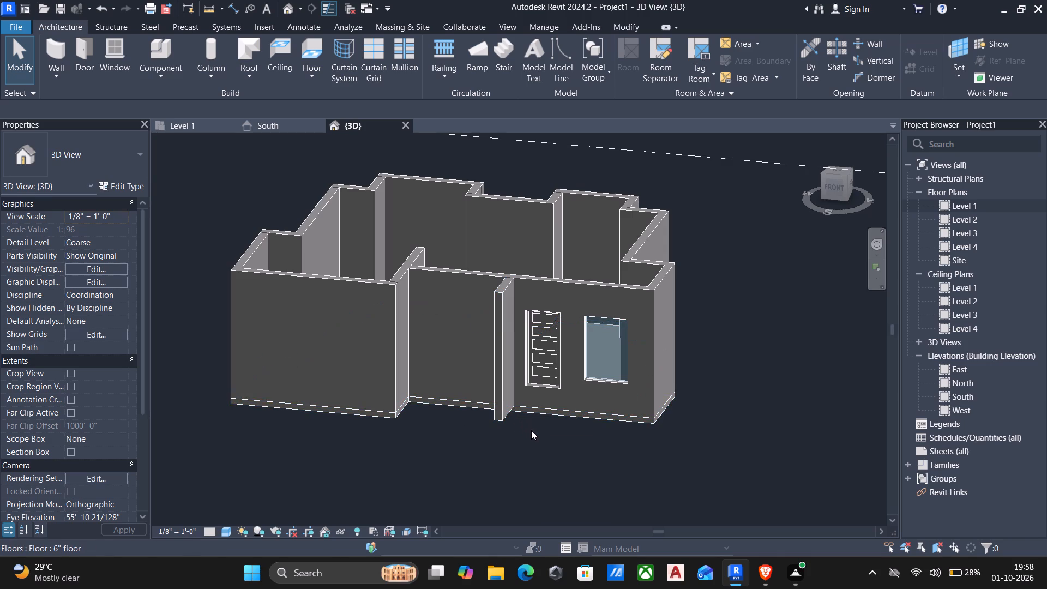
Start a Roof by Footprint on Level 2 and duplicate the Generic - 12" roof type as 6" roof.
middle_drag(558, 443, 643, 444)
middle_drag(513, 444, 513, 438)
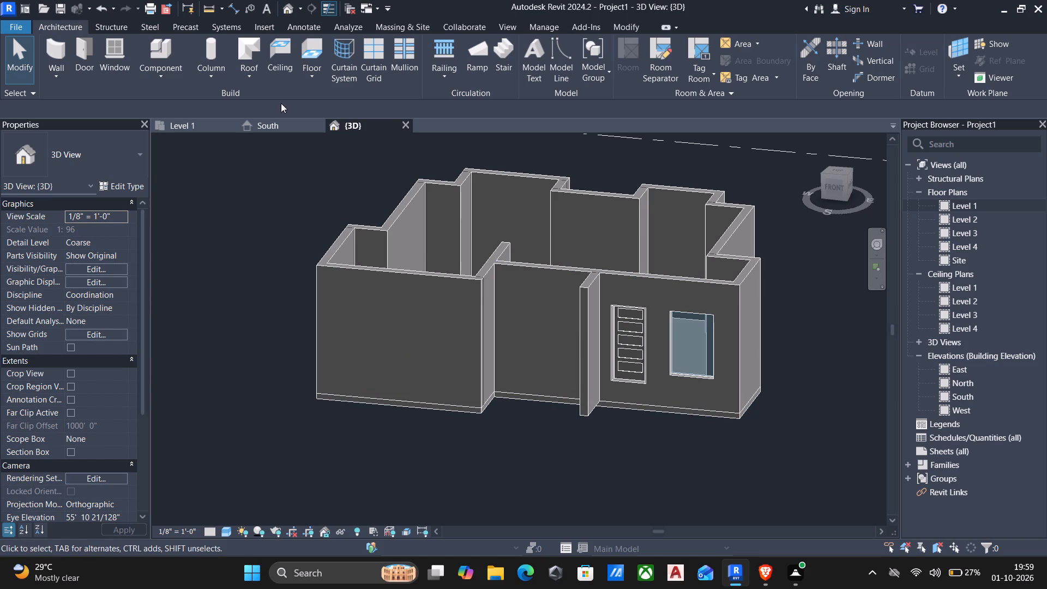
click(245, 51)
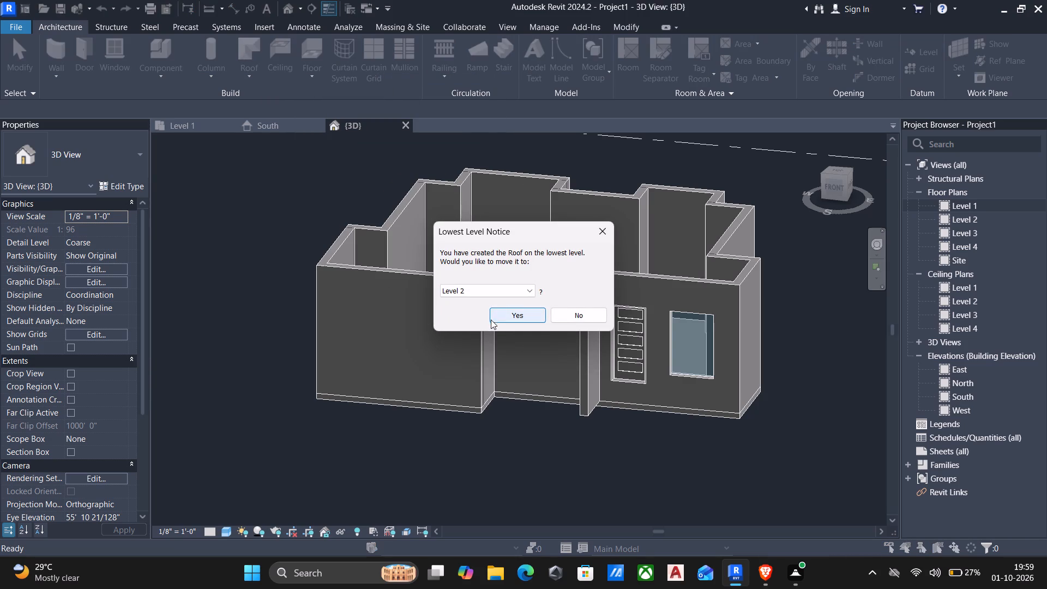
click(491, 320)
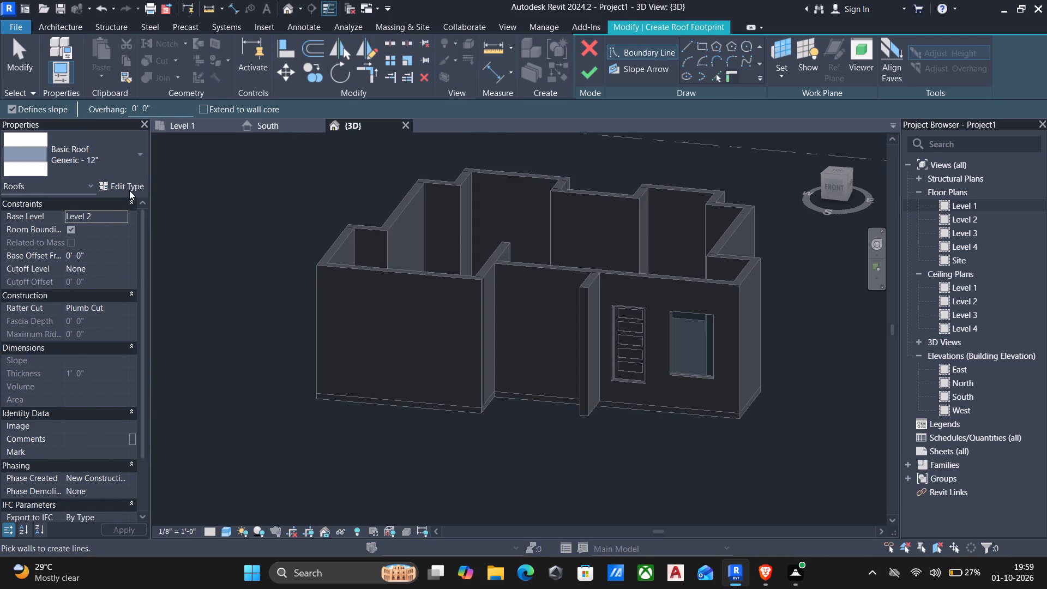
click(129, 190)
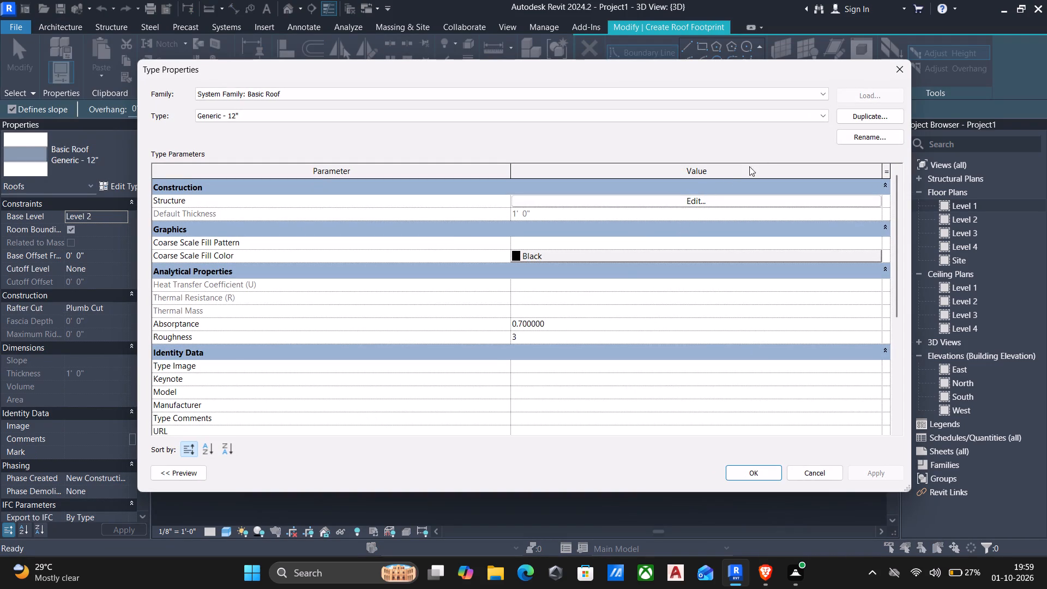
click(863, 117)
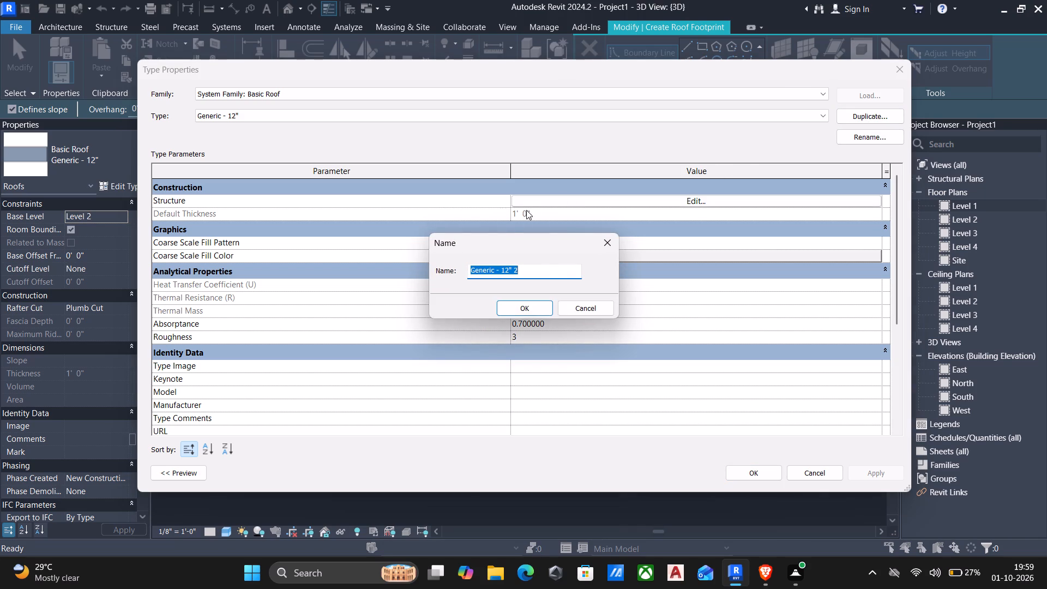
key(BackSpace)
text(6")
key(space)
text(t)
key(BackSpace)
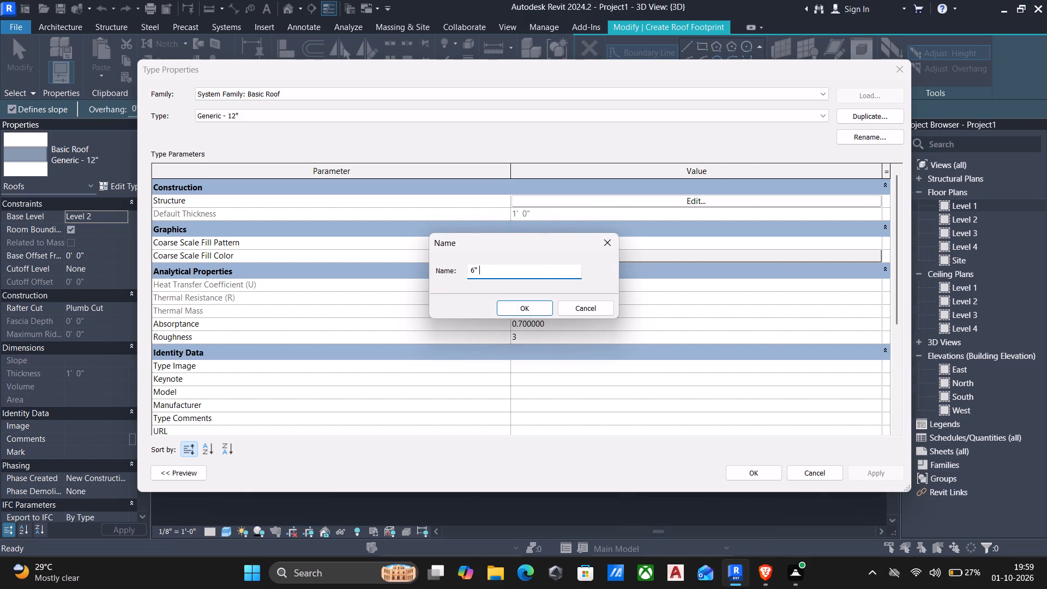
text(roof)
click(514, 307)
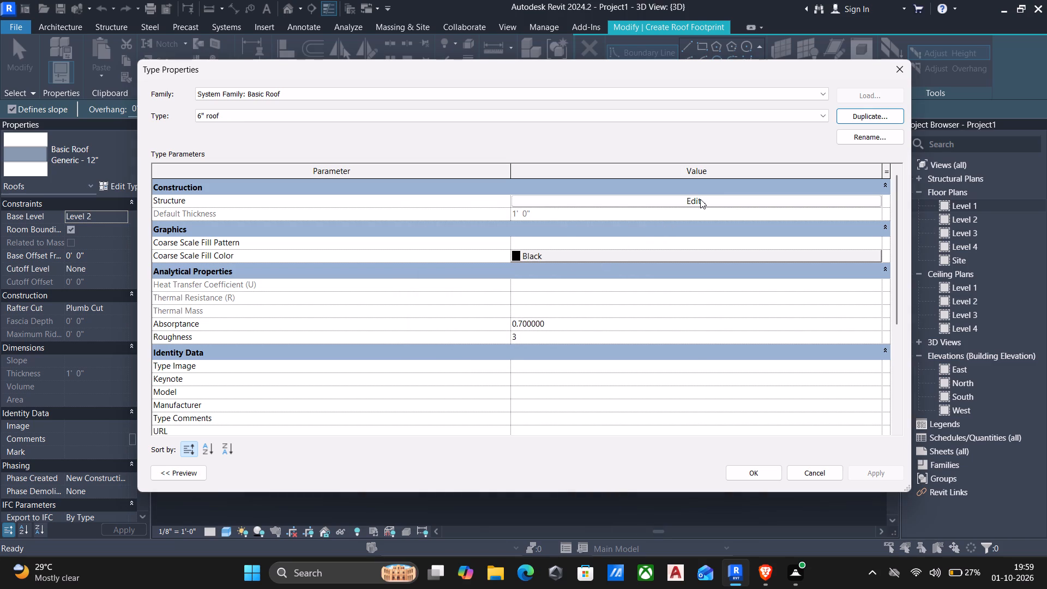
Set the structure layer thickness of the 6" roof type to 6" and apply it.
click(700, 200)
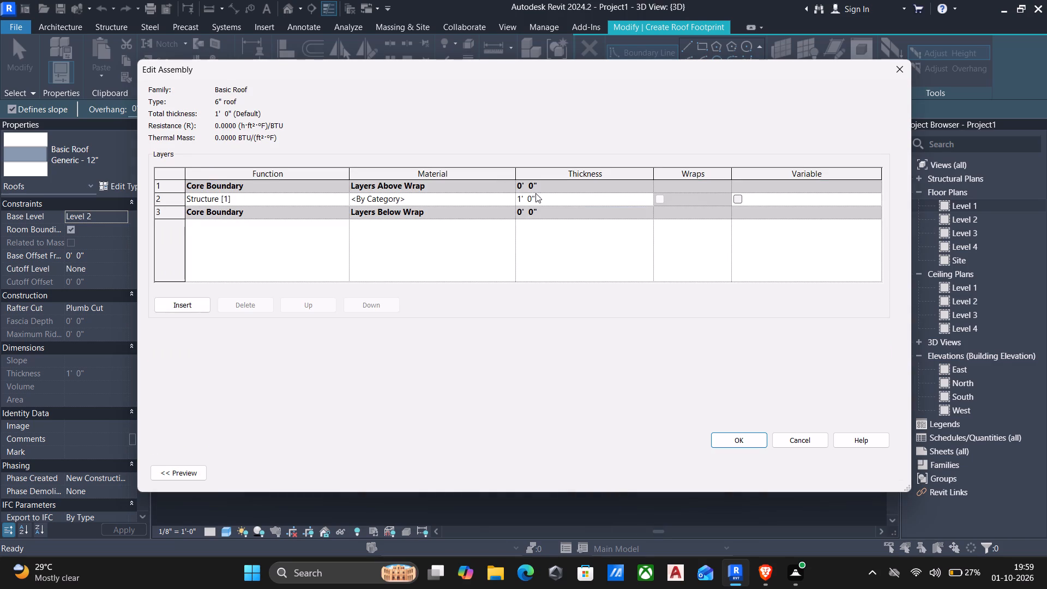
click(552, 199)
text(6")
key(space)
click(726, 443)
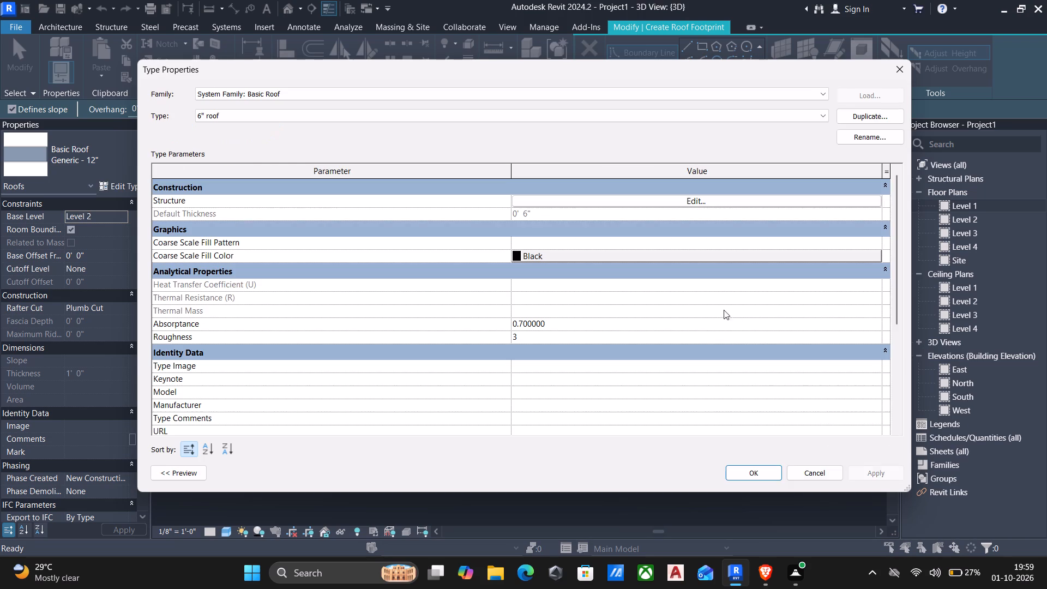
click(879, 475)
click(760, 473)
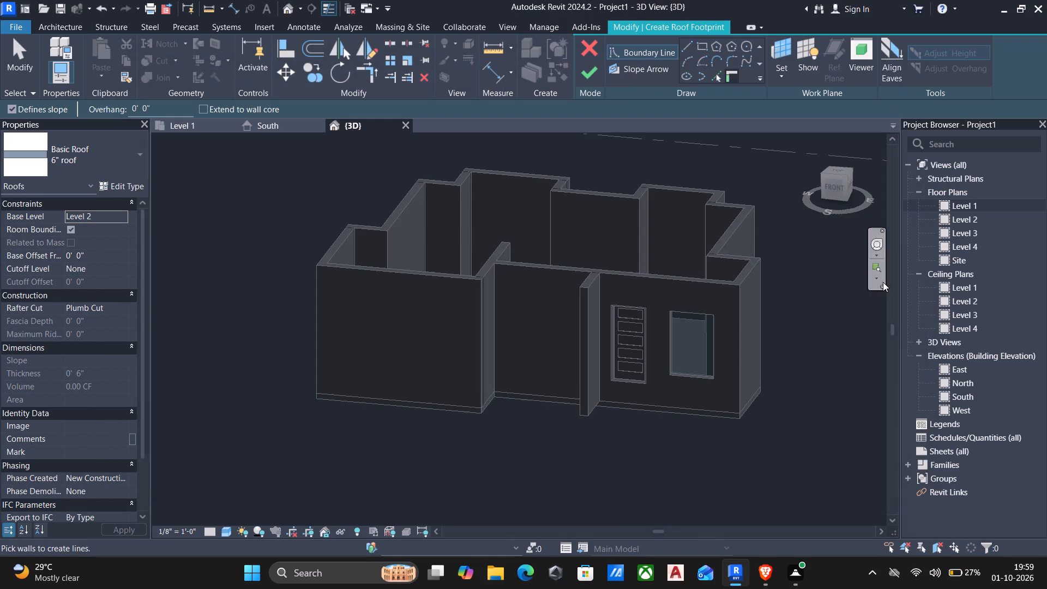
In the Level 2 floor plan, pick slope-defining roof boundary lines along the outer wall faces, from the northwest bay down the west side to the southwest room's east wall.
double_click(970, 220)
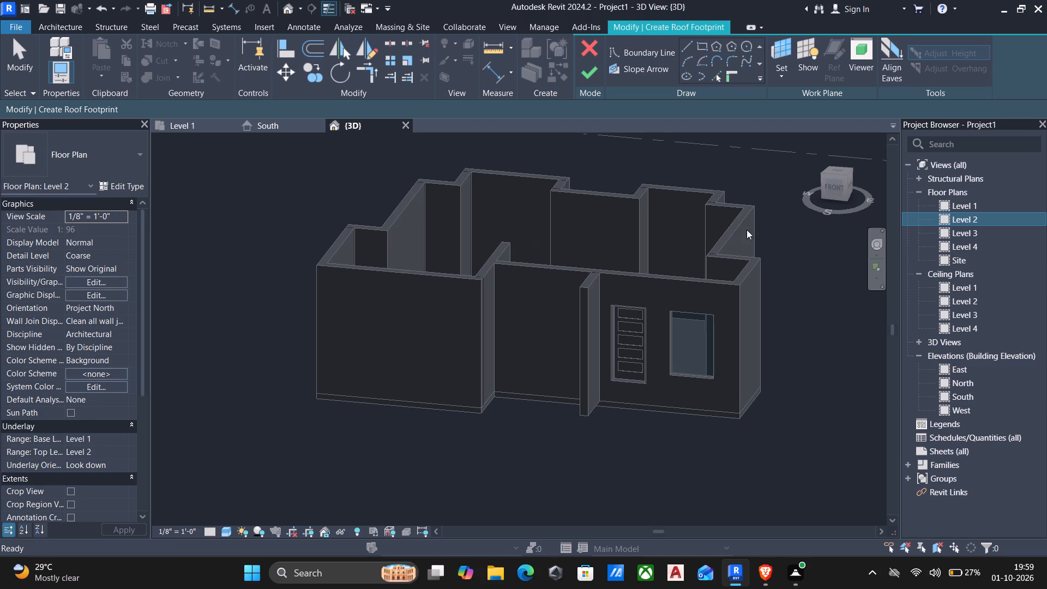
triple_click(965, 214)
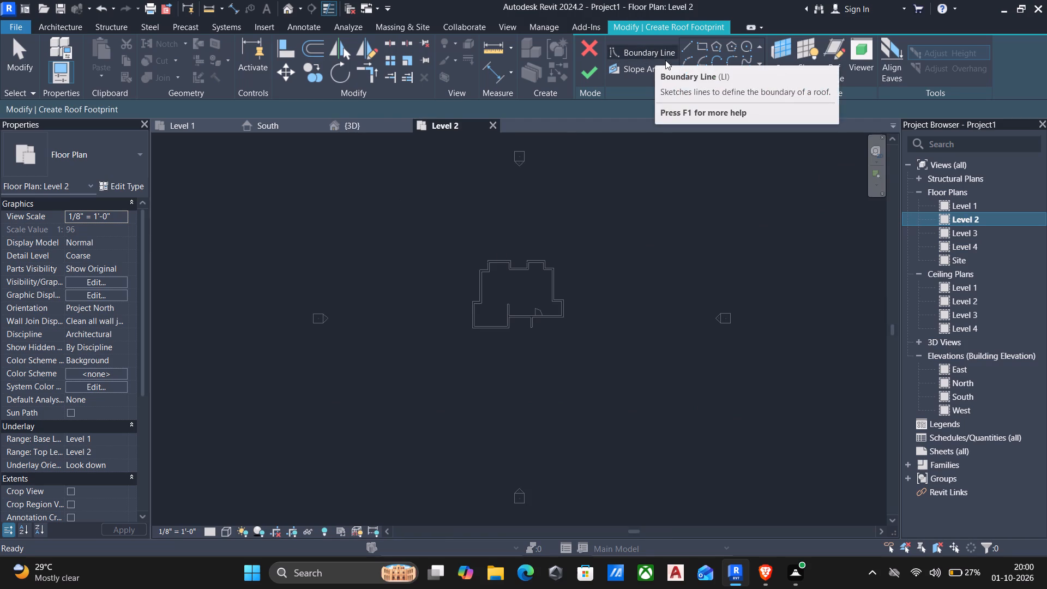
scroll(694, 60, up, 3)
click(722, 77)
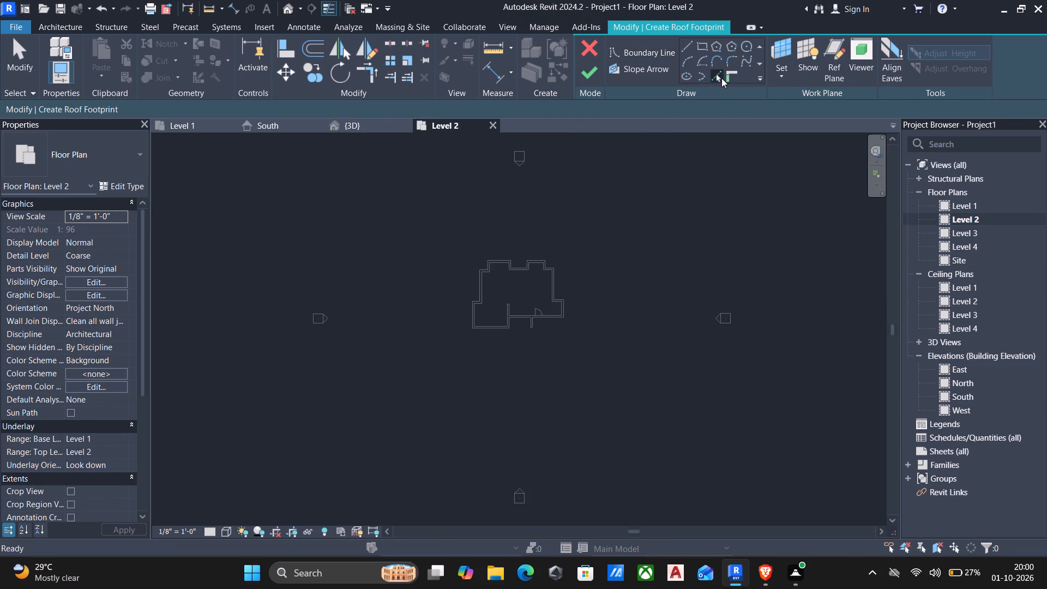
scroll(505, 267, up, 4)
click(501, 256)
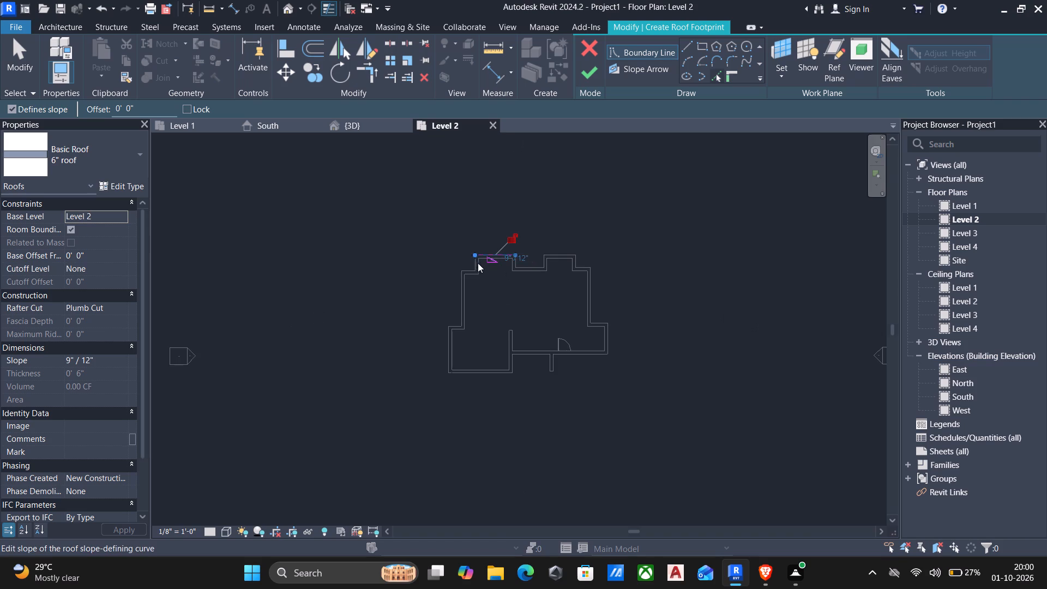
scroll(472, 269, up, 4)
click(477, 260)
click(459, 271)
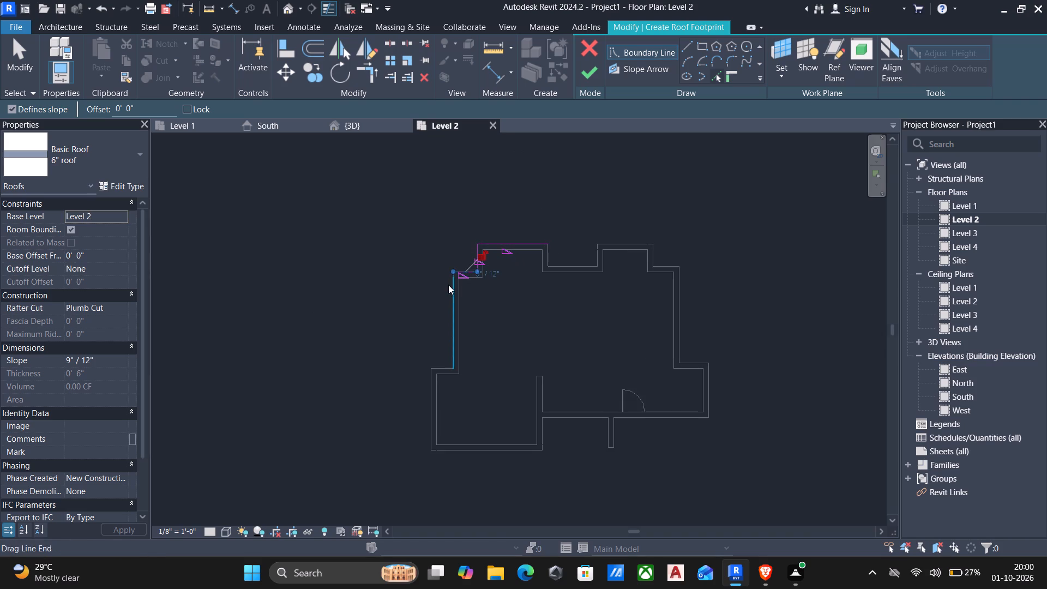
click(453, 290)
click(436, 365)
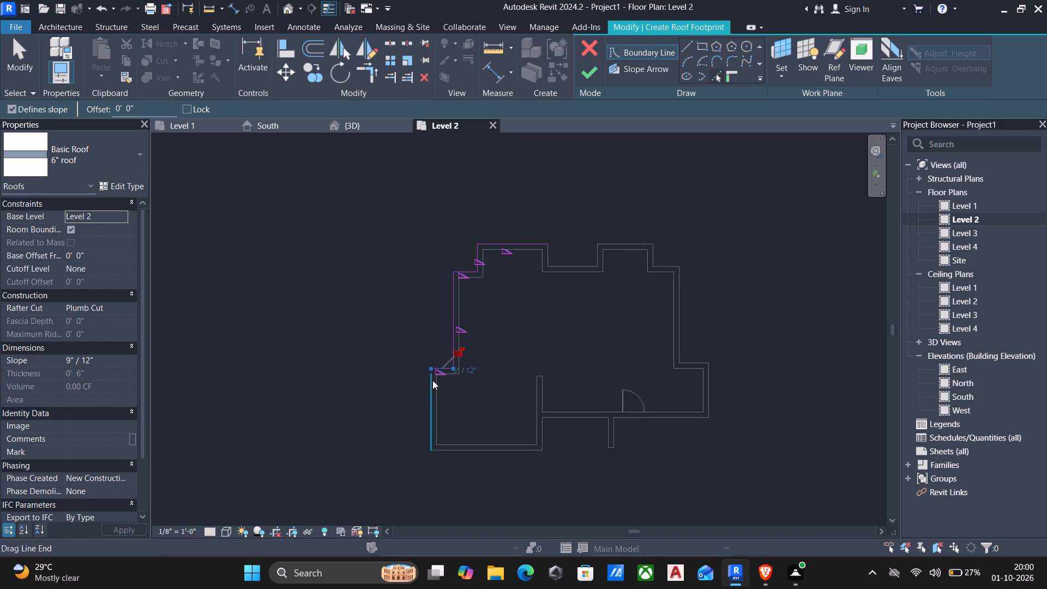
click(432, 389)
click(473, 451)
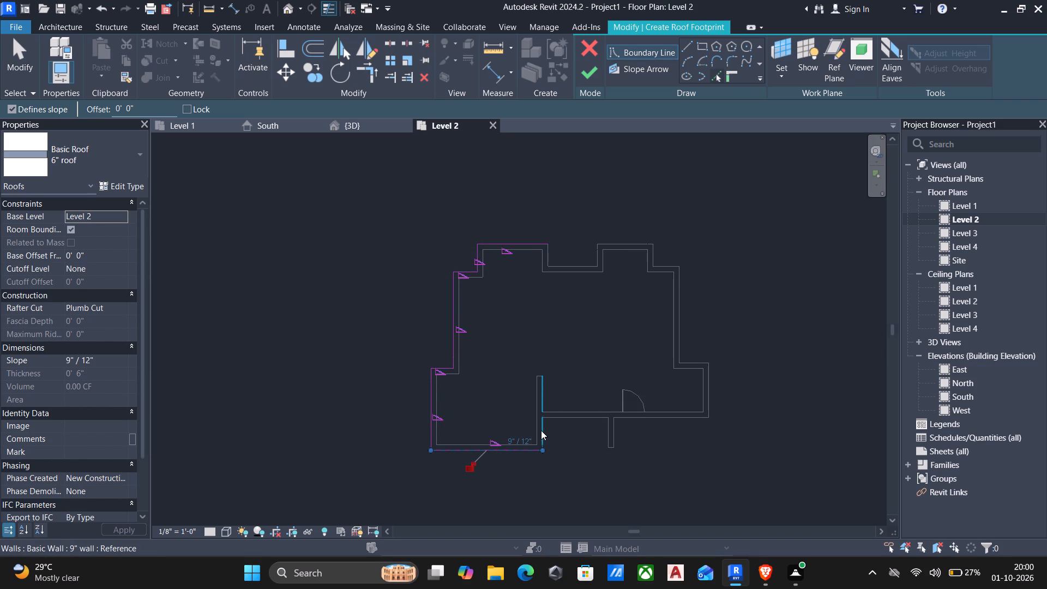
click(541, 430)
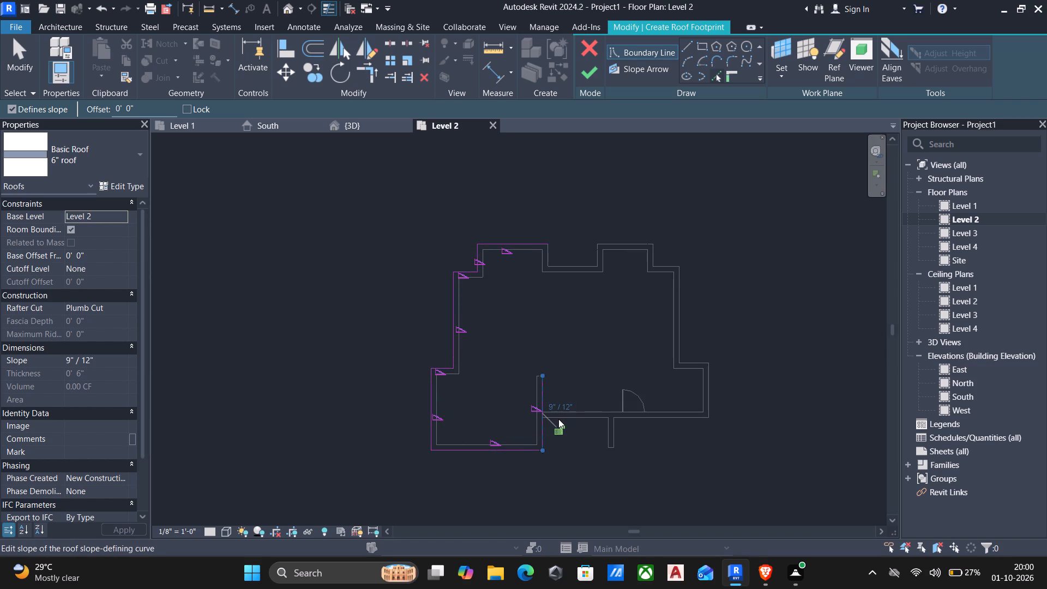
Pick the remaining roof boundary lines along the outer faces of the front door wall, the east walls, the northeast bay and the rear recess.
click(593, 417)
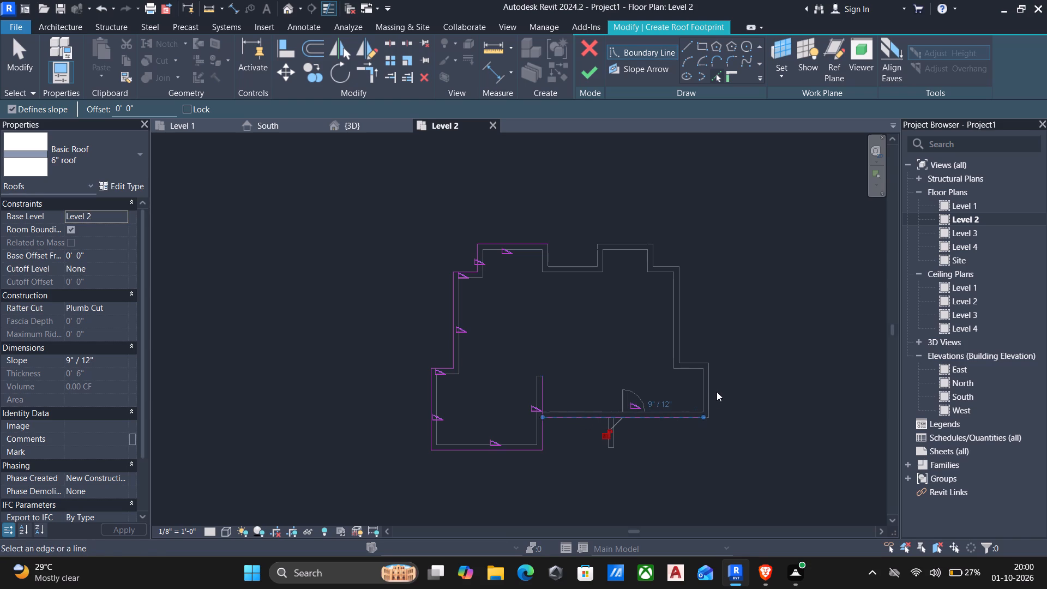
click(708, 393)
click(687, 363)
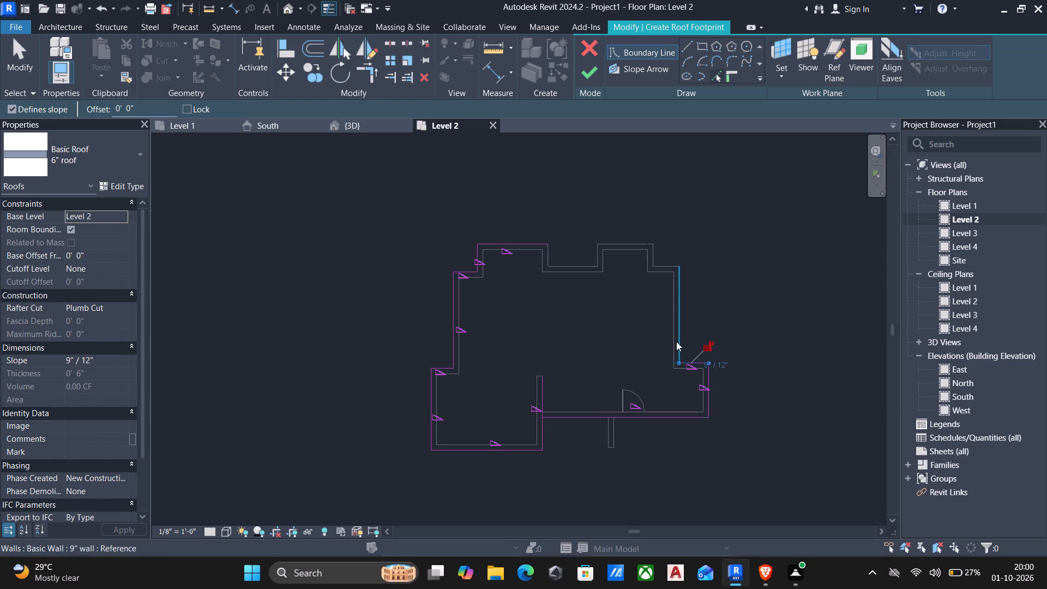
click(676, 341)
click(664, 264)
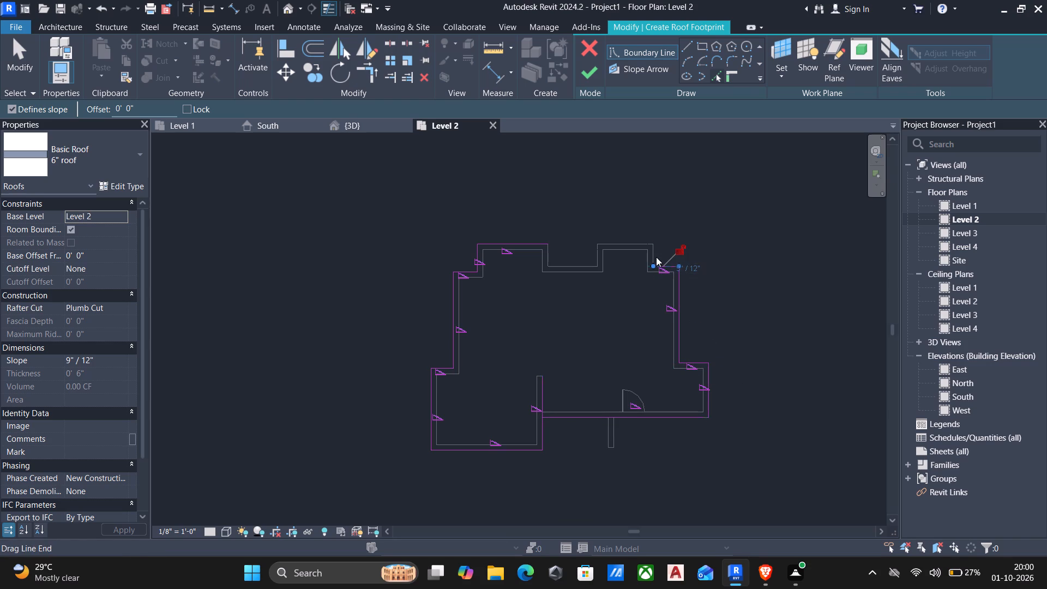
click(655, 255)
click(638, 244)
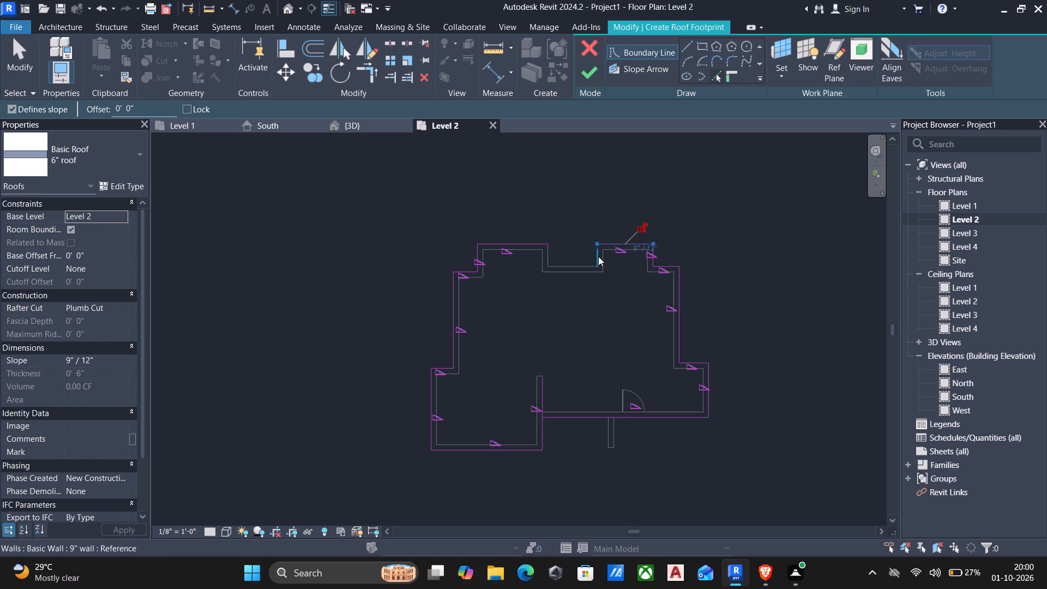
click(598, 257)
click(574, 267)
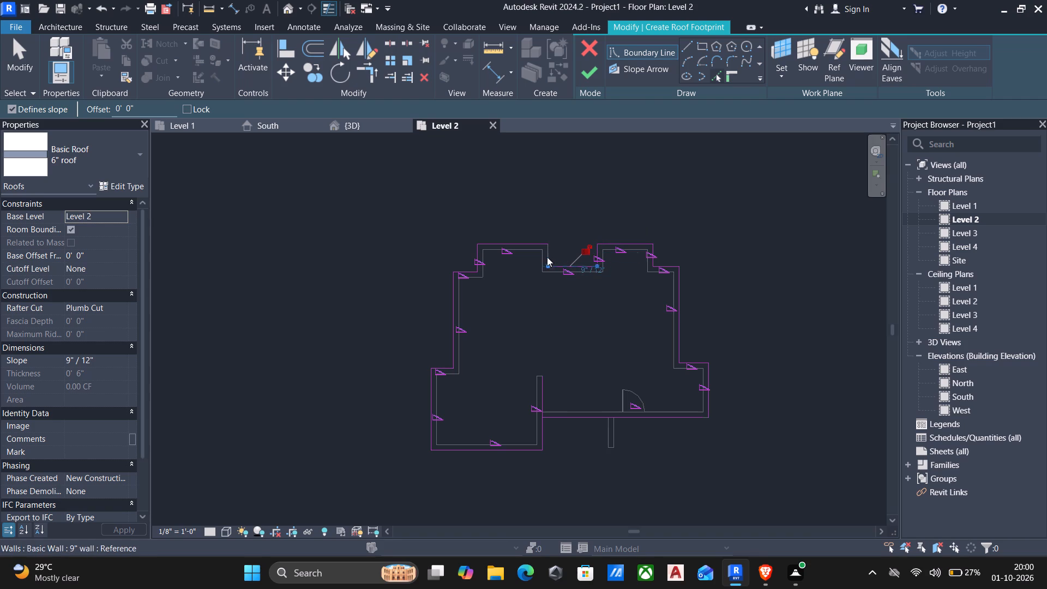
click(546, 256)
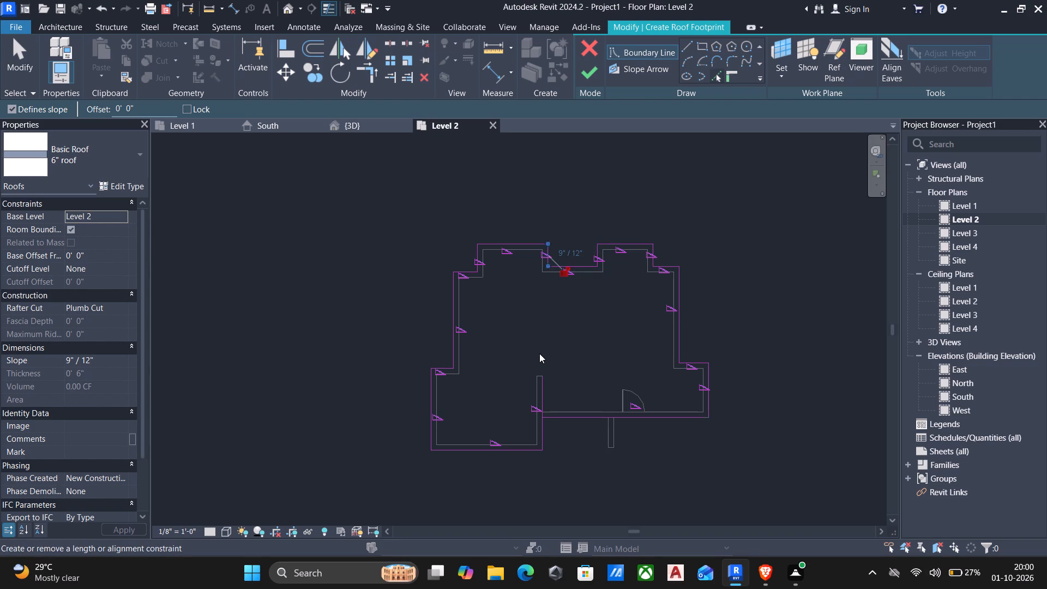
Trim the roof boundary lines to a corner where the southwest room's east wall meets the front door wall, and try finishing the footprint.
key(Escape)
text(tr)
click(539, 436)
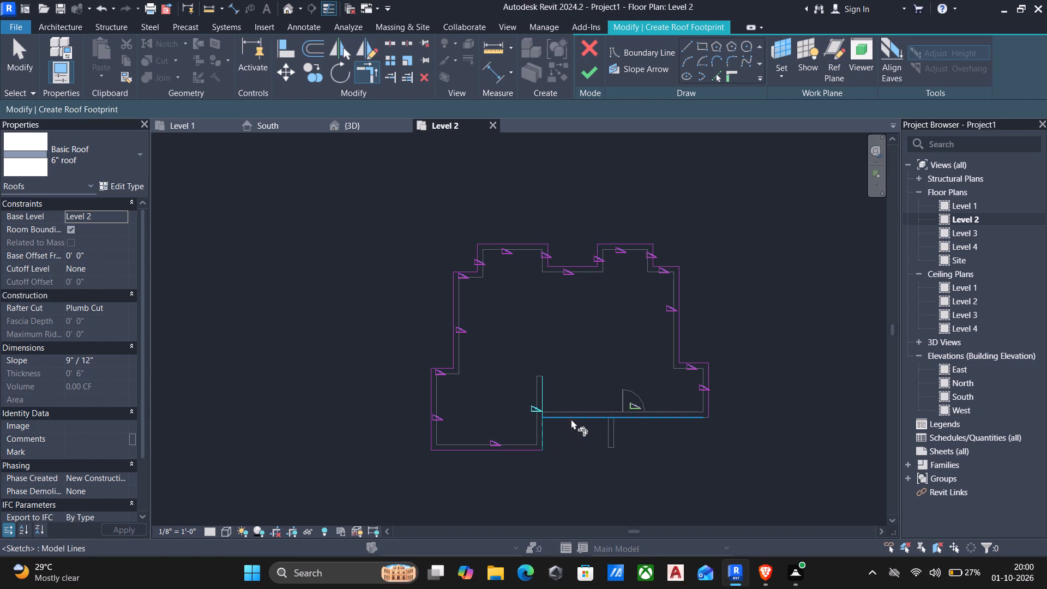
click(571, 419)
click(587, 79)
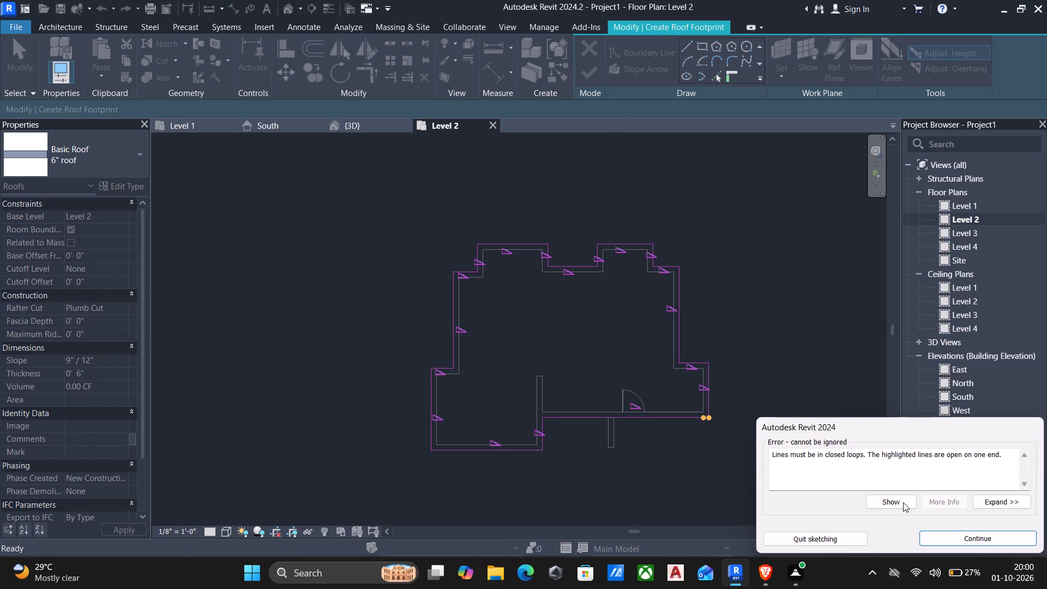
click(985, 538)
Extend the front and east roof boundary lines to meet at the southeast outer corner and finish the roof footprint.
scroll(671, 415, up, 5)
scroll(736, 417, up, 4)
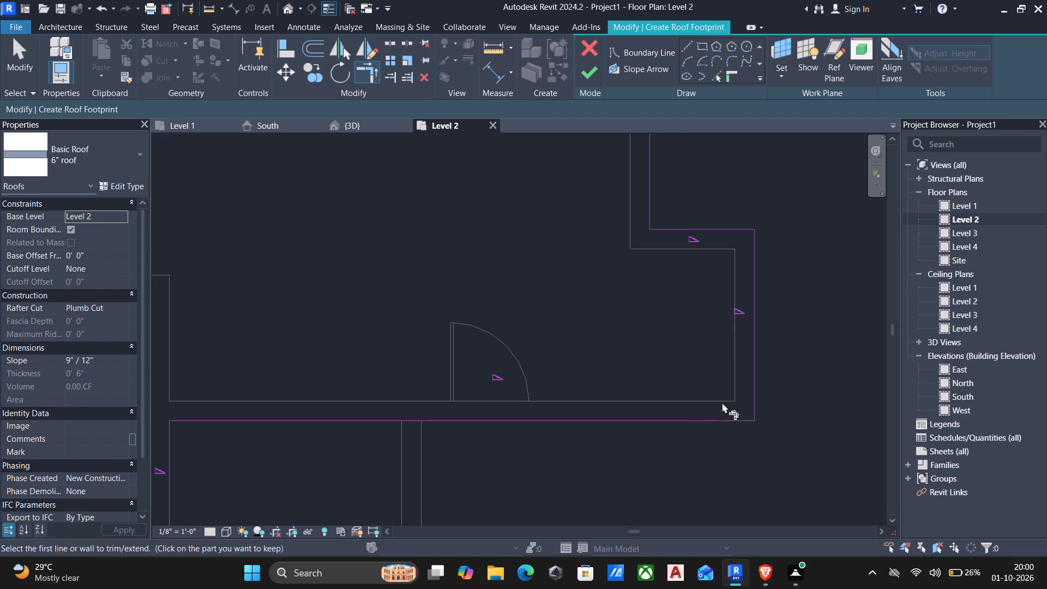
key(Escape)
text(tr)
click(757, 404)
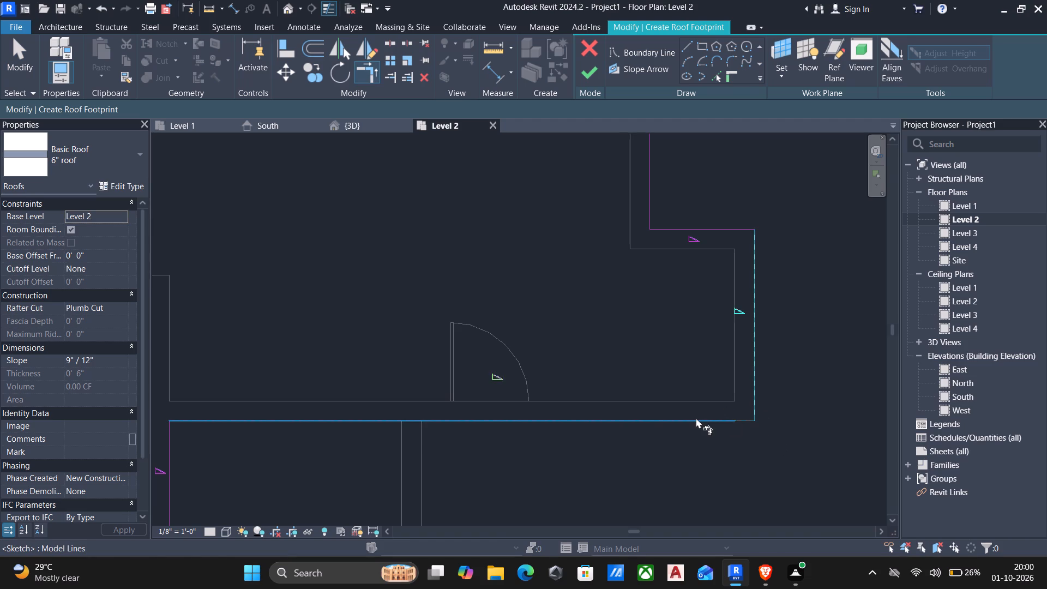
click(694, 418)
scroll(685, 413, down, 4)
middle_drag(573, 304, 574, 416)
scroll(574, 416, down, 3)
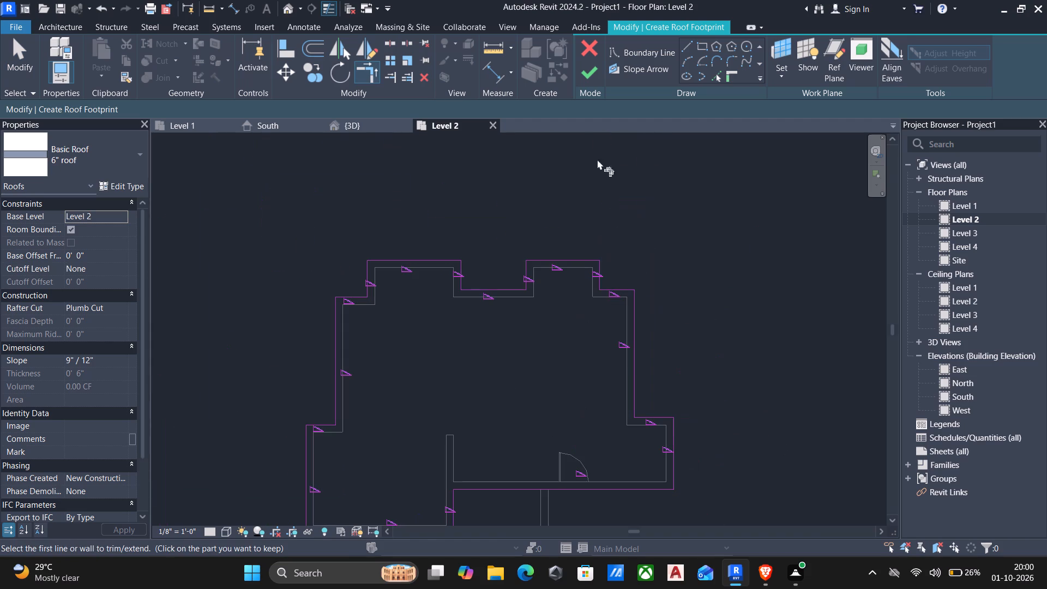
click(586, 80)
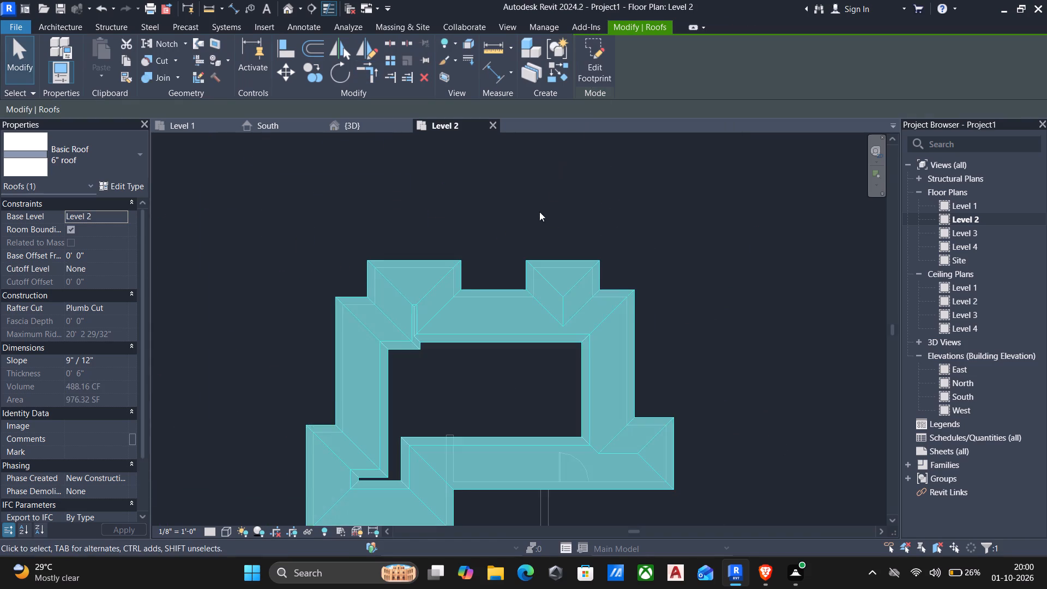
In the 3D view, flatten the selected 6" roof by setting its slope to 0" / 12".
scroll(536, 220, down, 3)
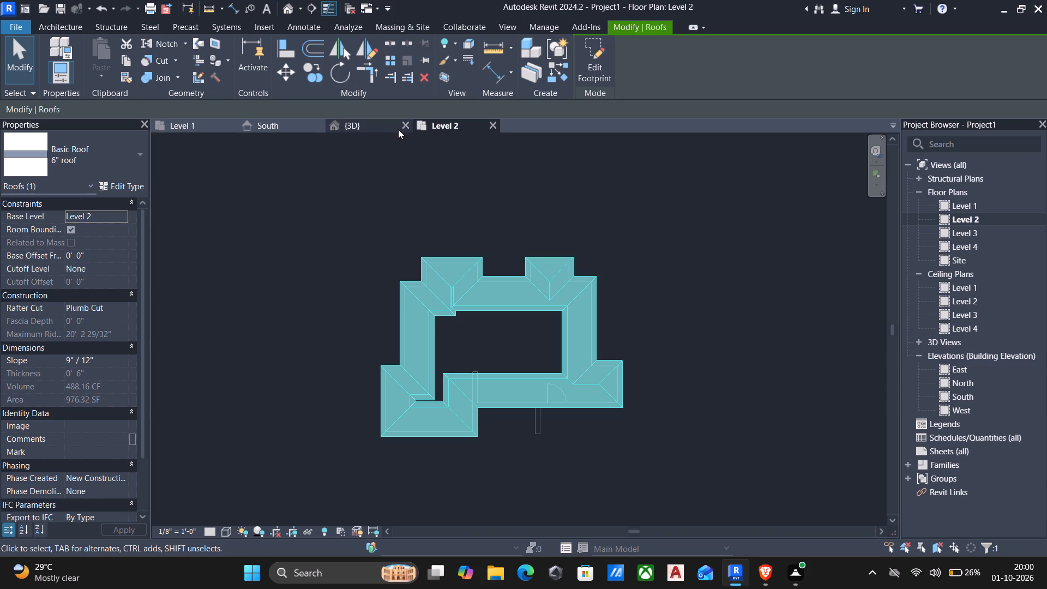
click(352, 127)
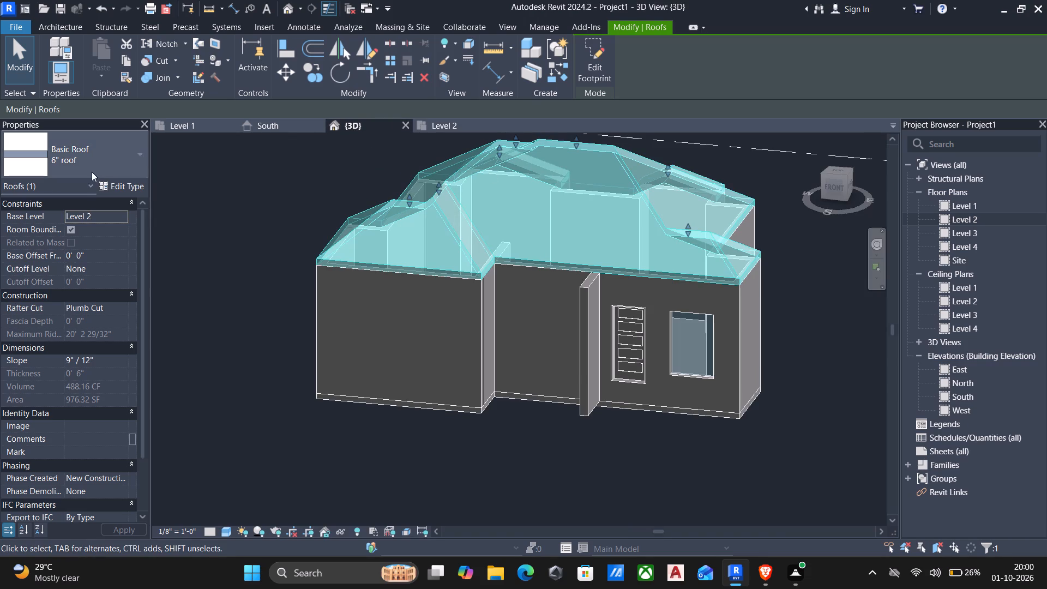
click(114, 359)
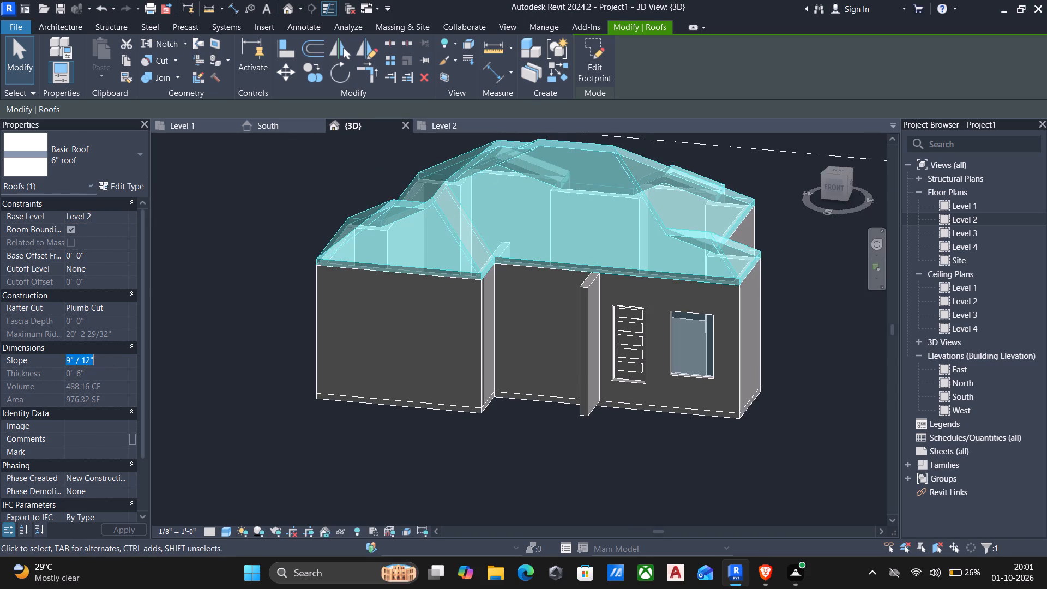
key(0)
key(apostrophe)
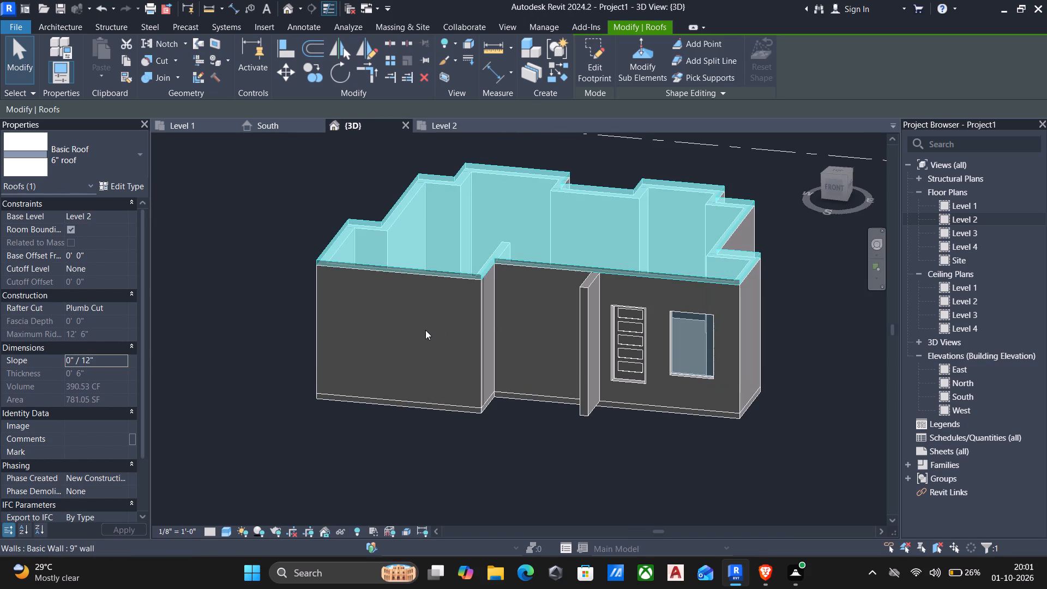
key(Escape)
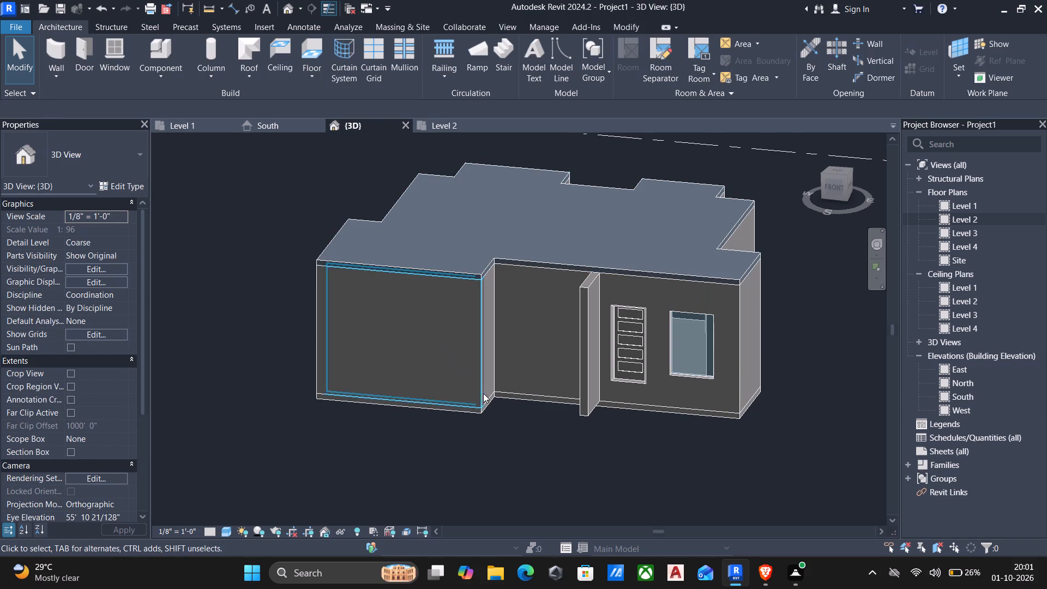
shift+middle_drag(496, 403, 521, 431)
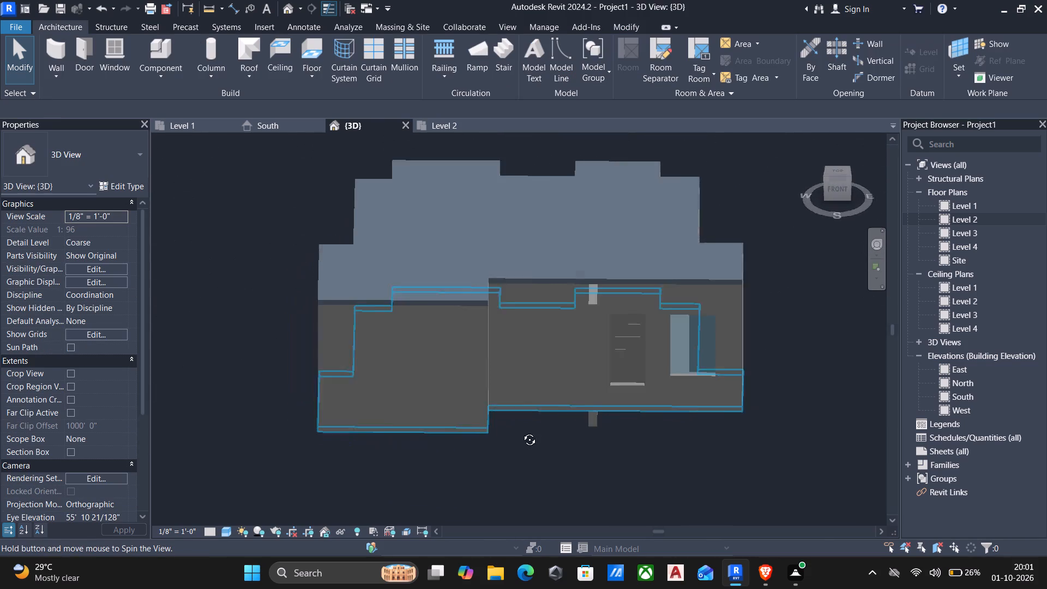
shift+middle_drag(521, 431, 435, 429)
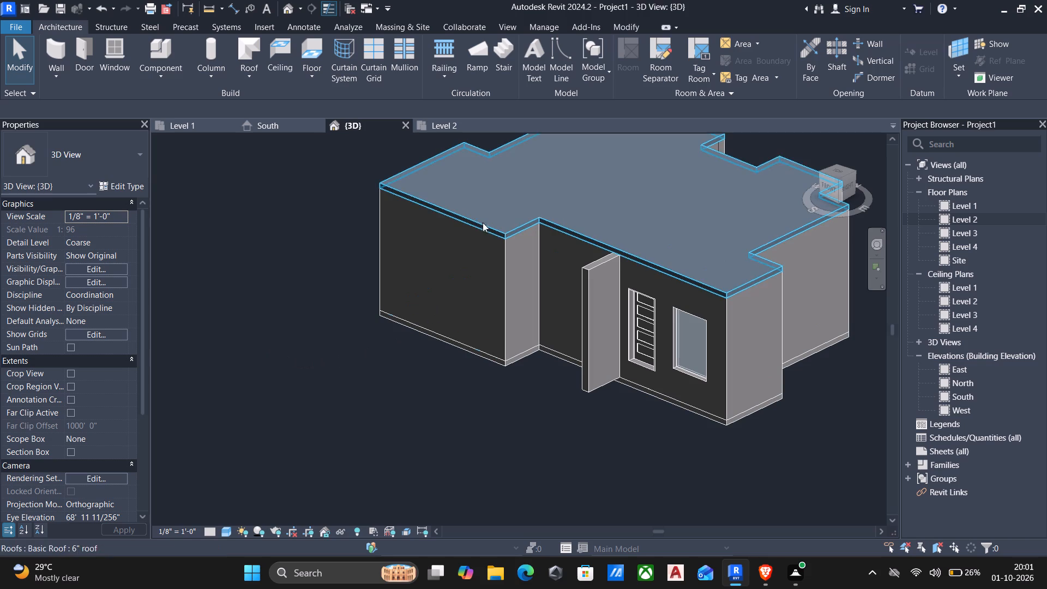
In the Level 2 floor plan, start a wall and duplicate the 9" wall type under the name 6".
double_click(977, 231)
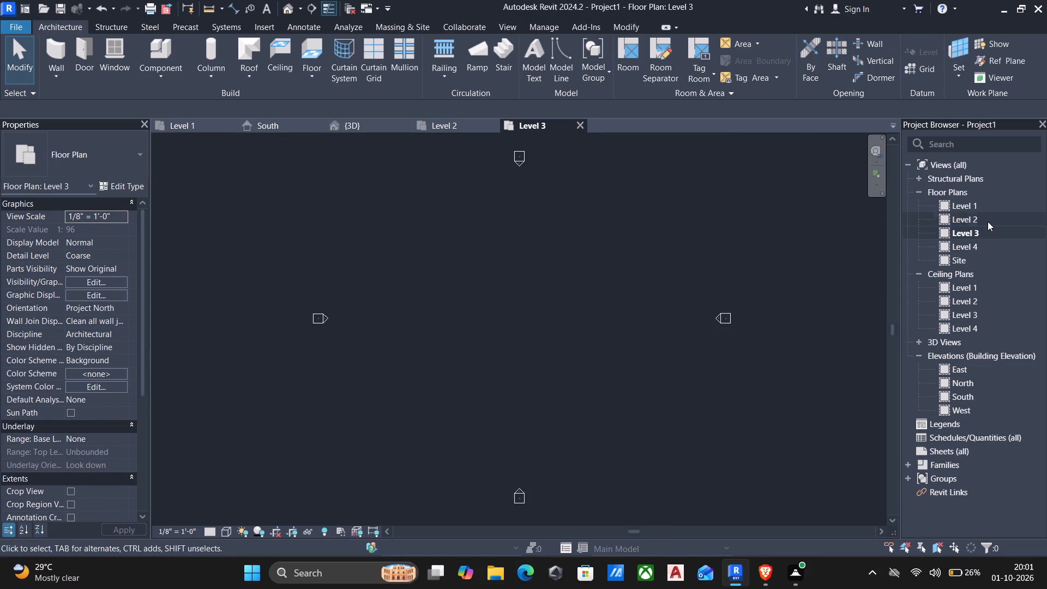
click(988, 220)
click(989, 220)
drag(989, 220, 981, 220)
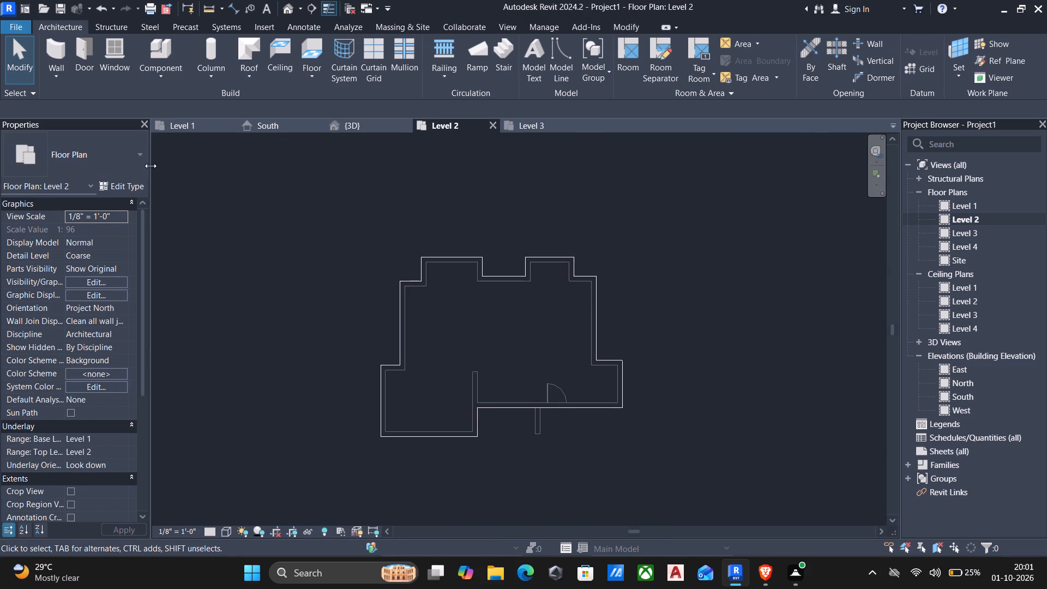
text(wa)
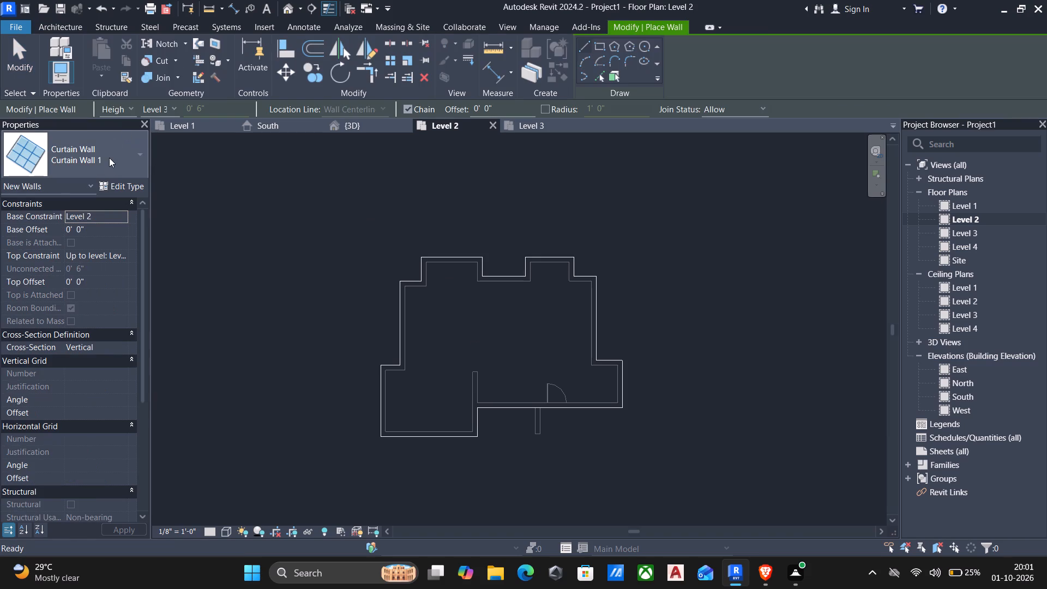
click(109, 158)
scroll(73, 250, up, 19)
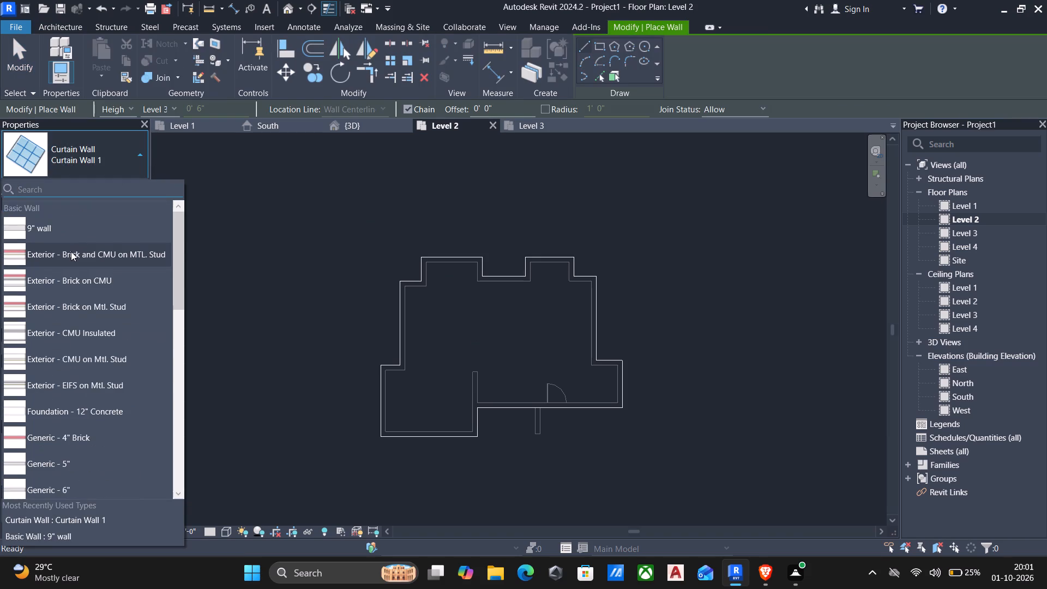
click(58, 236)
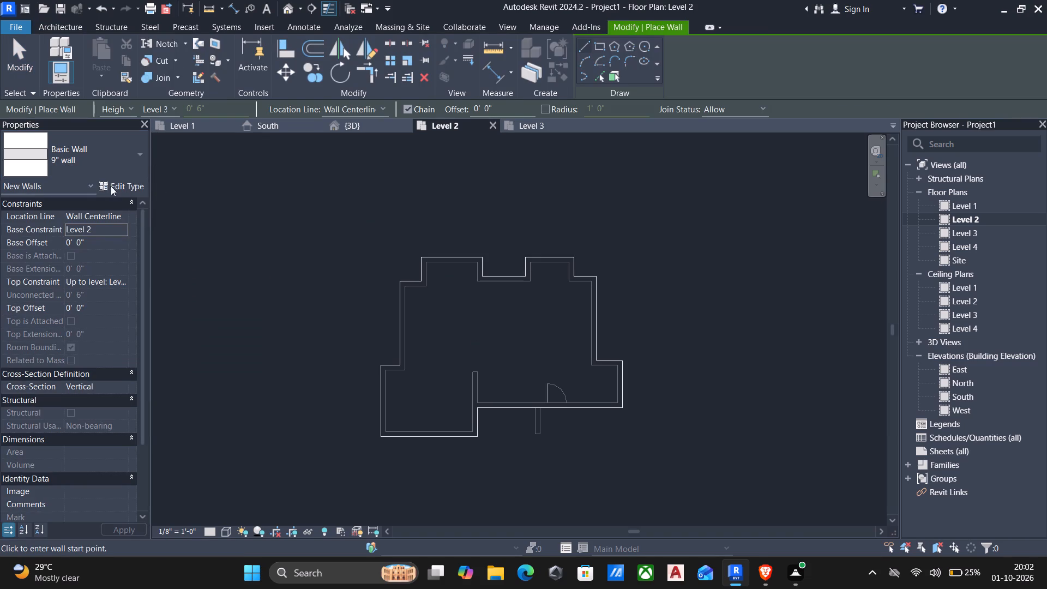
click(111, 186)
click(851, 111)
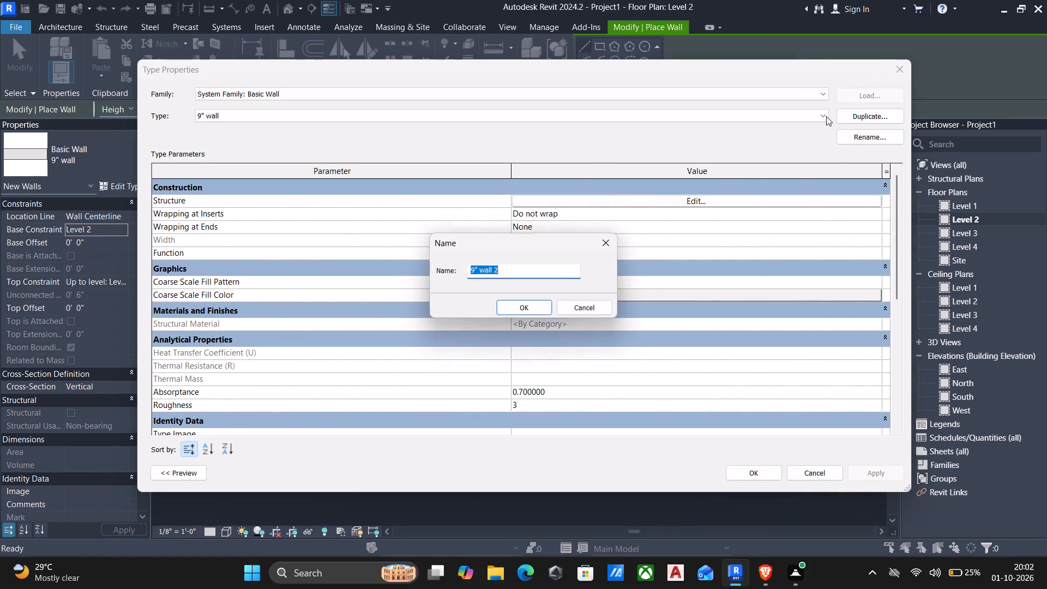
key(BackSpace)
text(6")
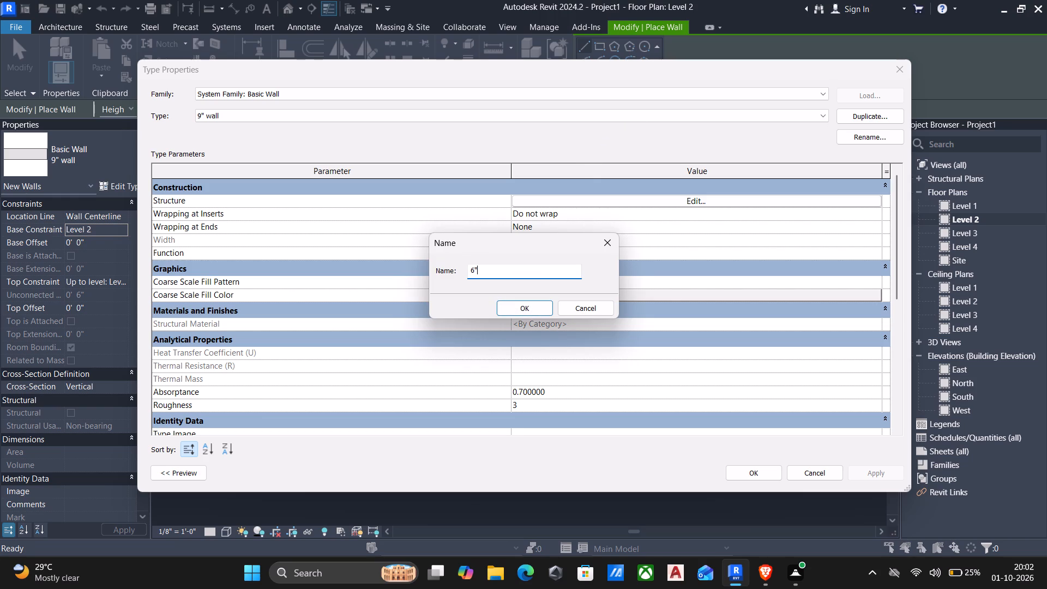
key(space)
click(509, 309)
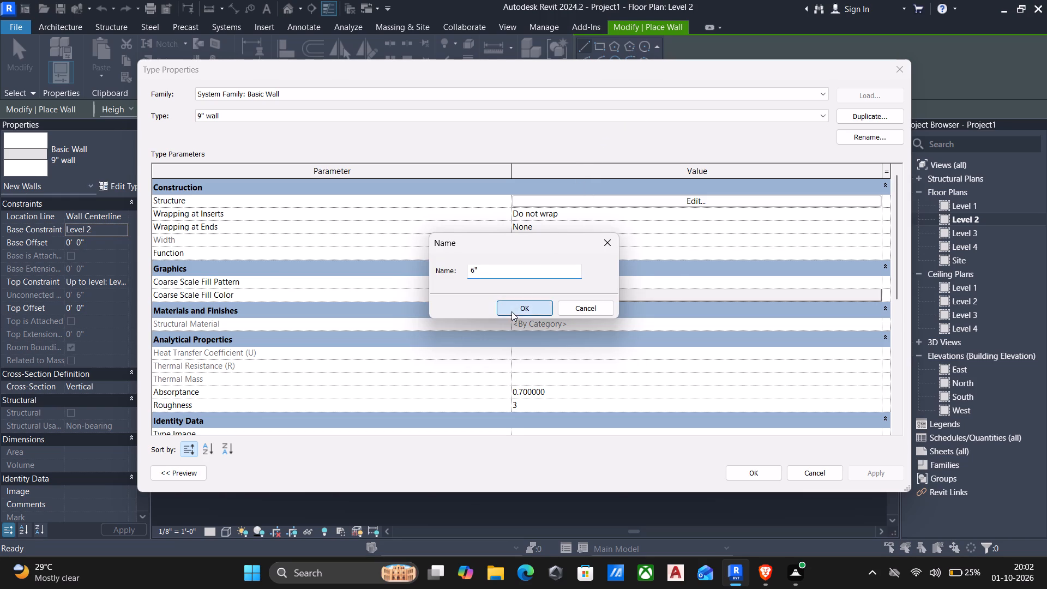
Set the structure layer thickness of the new wall type to 6" and apply the type.
click(673, 205)
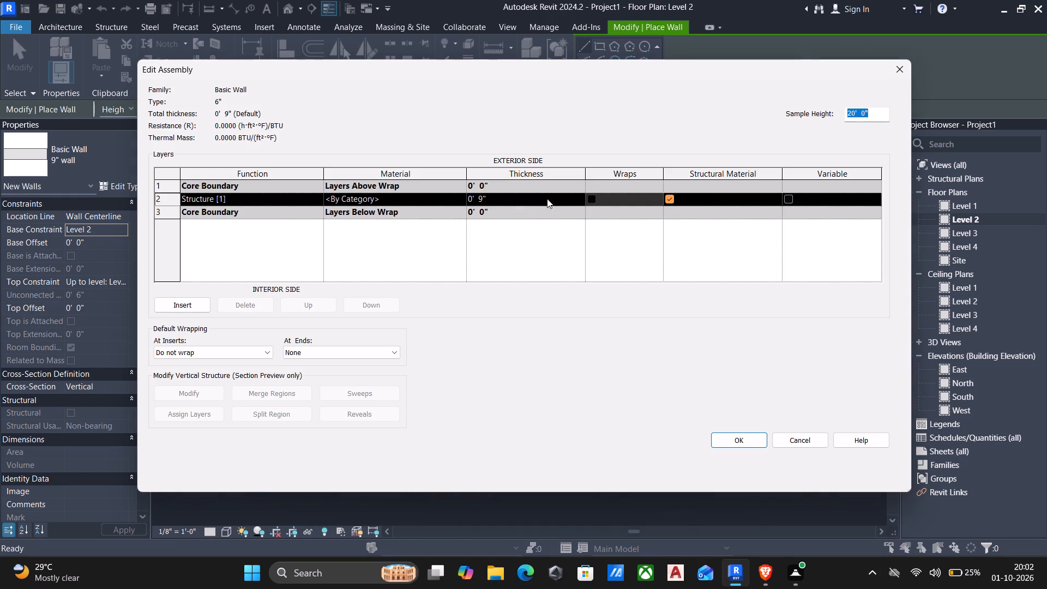
click(519, 206)
text(6")
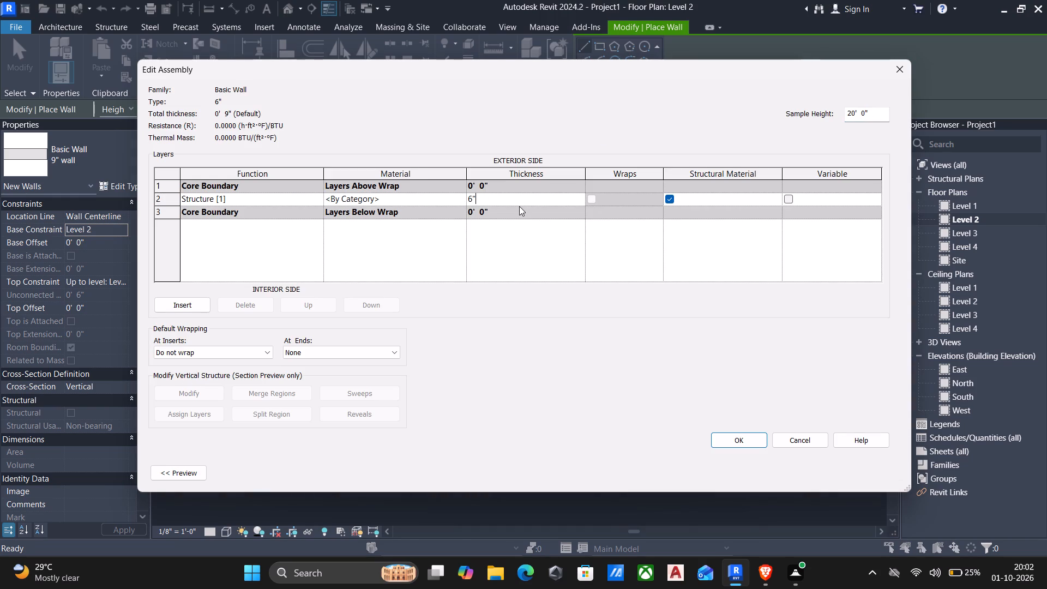
key(Return)
click(726, 437)
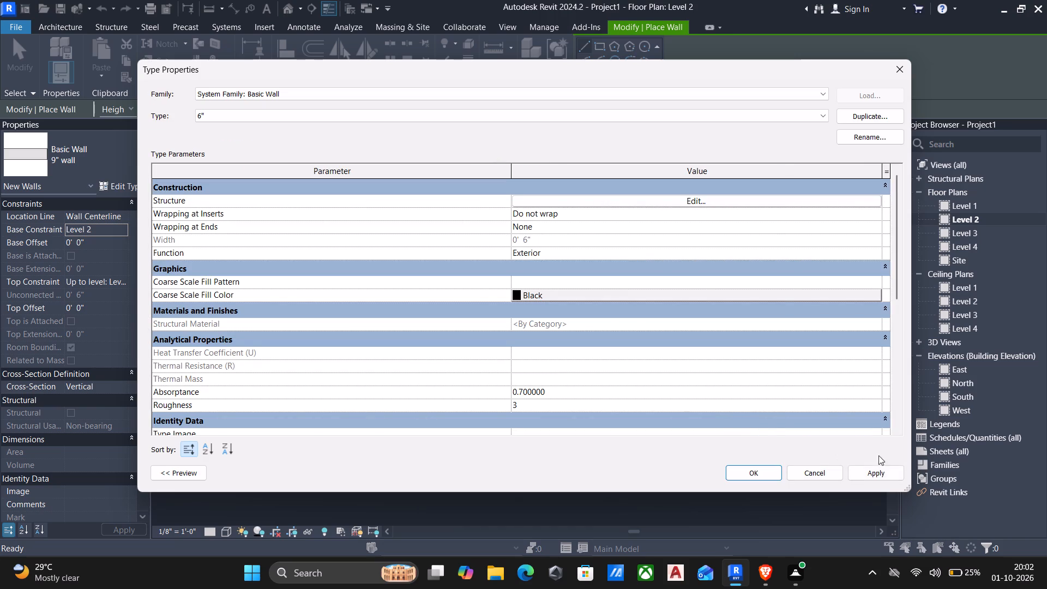
click(880, 472)
click(733, 470)
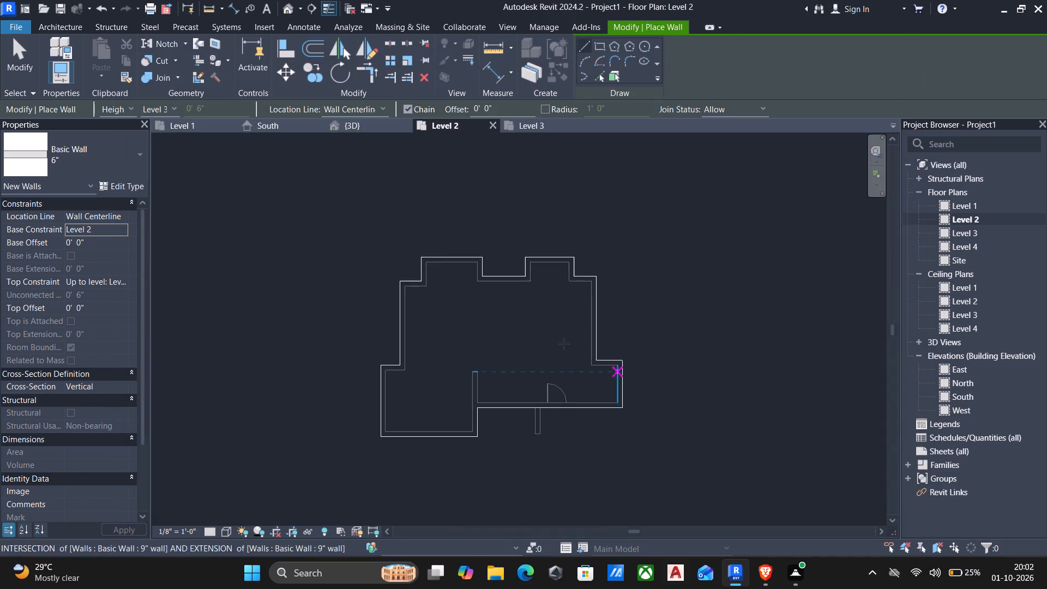
With location line Finish Face: Exterior, draw 6" walls inside the roof edge from midway along the southwest room's south side around its southeast corner to the front door wall.
scroll(425, 278, up, 4)
middle_drag(424, 287, 464, 219)
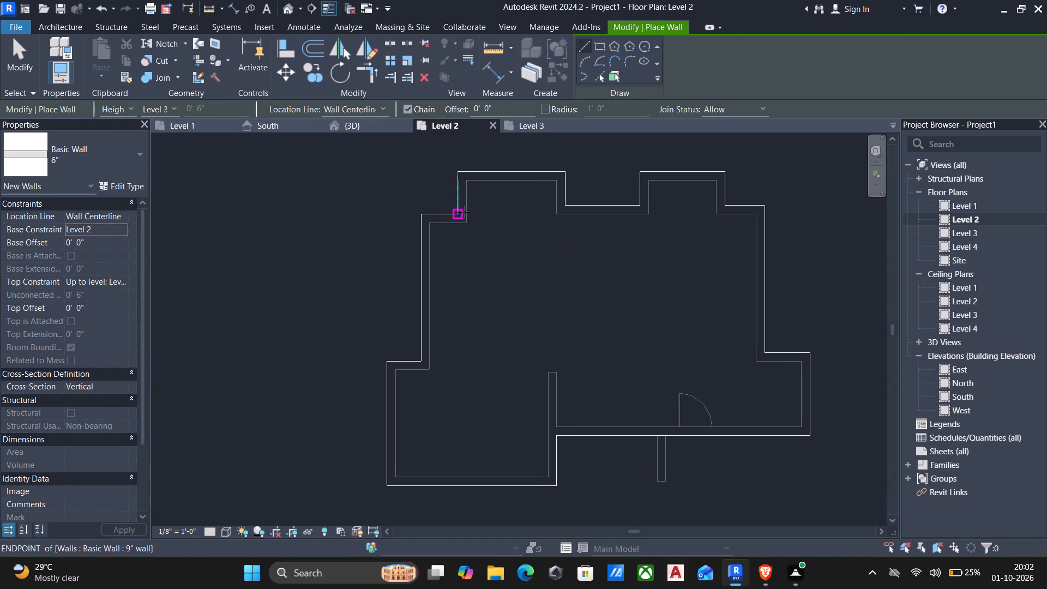
middle_drag(458, 281, 459, 234)
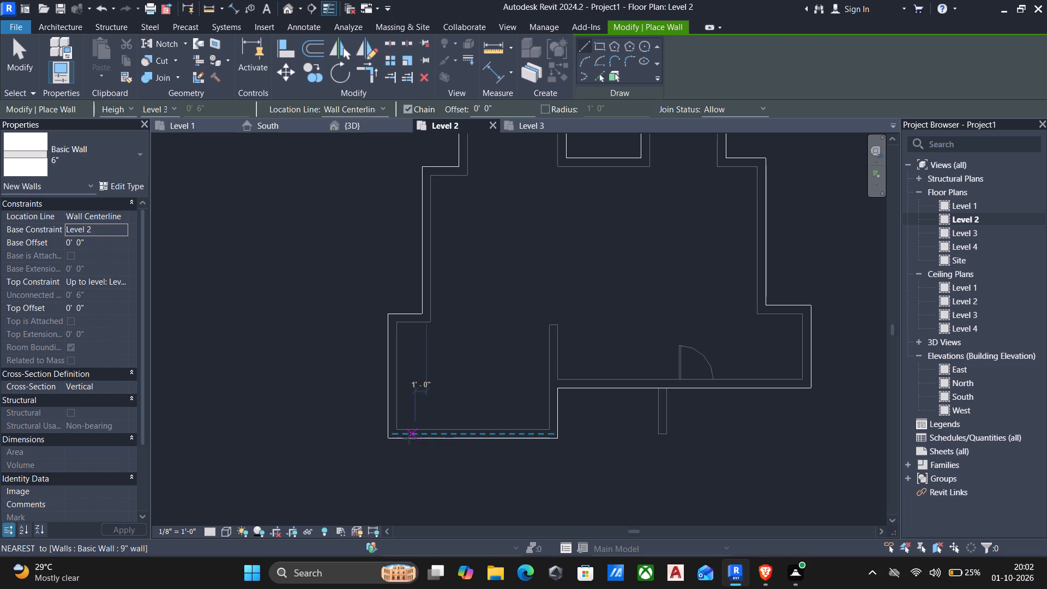
click(384, 105)
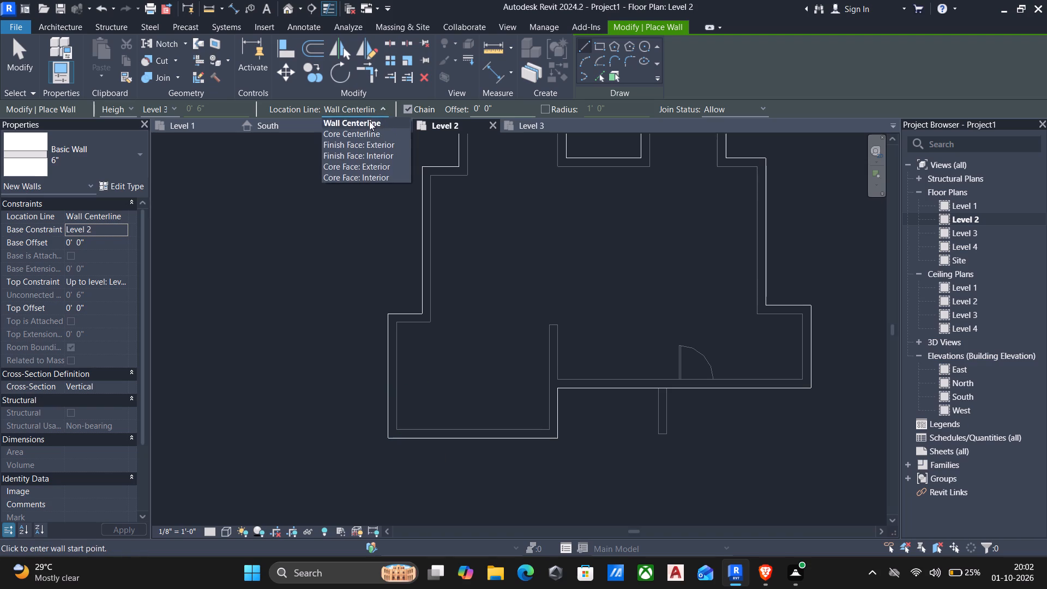
click(359, 147)
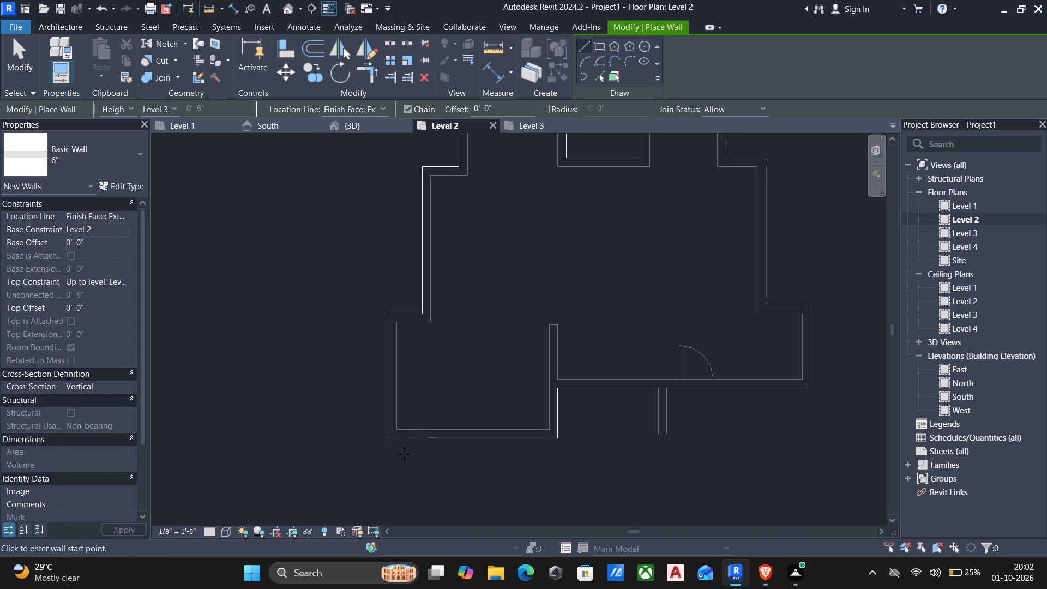
click(456, 442)
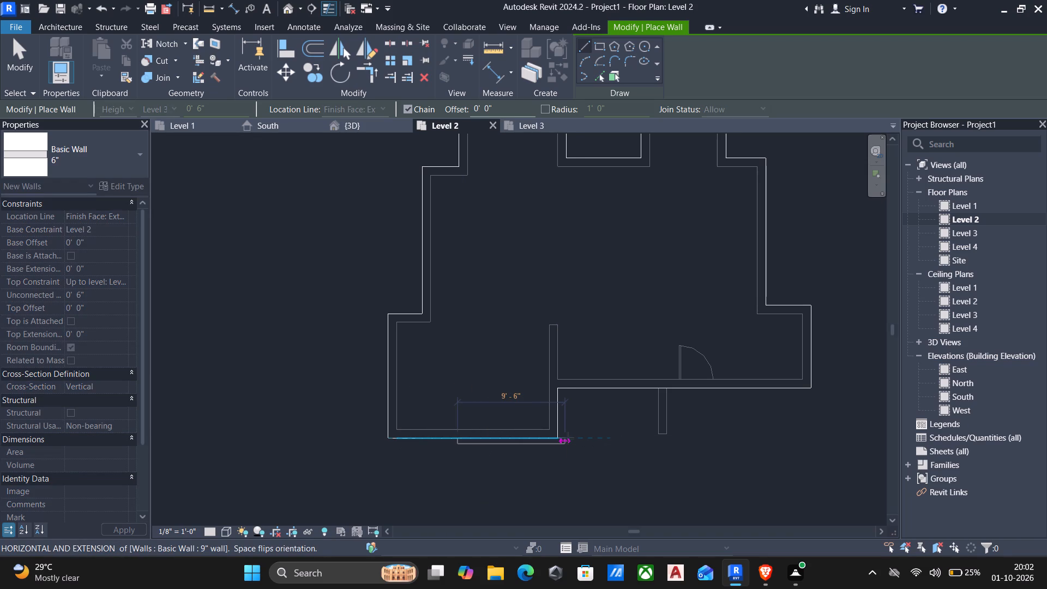
key(space)
click(562, 437)
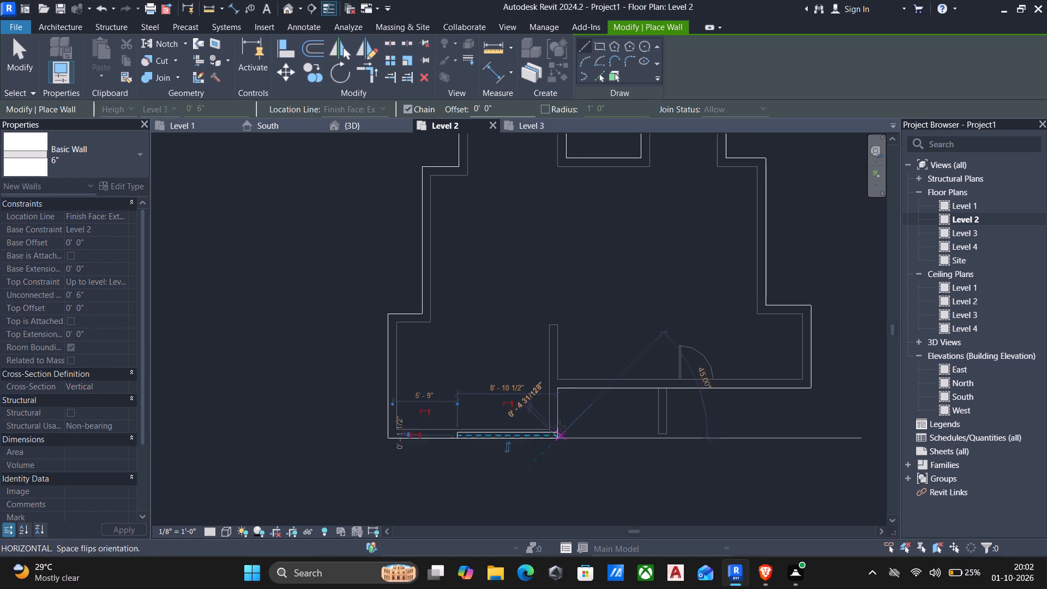
click(556, 389)
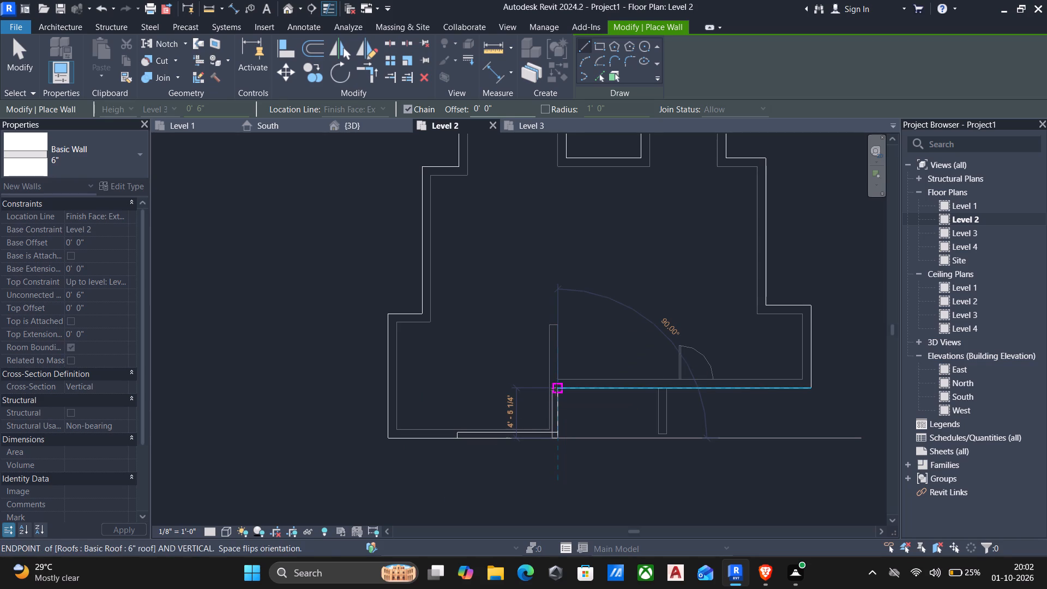
Continue the 6" wall chain along the front roof edge, around the southeast projection and up the east side to the northeast corner.
click(813, 390)
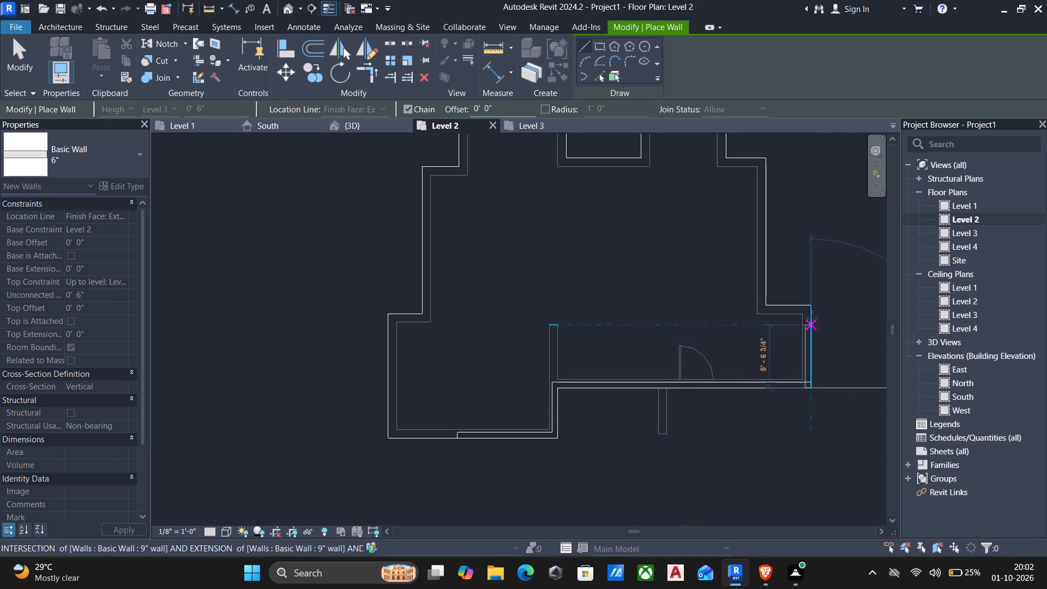
click(807, 306)
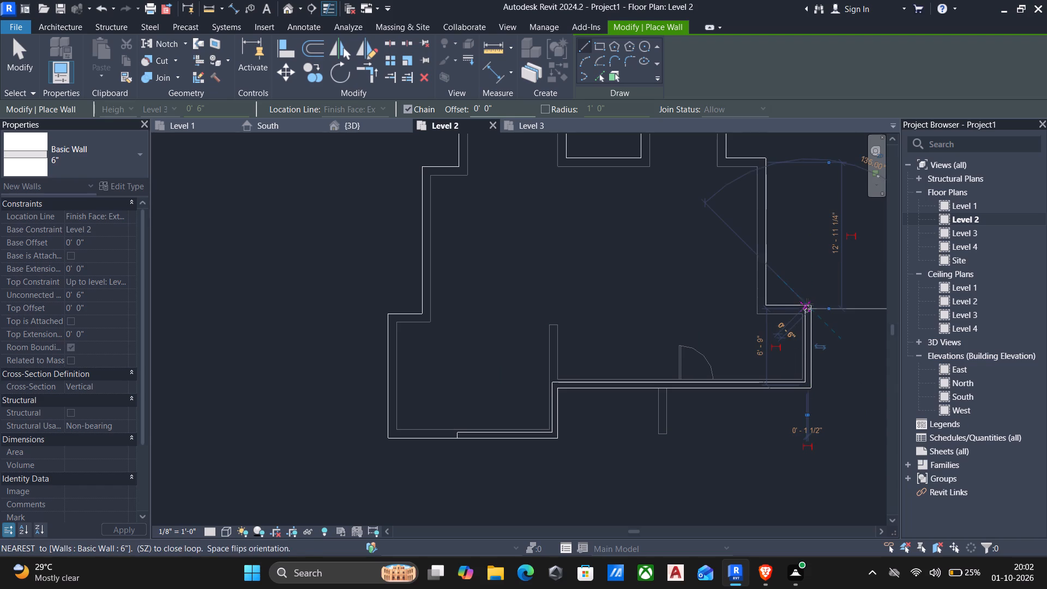
click(763, 305)
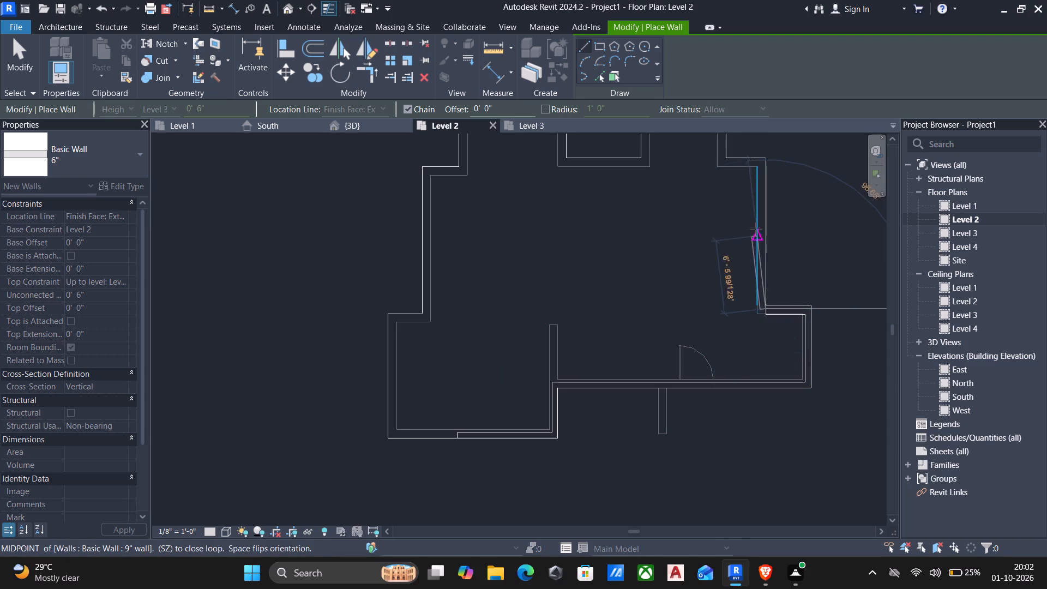
click(763, 160)
scroll(718, 159, up, 2)
middle_drag(717, 167, 727, 181)
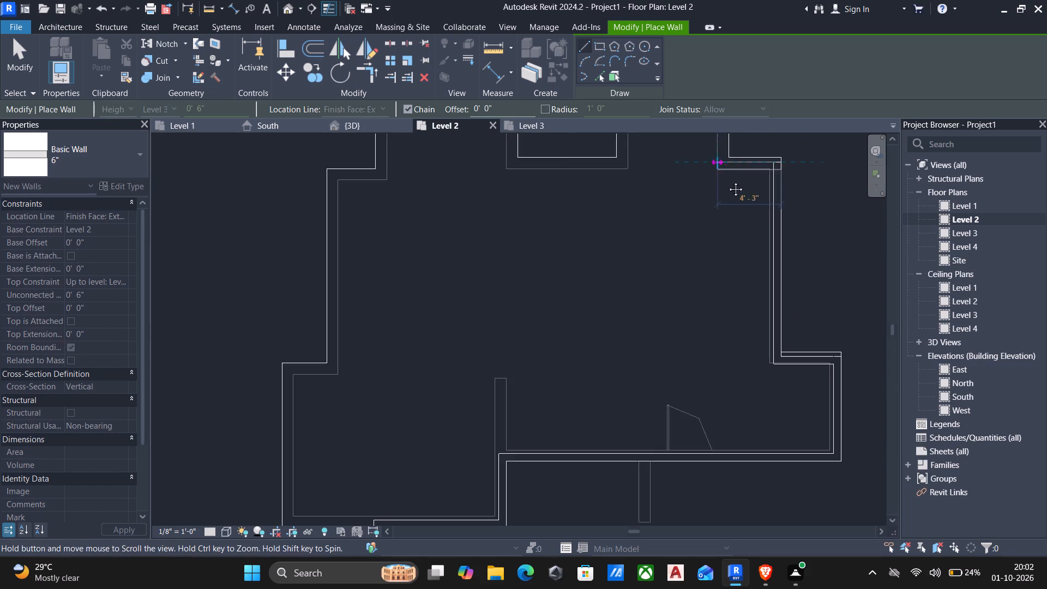
middle_drag(727, 181, 706, 219)
key(space)
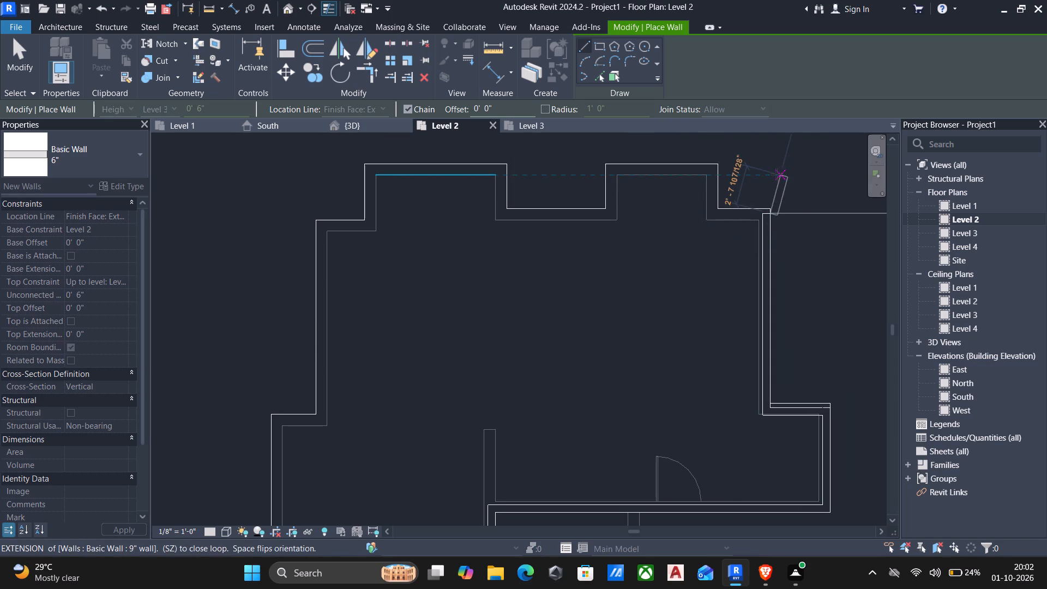
key(Escape)
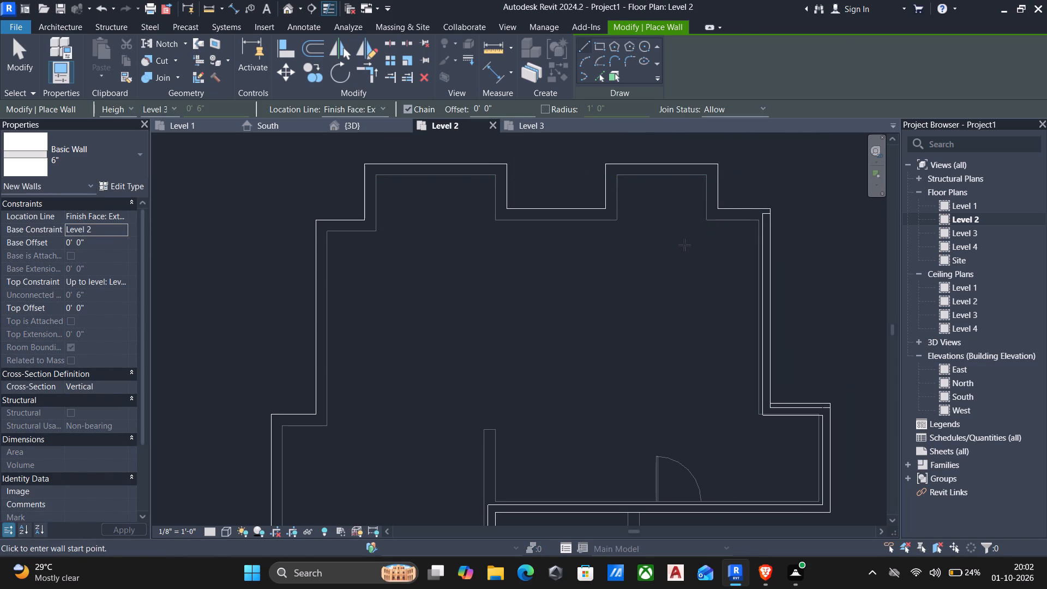
key(Escape)
Align the north end of the east 6" wall with the outer roof edge at the northeast corner.
key(a)
key(l)
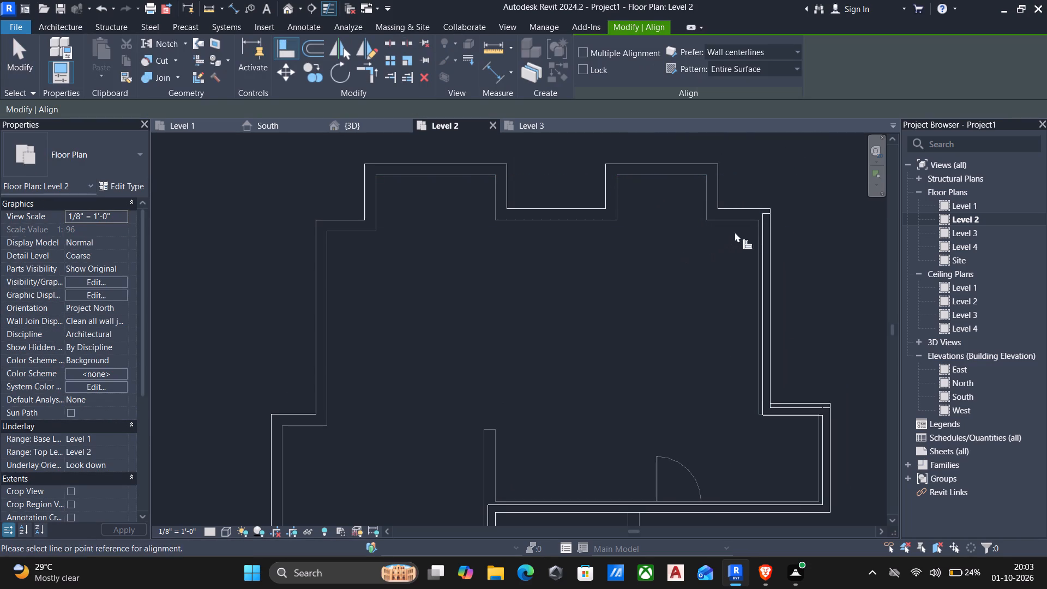
click(760, 207)
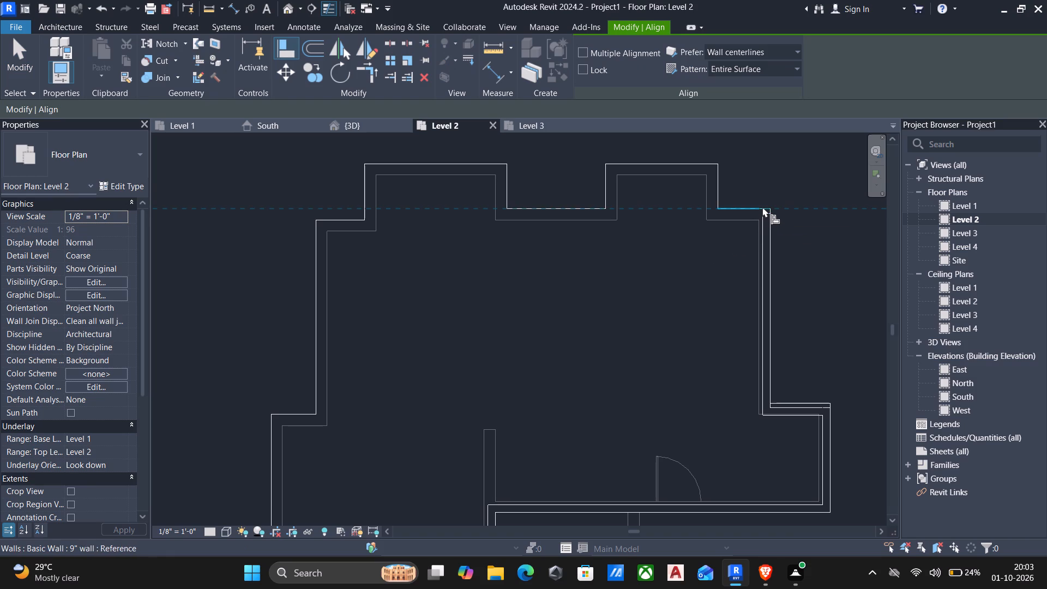
click(766, 213)
key(Escape)
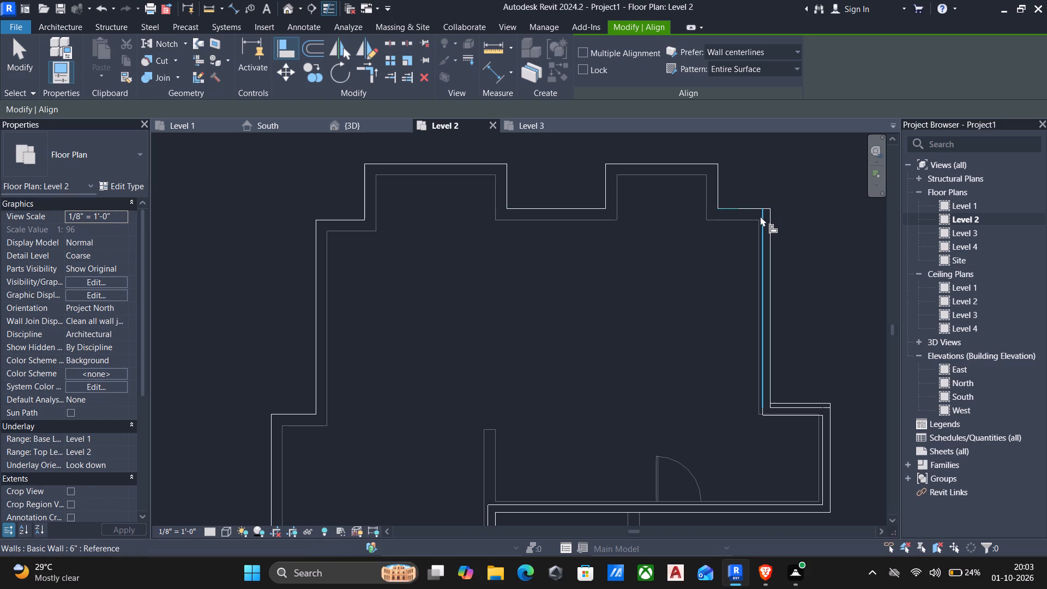
Draw 6" walls inside the north roof edge from the northeast corner around both projections to the northwest corner.
key(Escape)
key(w)
key(a)
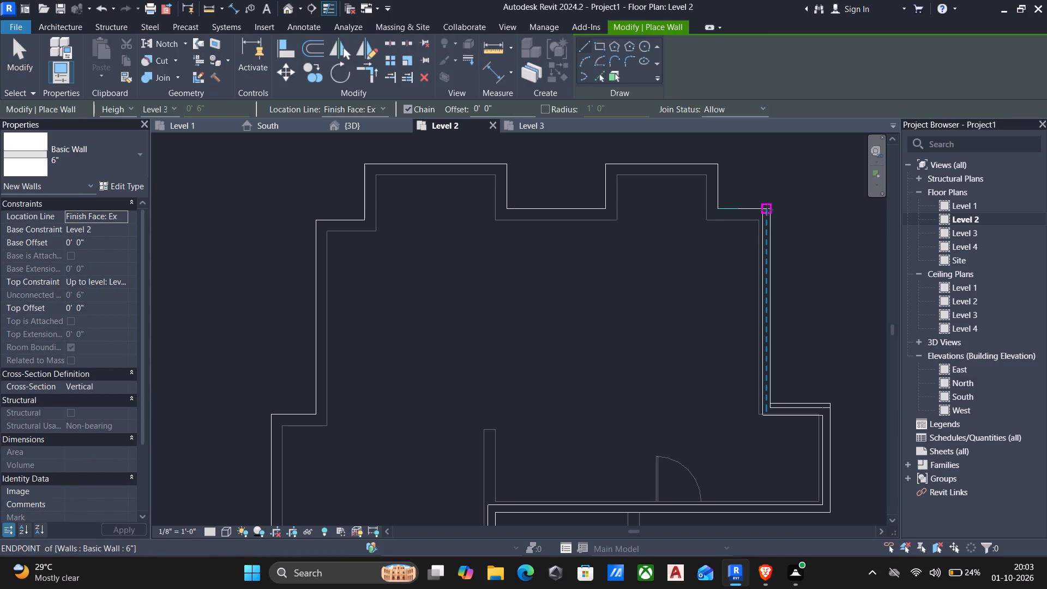
click(772, 210)
key(space)
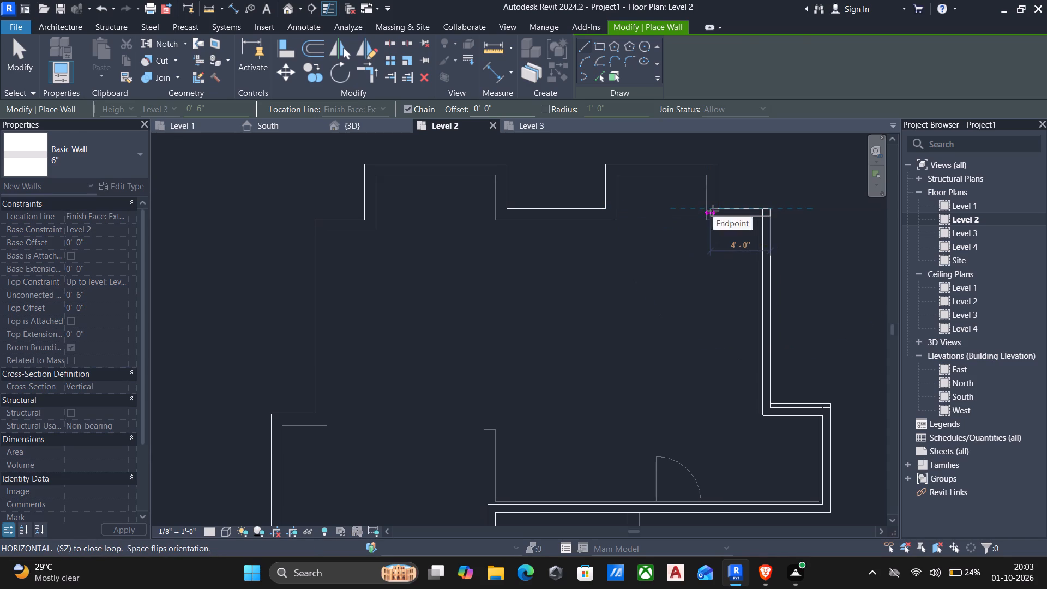
click(715, 209)
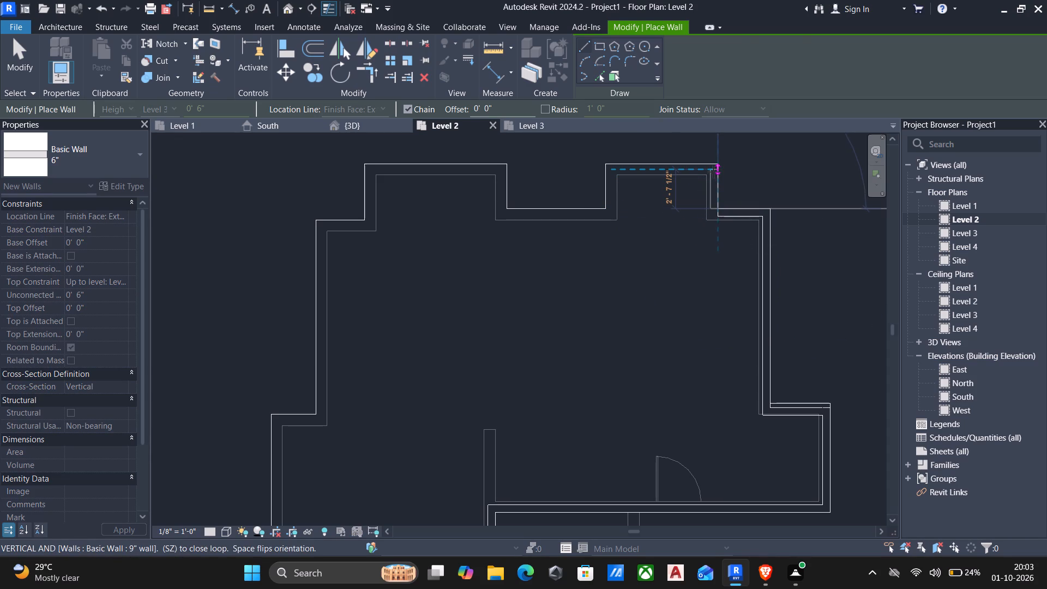
click(715, 165)
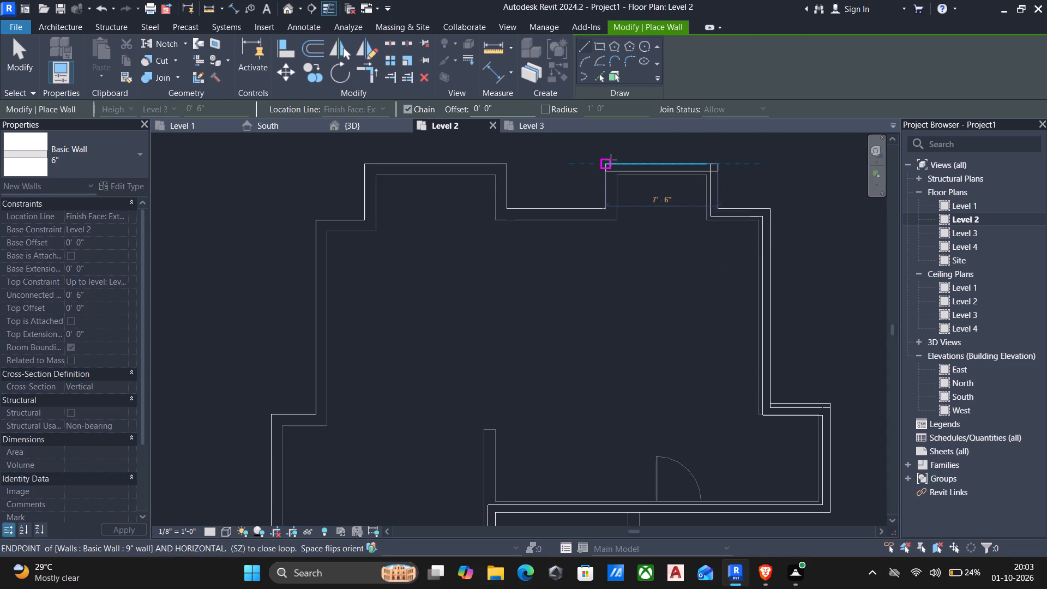
click(604, 161)
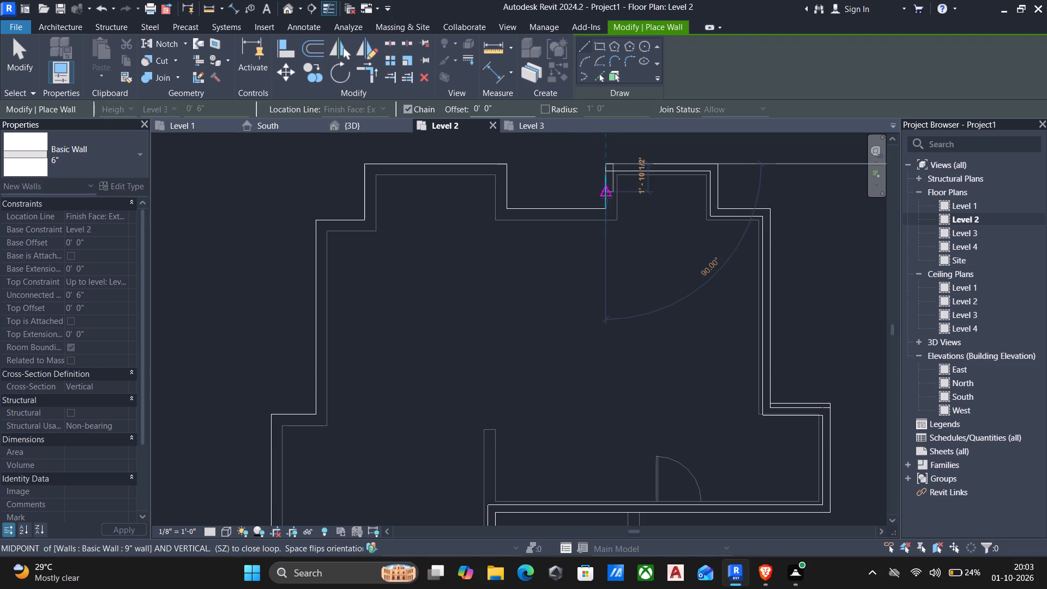
click(610, 206)
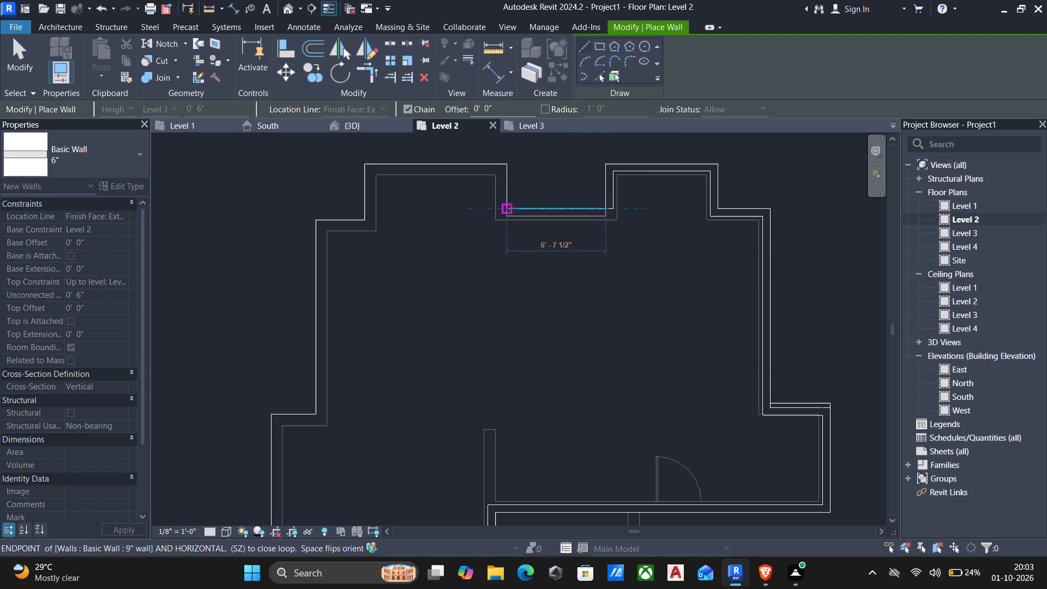
click(510, 210)
click(505, 167)
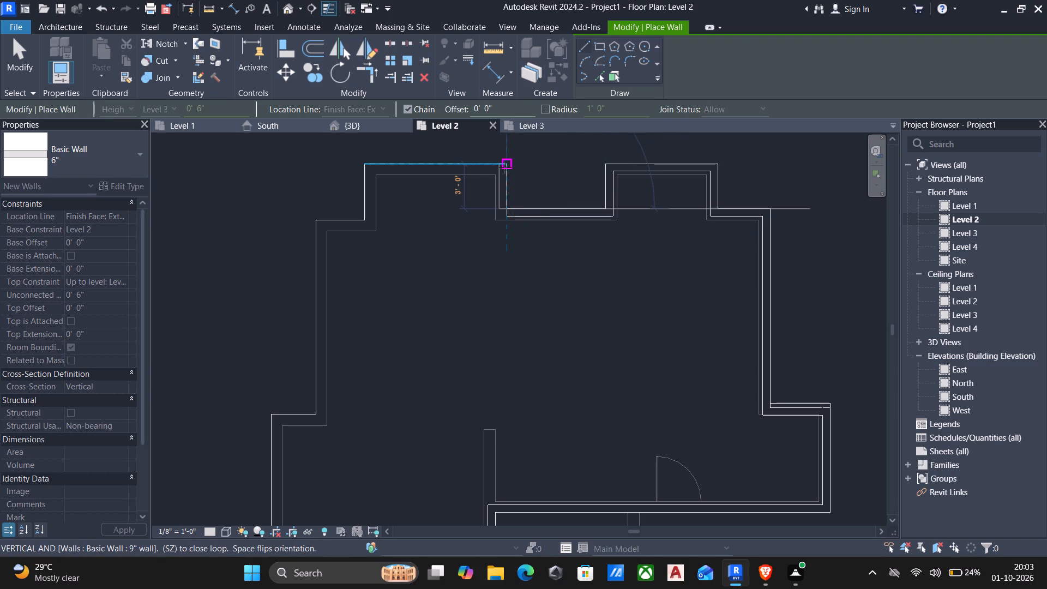
click(368, 161)
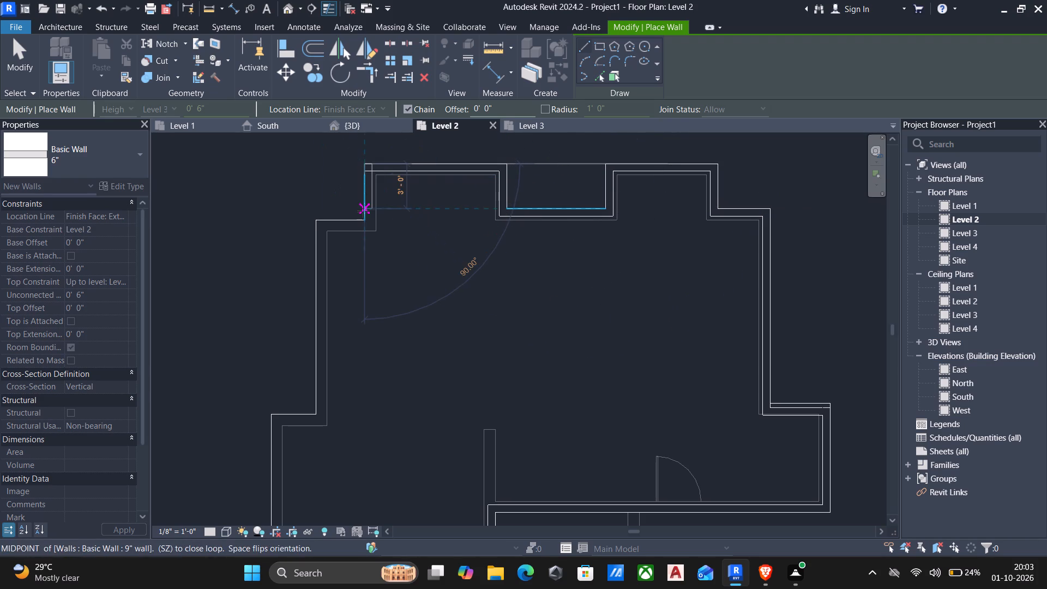
click(363, 221)
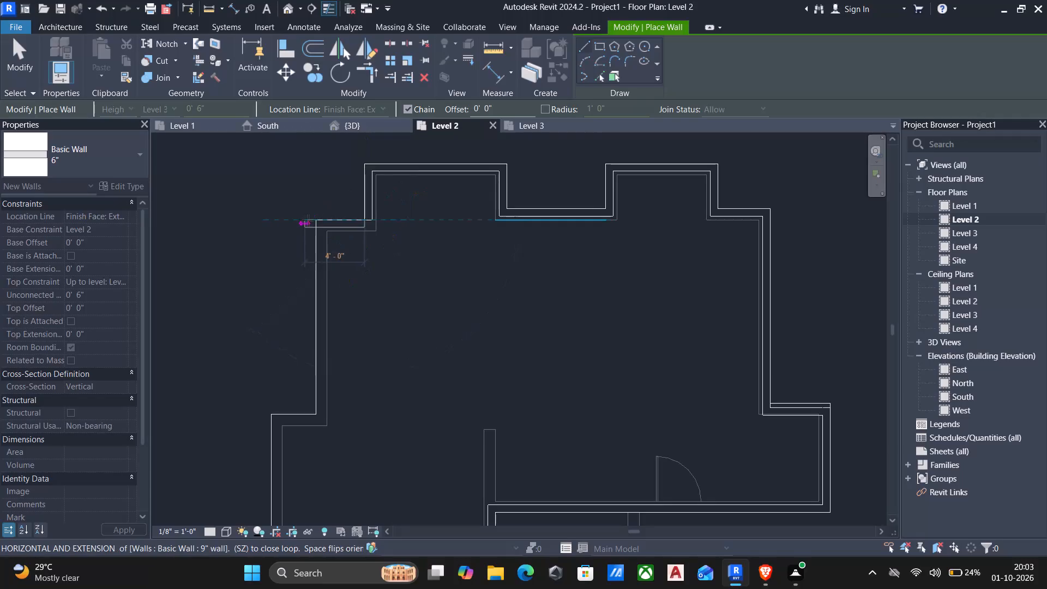
drag(315, 220, 315, 231)
Continue the 6" wall chain down the west roof edge, around the step, to the southwest corner and end the wall command.
middle_drag(308, 311, 318, 263)
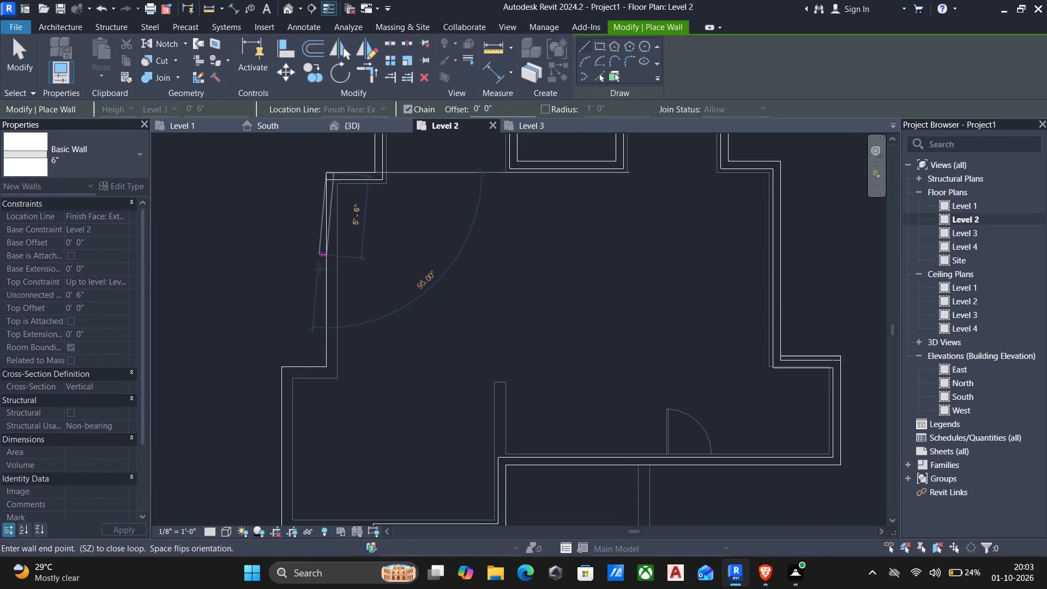
click(326, 367)
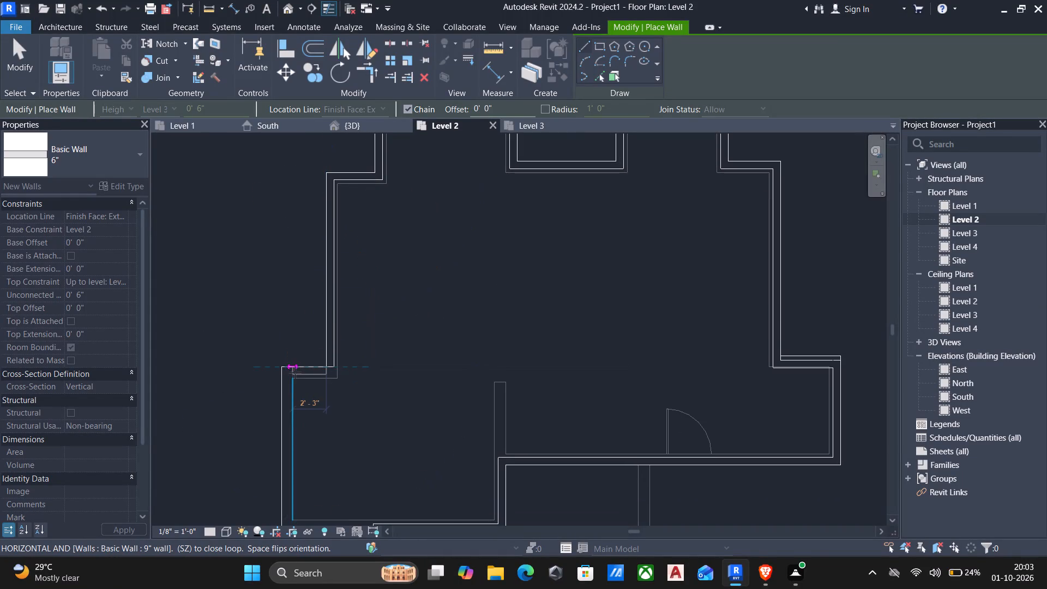
scroll(279, 374, up, 1)
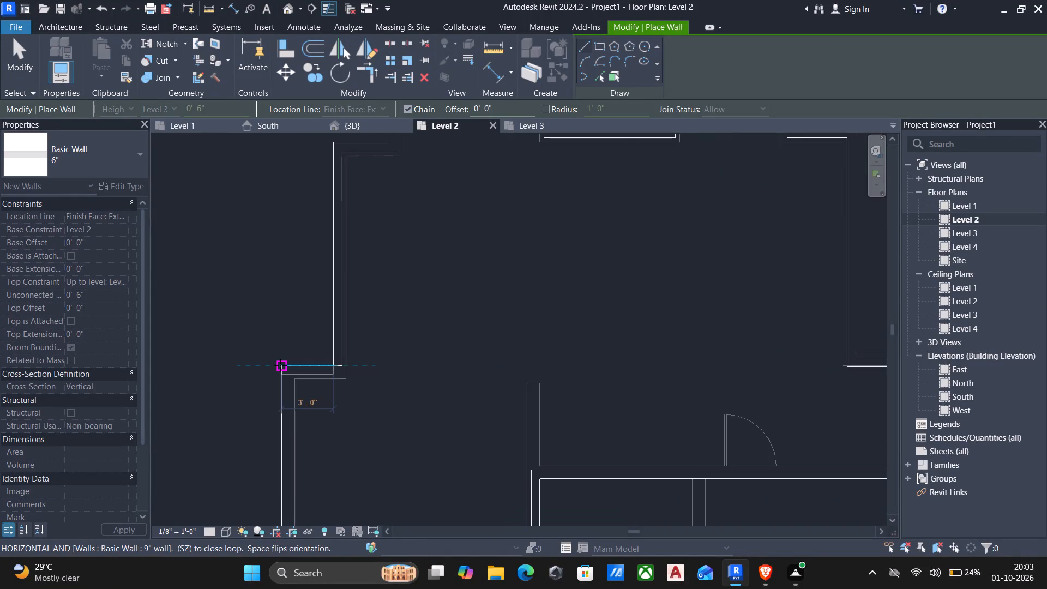
click(281, 365)
scroll(281, 364, down, 3)
middle_drag(281, 371, 305, 247)
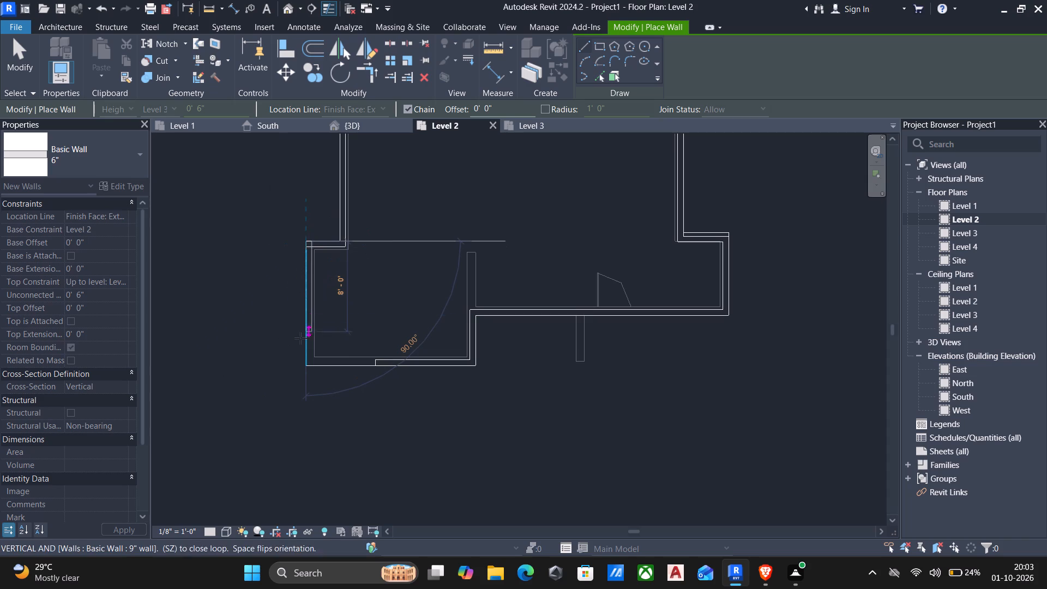
click(303, 364)
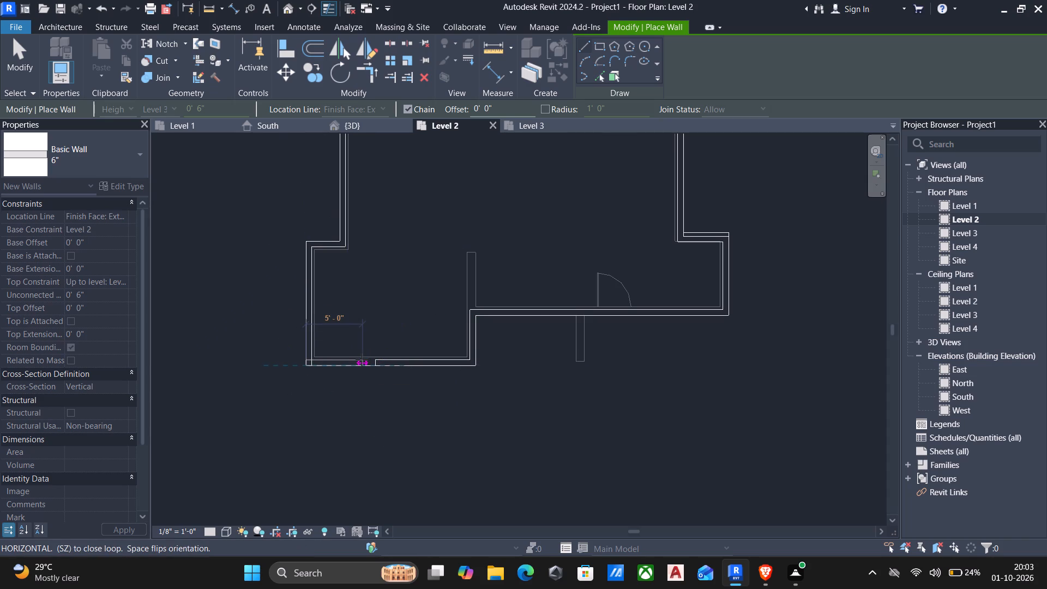
scroll(378, 360, up, 2)
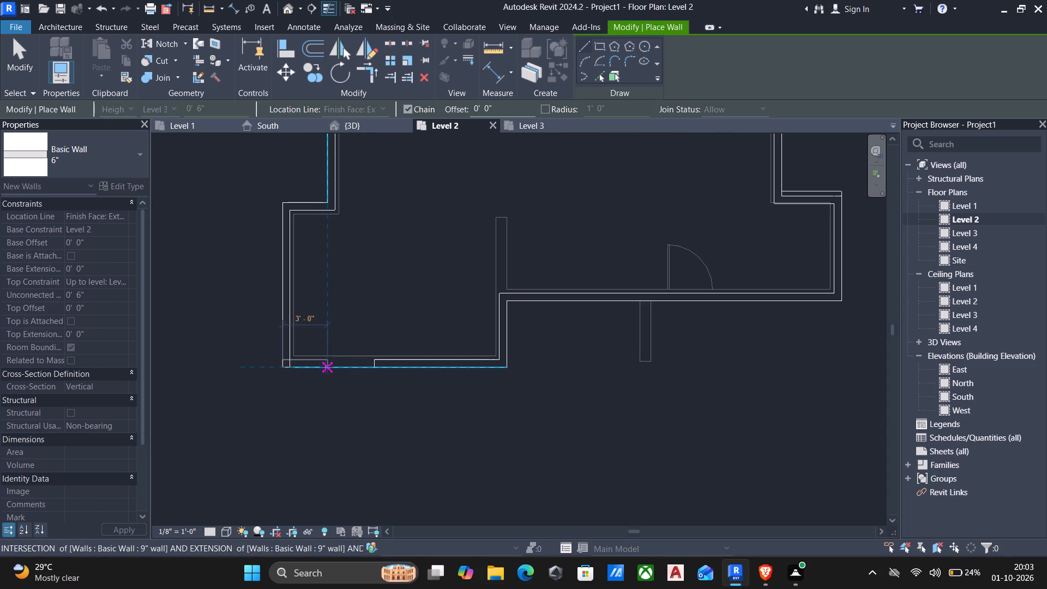
key(Escape)
key(Escape)
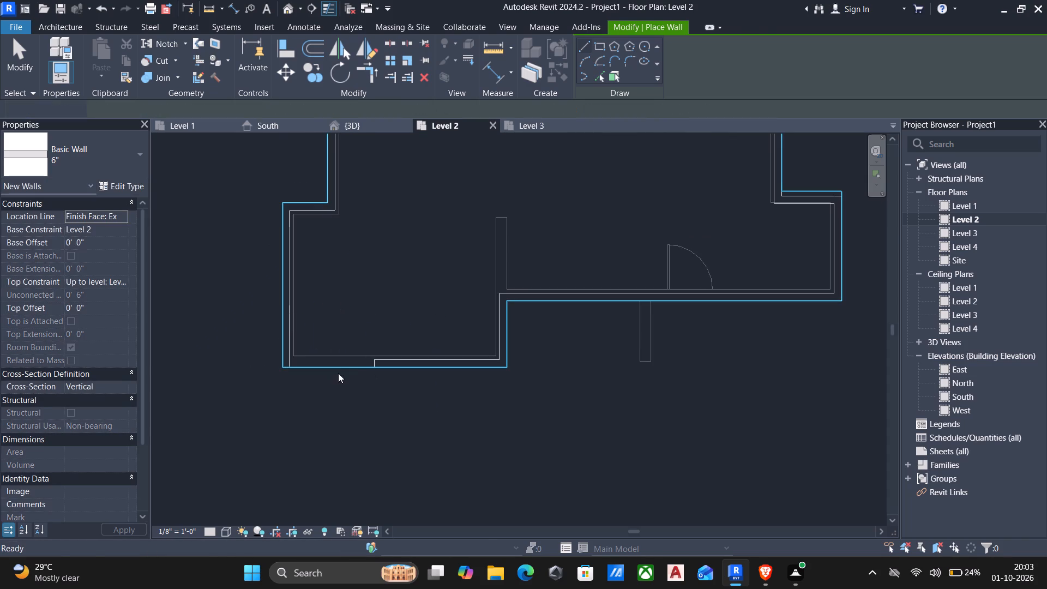
Align the open west end of the south 6" wall with the inner face of the west 6" wall.
text(al)
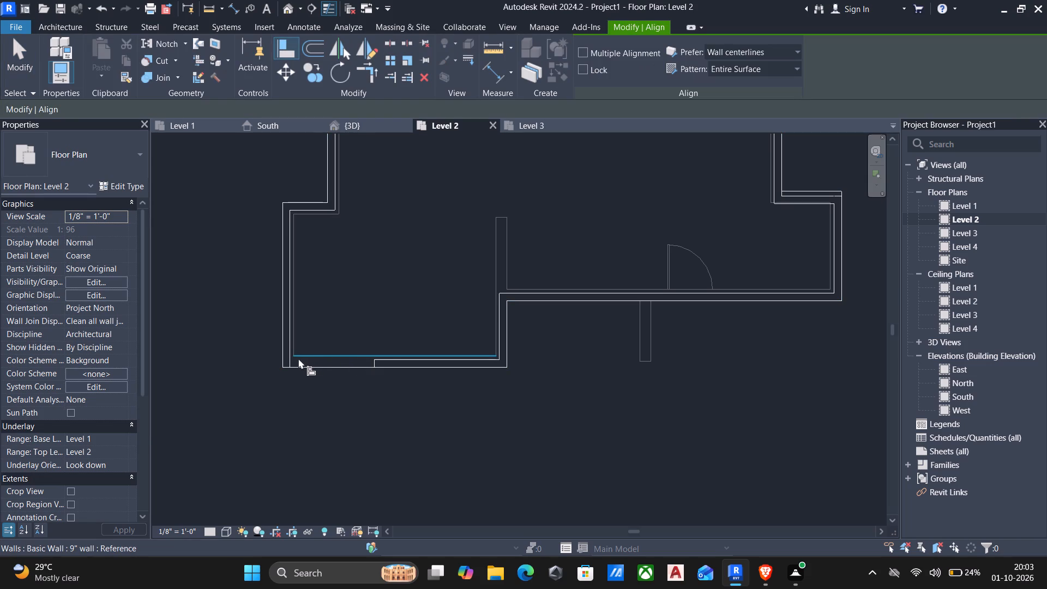
click(291, 360)
click(370, 360)
scroll(360, 324, down, 3)
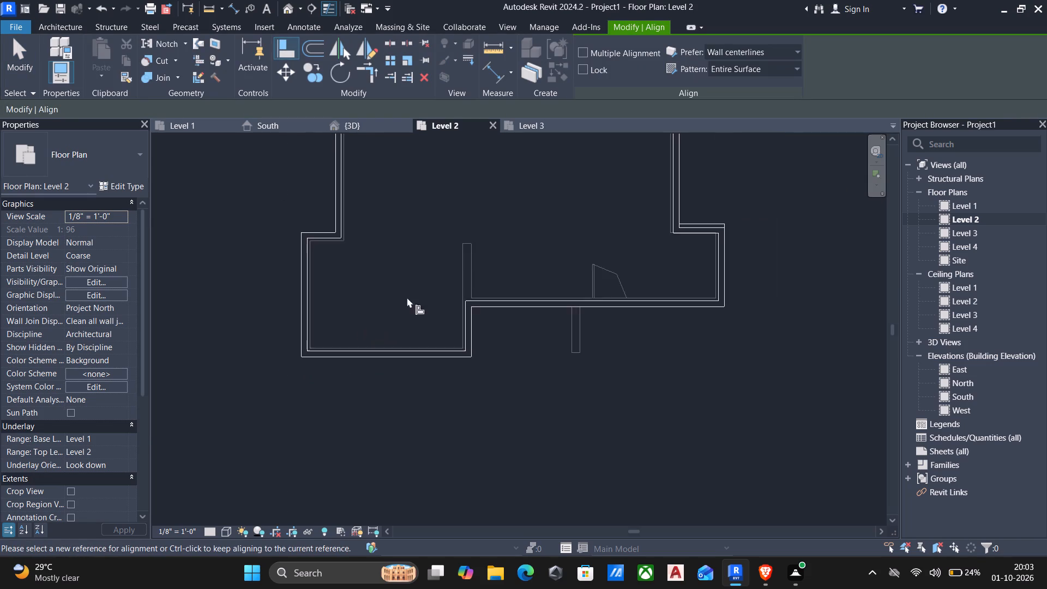
key(Escape)
In the 3D view, stretch the top of the 6" roof-edge wall above the front door upward to a top offset of about 4' 0".
click(341, 126)
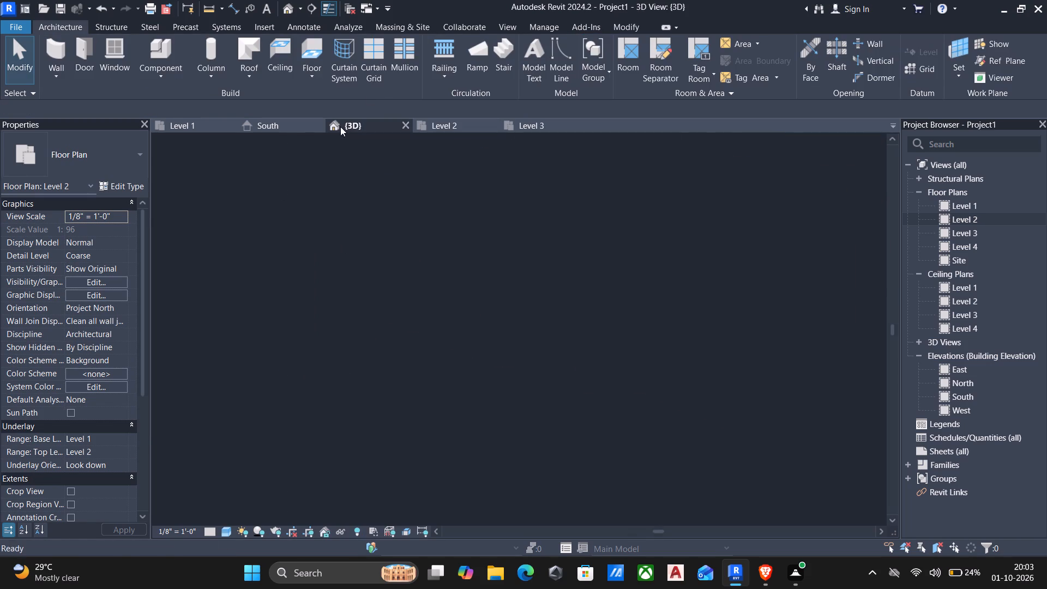
scroll(366, 181, down, 3)
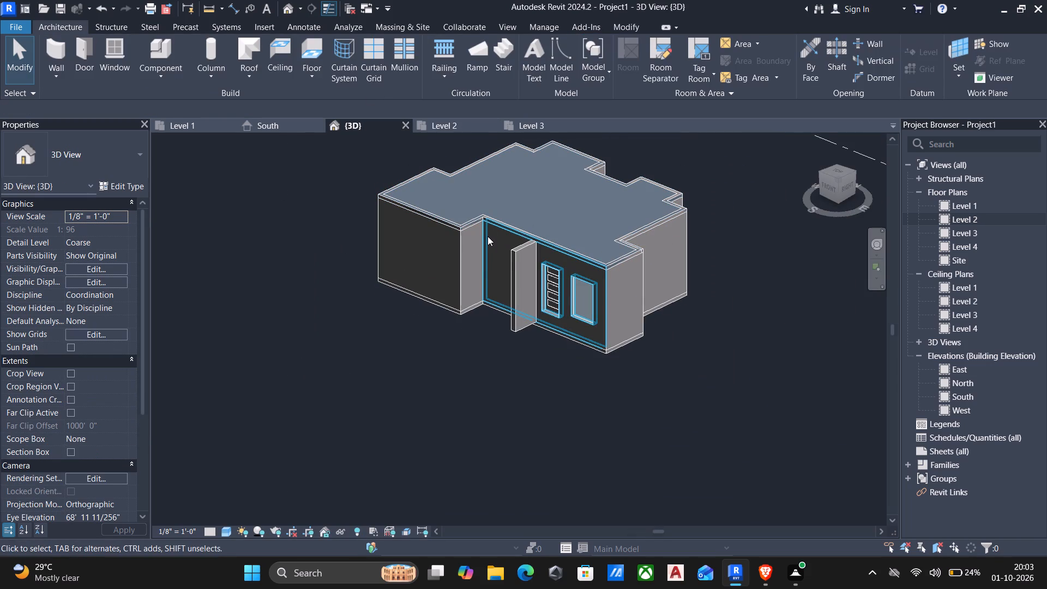
shift+middle_drag(505, 248, 603, 199)
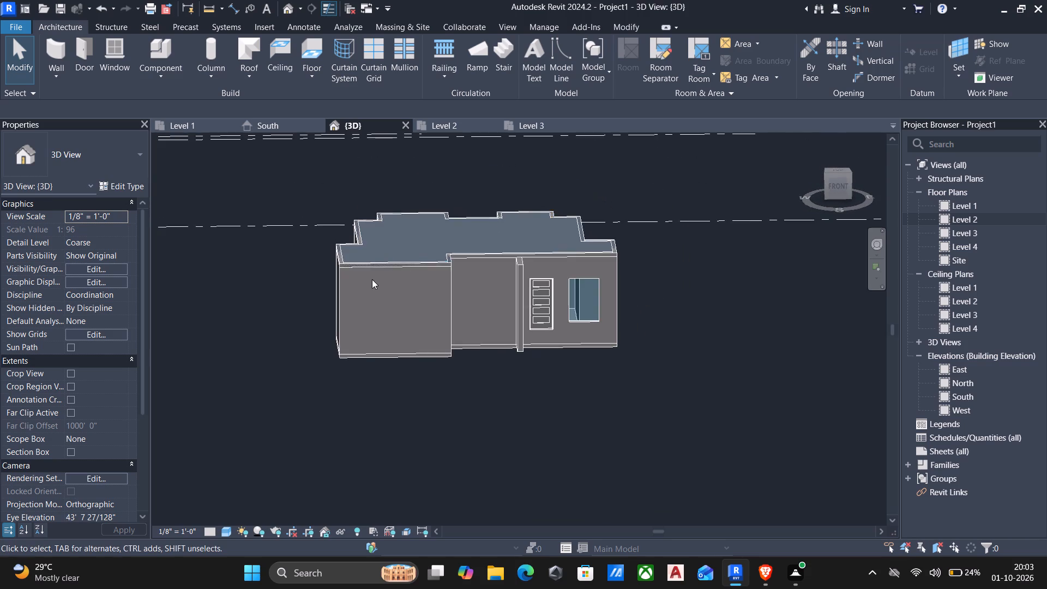
scroll(371, 280, up, 3)
shift+middle_drag(371, 270, 462, 308)
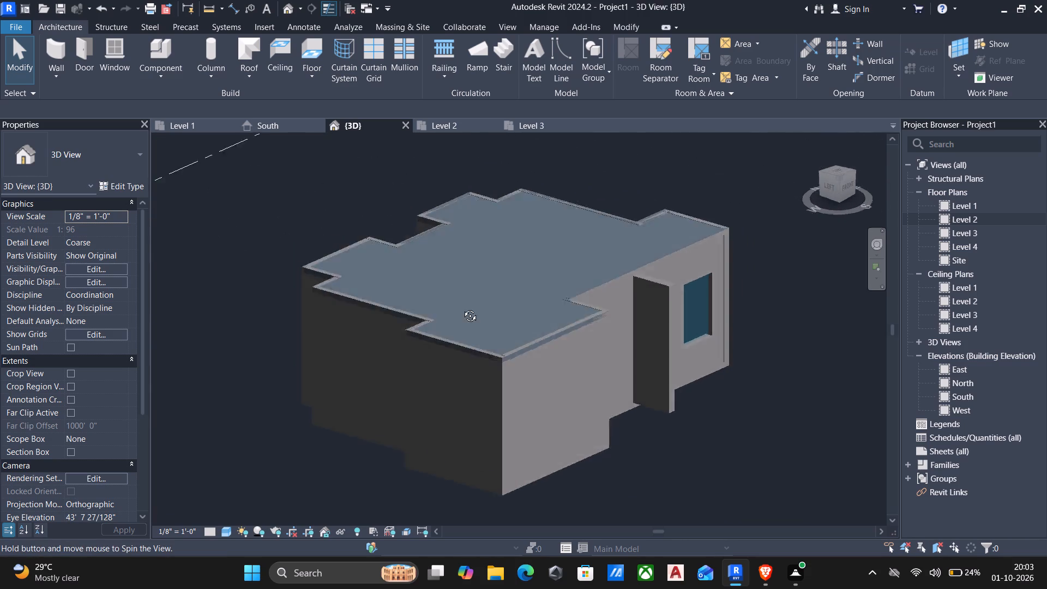
shift+middle_drag(462, 308, 303, 332)
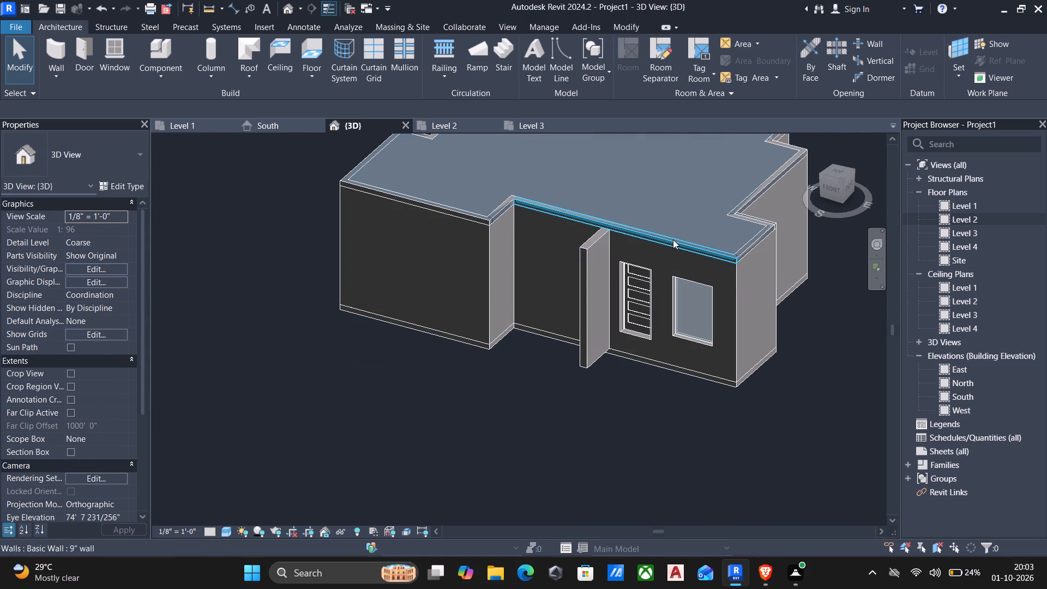
click(673, 239)
scroll(631, 219, up, 3)
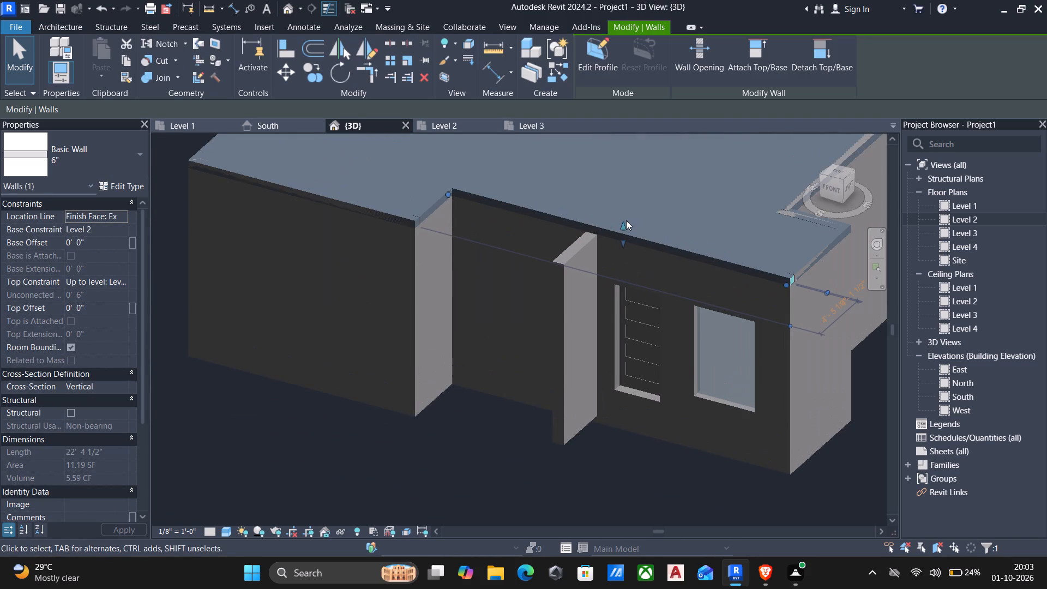
drag(617, 225, 600, 171)
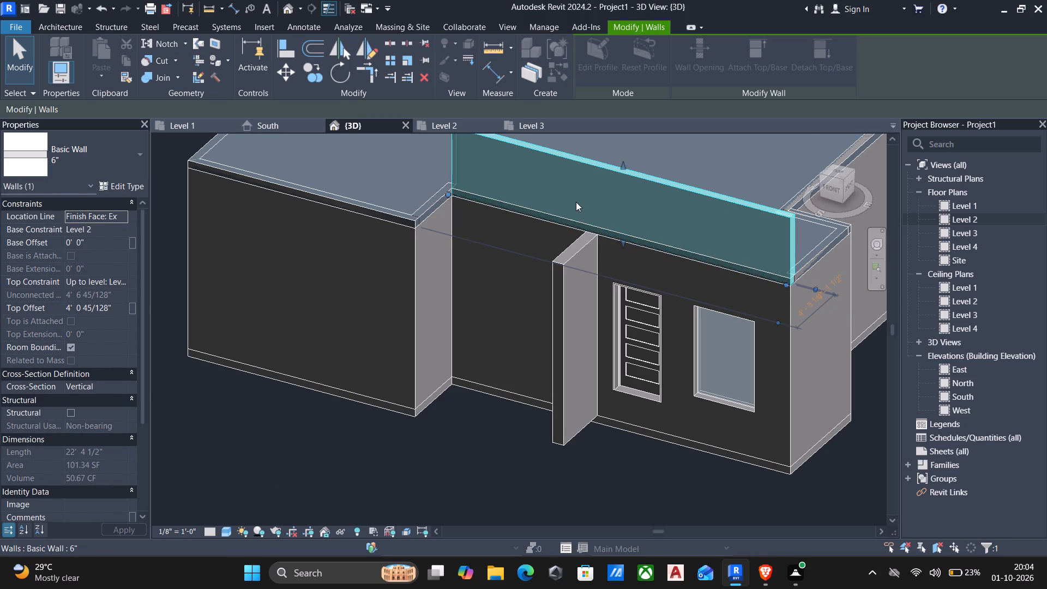
Examine the raised front roof-edge wall in 3D and against the levels in the South elevation.
scroll(575, 202, down, 2)
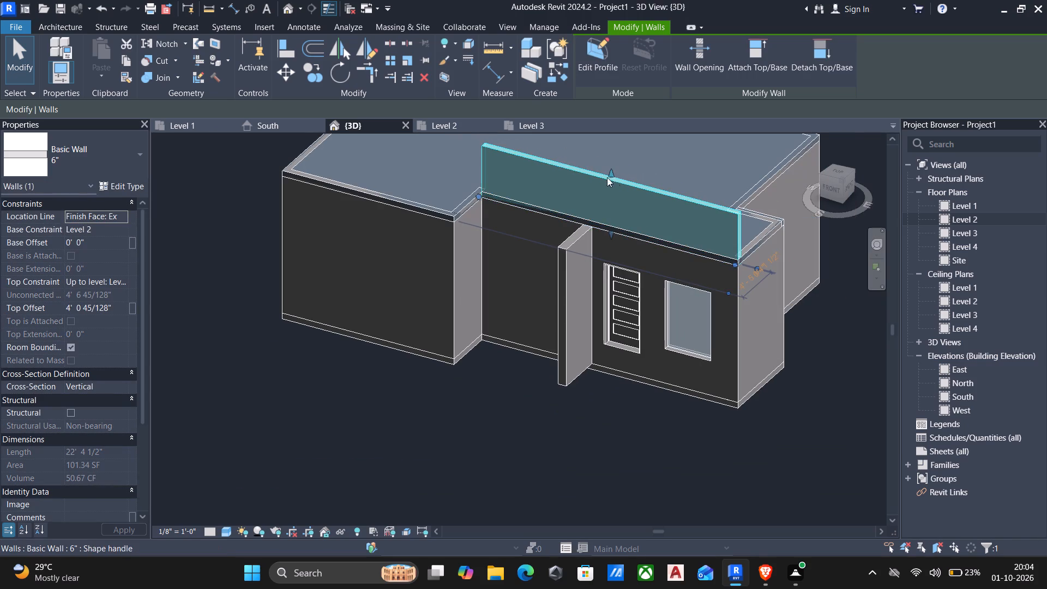
scroll(599, 183, down, 3)
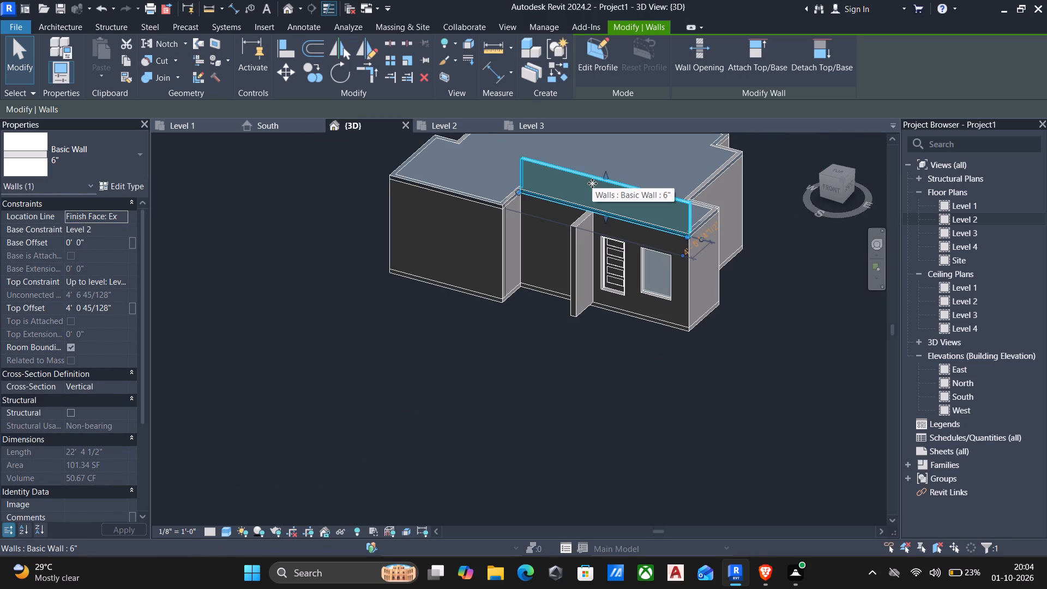
middle_drag(568, 253, 560, 284)
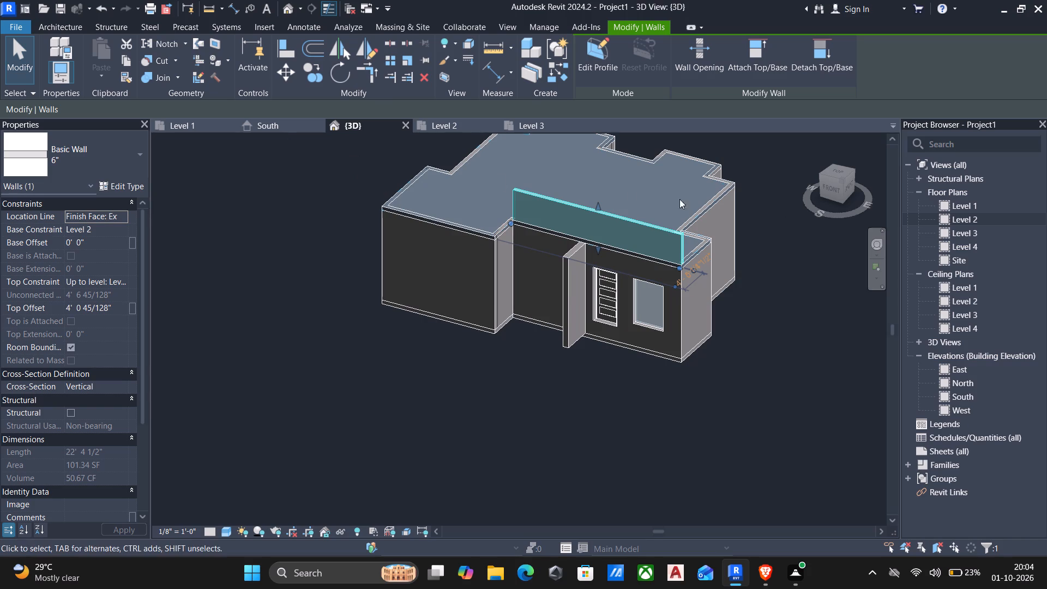
double_click(965, 398)
scroll(527, 303, up, 3)
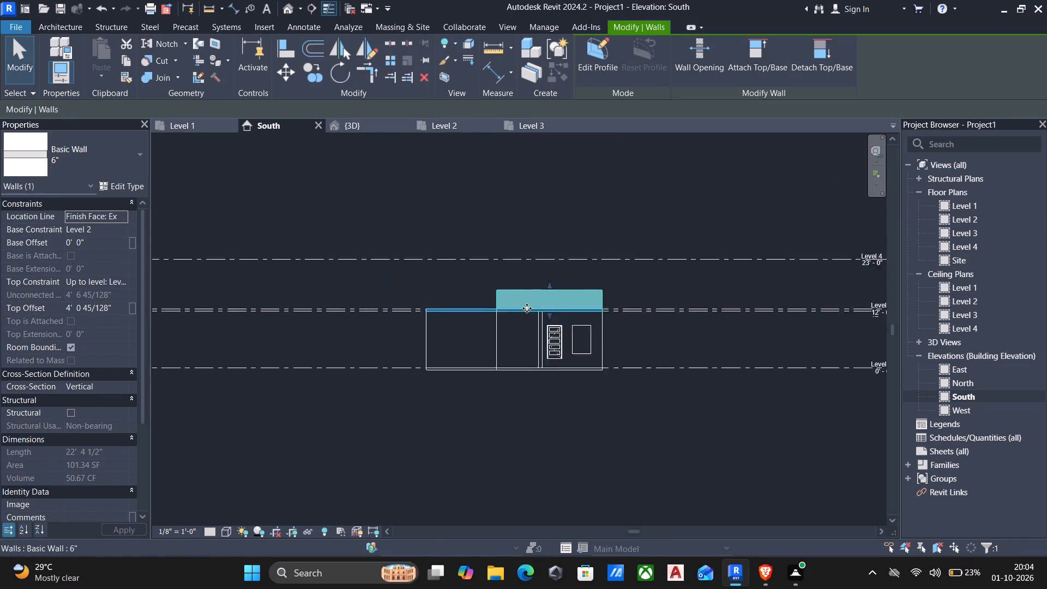
scroll(527, 308, up, 6)
scroll(440, 299, up, 6)
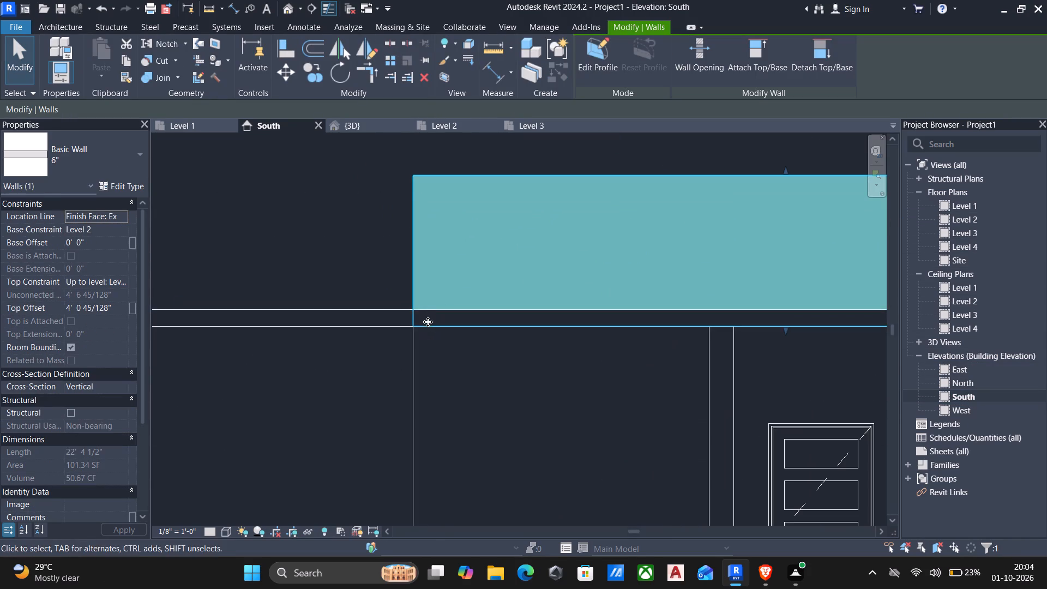
scroll(428, 322, down, 10)
scroll(771, 323, down, 3)
middle_drag(772, 334, 770, 337)
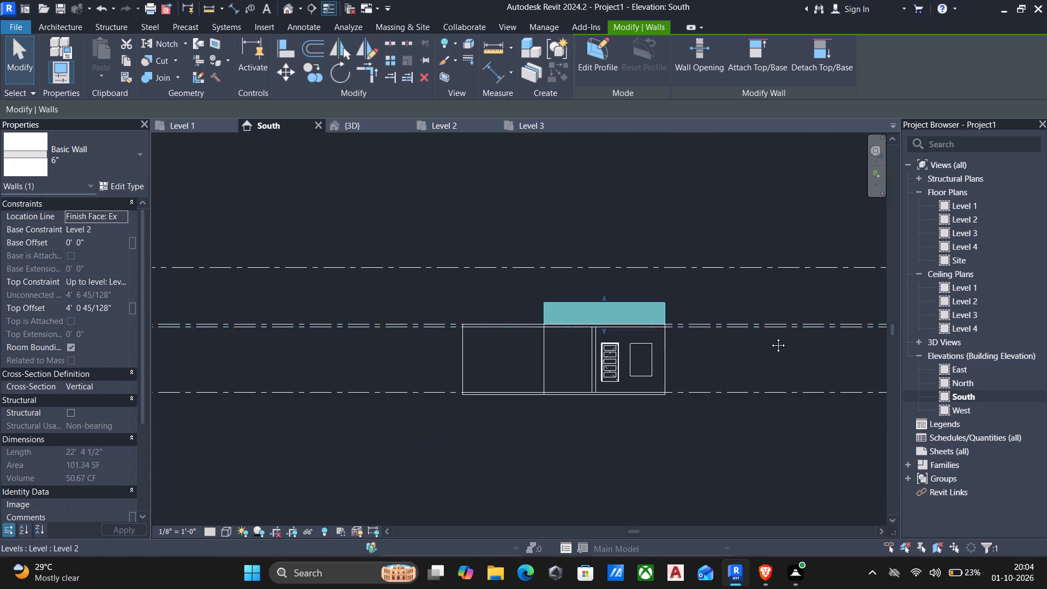
middle_drag(770, 337, 674, 351)
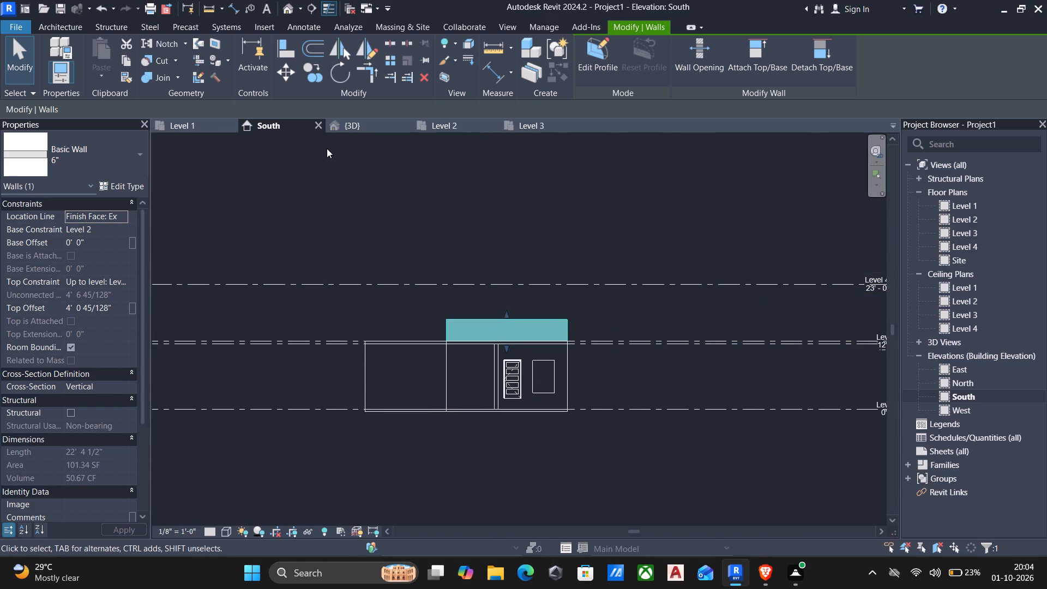
In the 3D view, set all 6" roof-edge walls to base constraint Level 3 and top constraint Up to level: Level 4.
click(369, 121)
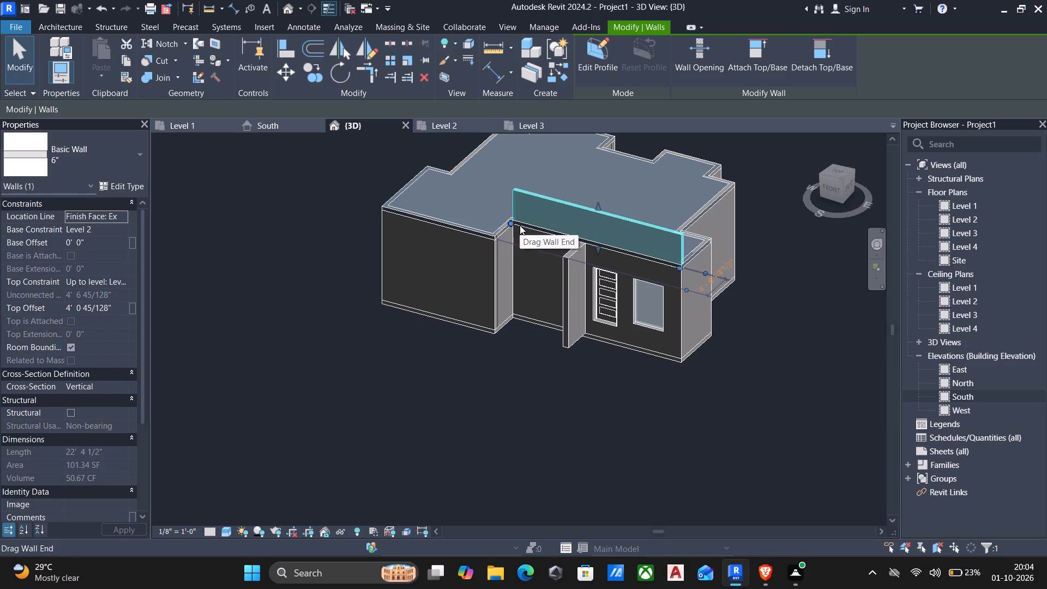
text(sa)
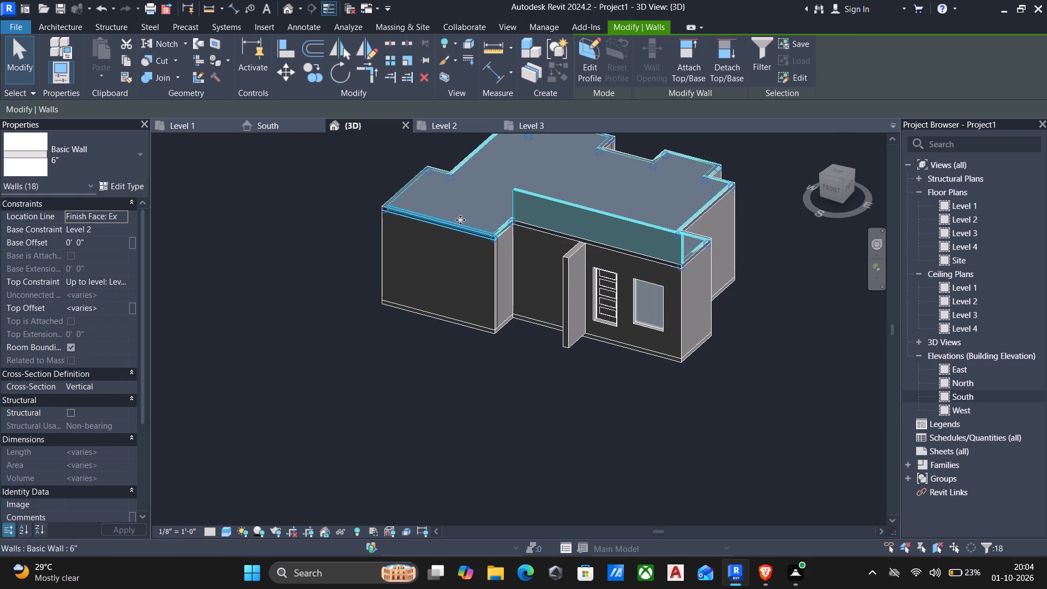
click(123, 283)
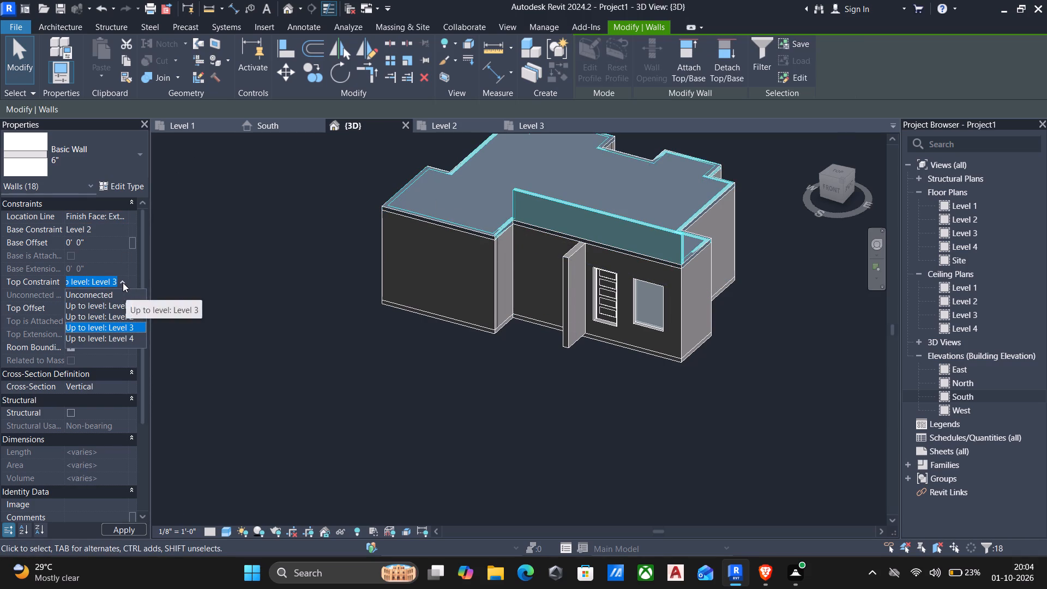
click(124, 323)
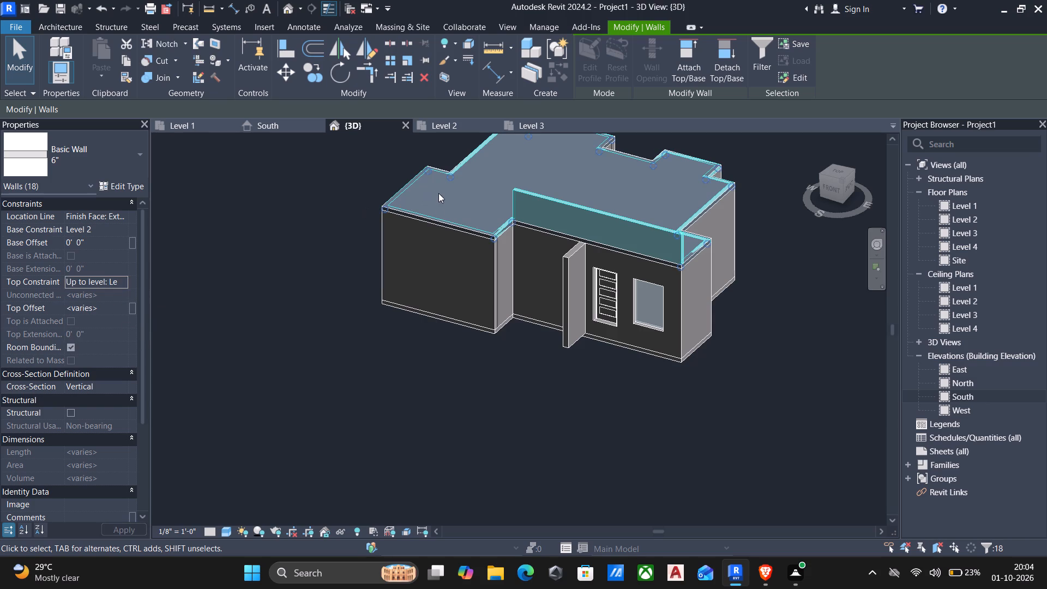
click(124, 229)
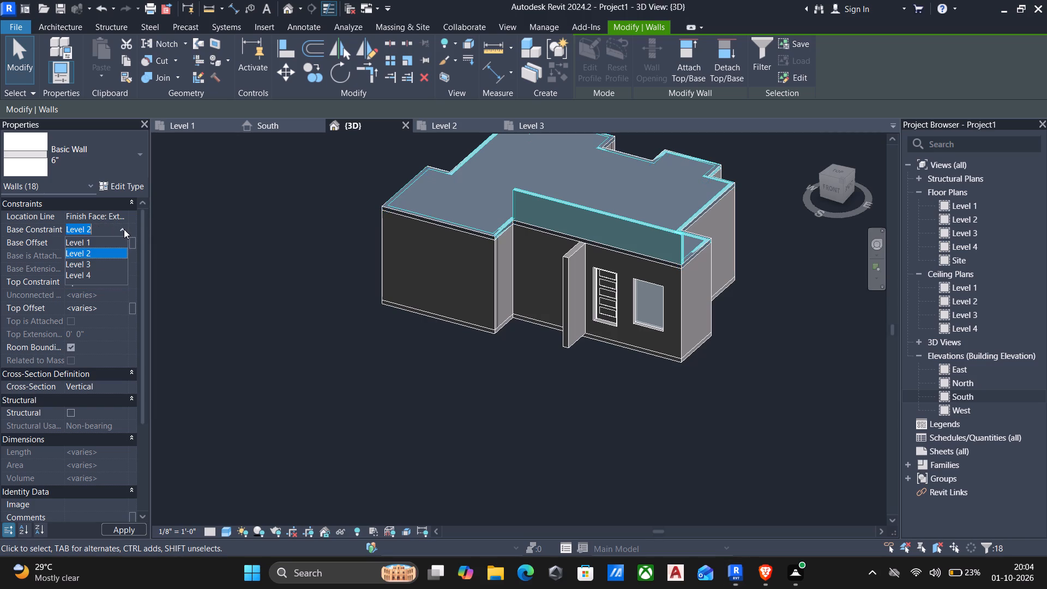
click(107, 264)
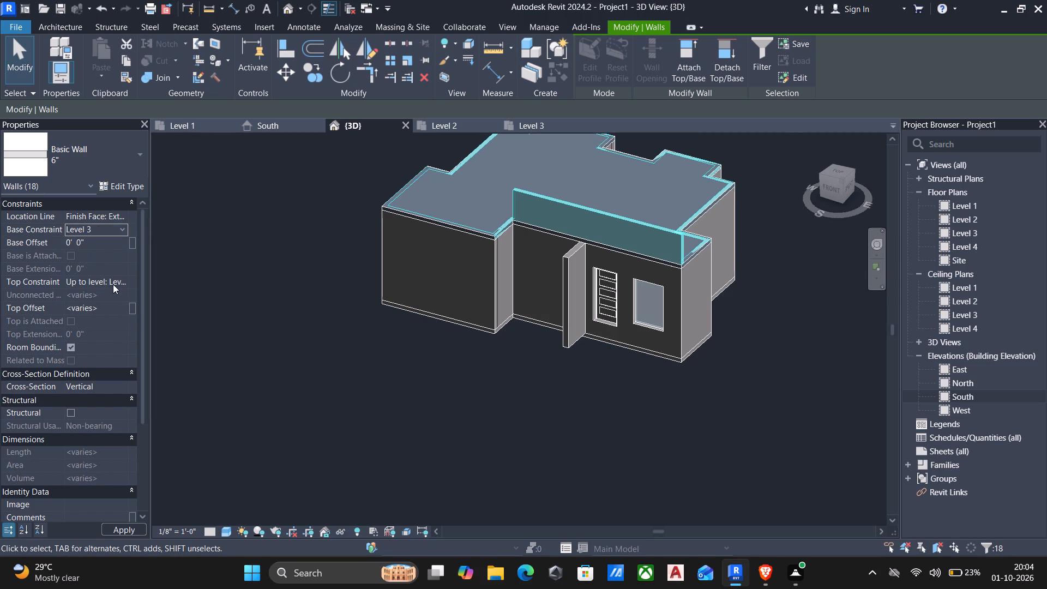
click(125, 281)
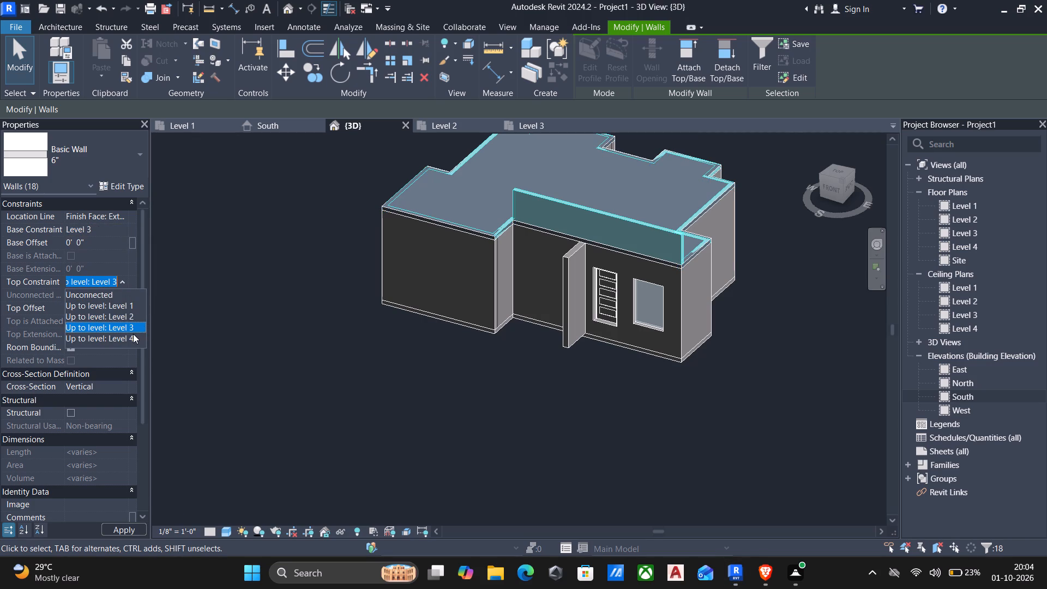
click(133, 334)
scroll(535, 251, down, 3)
middle_drag(531, 262, 494, 338)
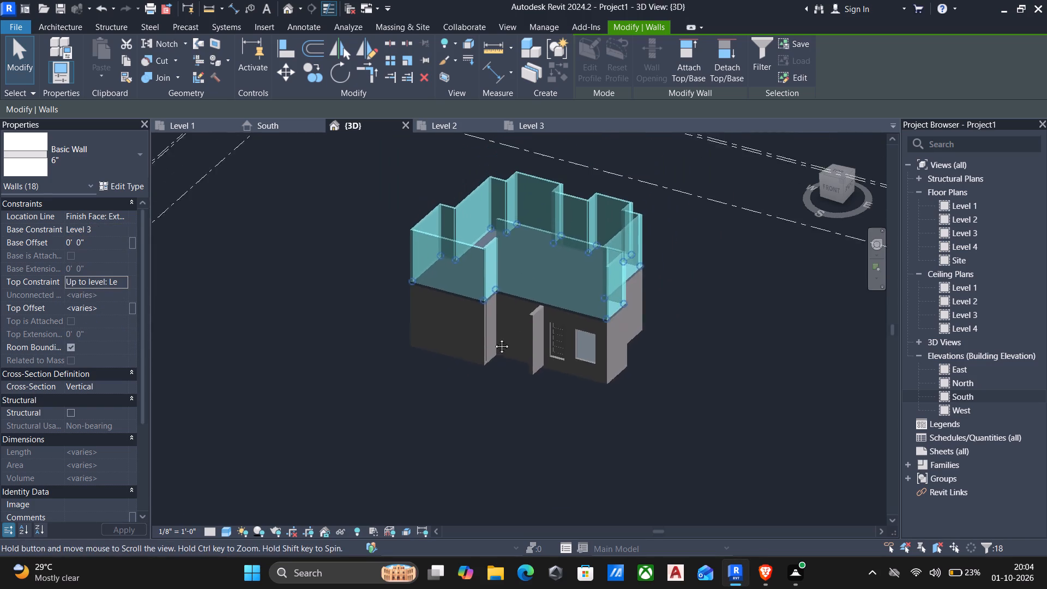
middle_drag(494, 338, 492, 347)
key(Escape)
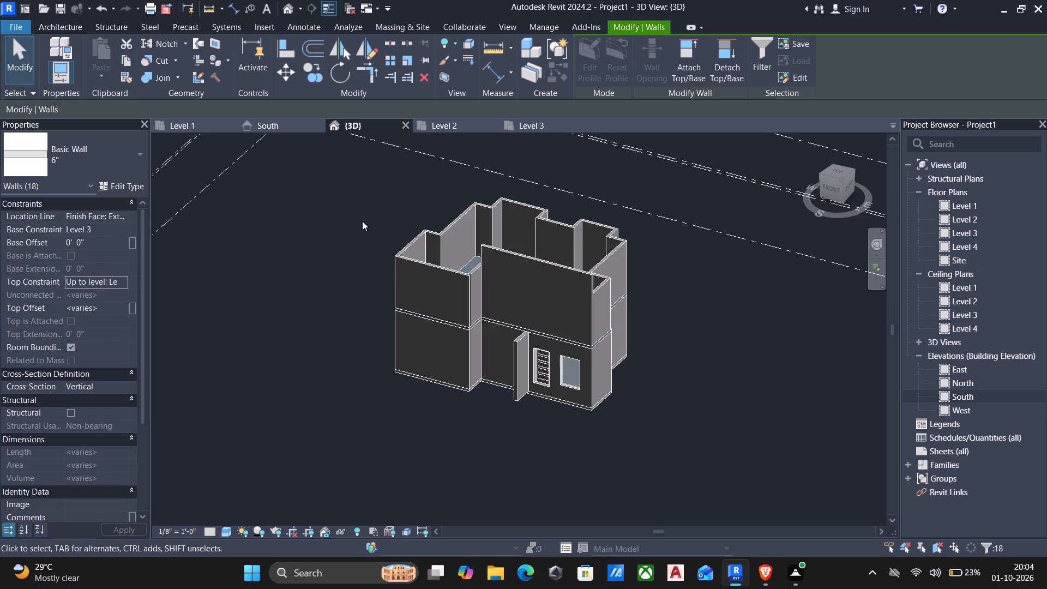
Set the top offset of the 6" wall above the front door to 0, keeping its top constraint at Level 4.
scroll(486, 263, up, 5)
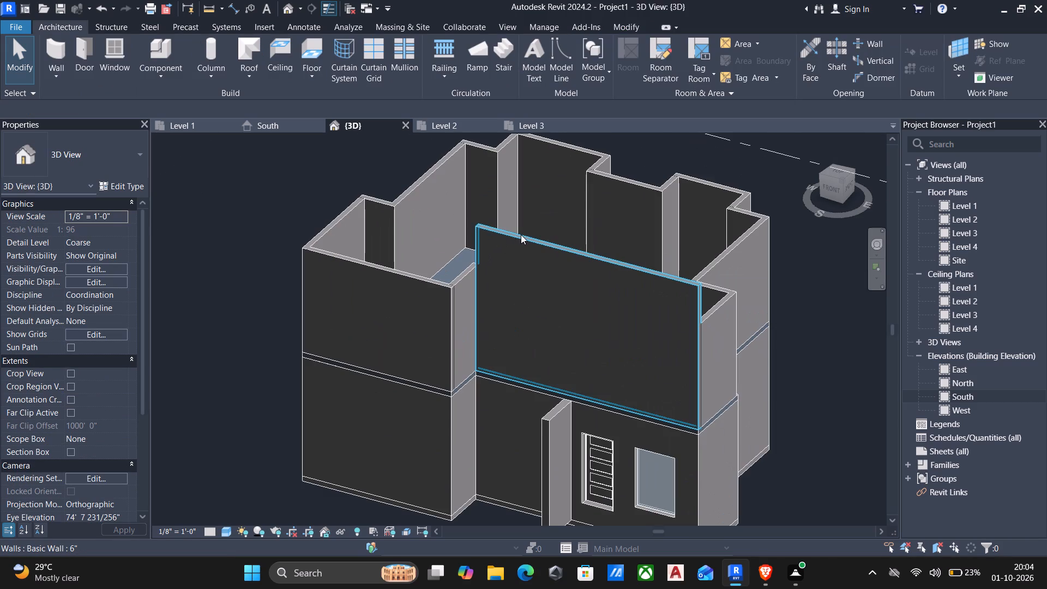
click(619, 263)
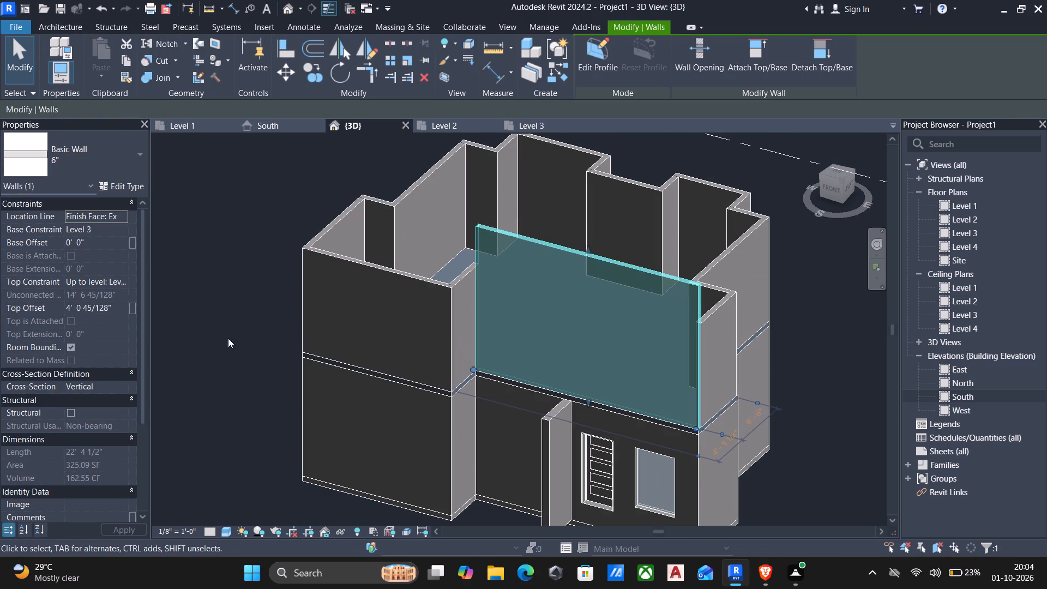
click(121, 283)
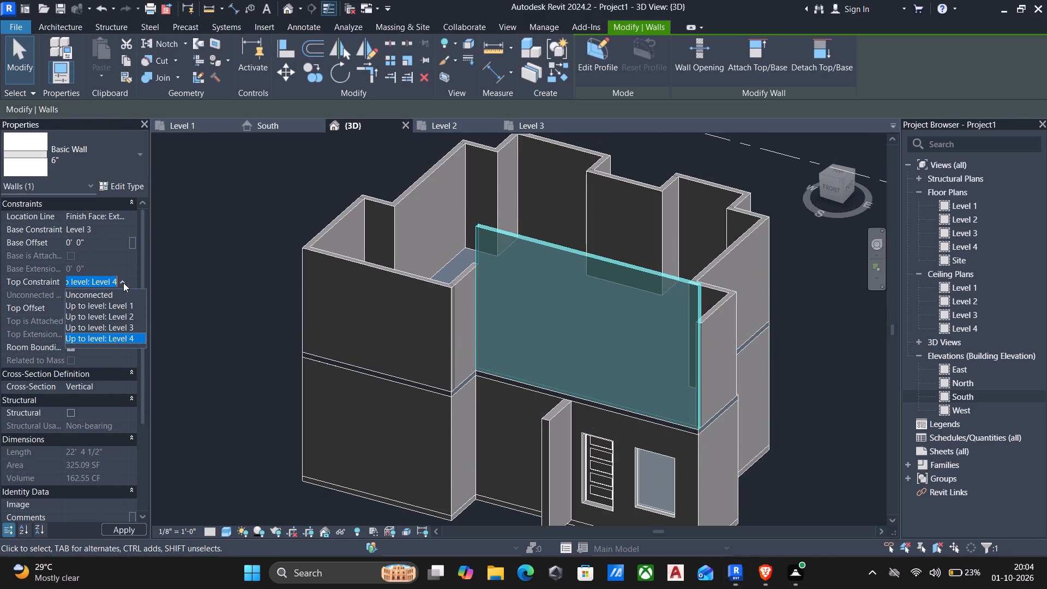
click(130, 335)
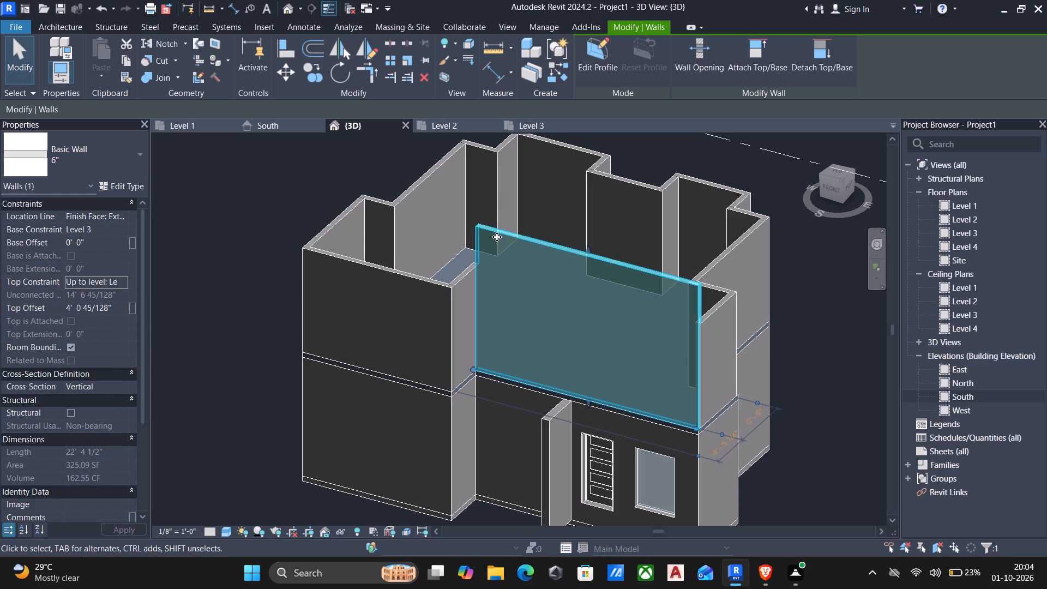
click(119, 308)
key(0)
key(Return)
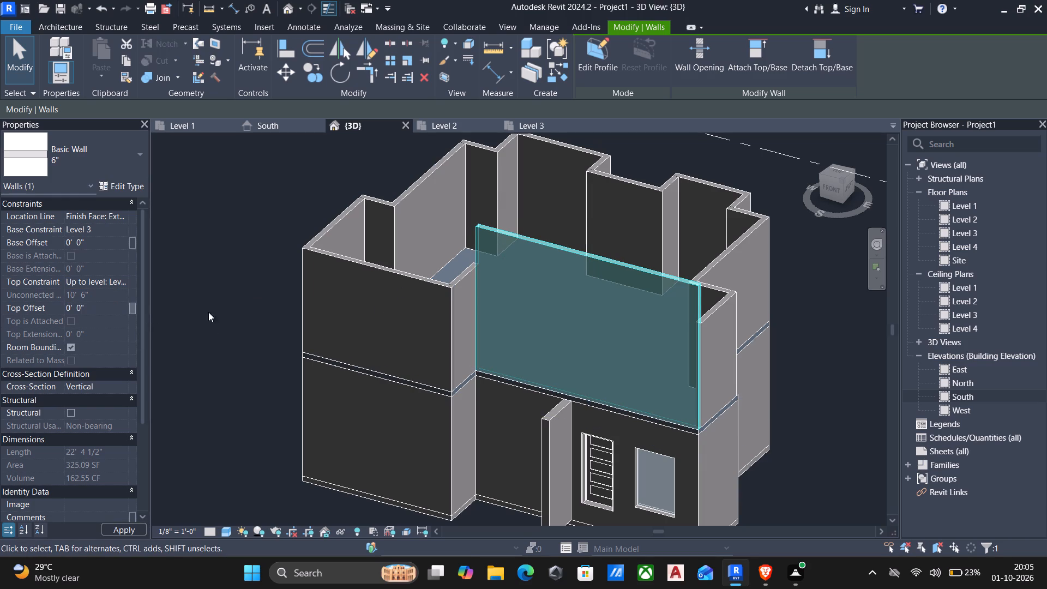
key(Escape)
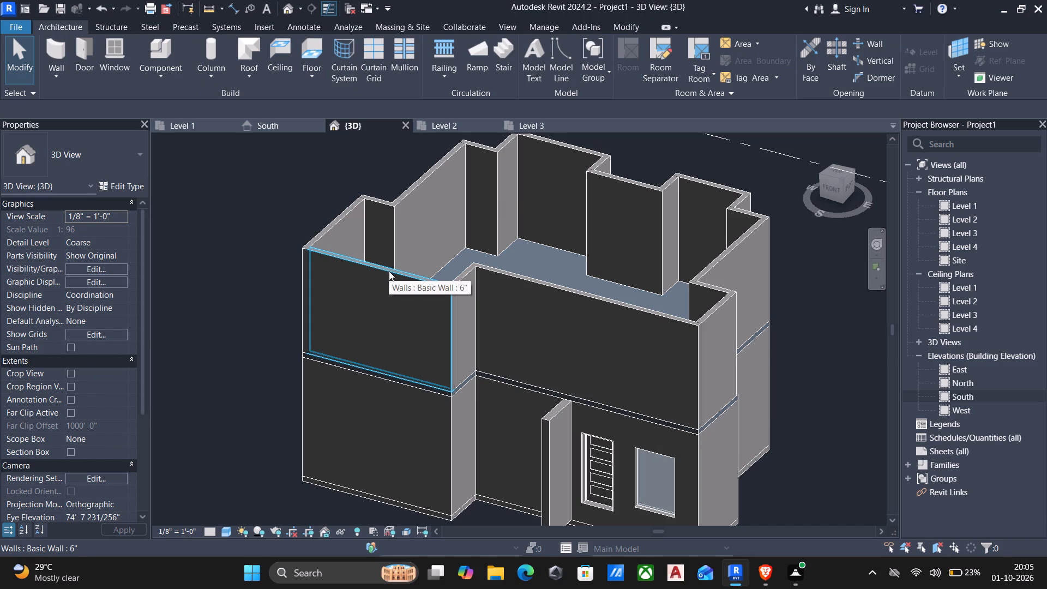
Set the top constraint of all 6" roof-edge walls to Unconnected with an unconnected height of 4'.
click(389, 271)
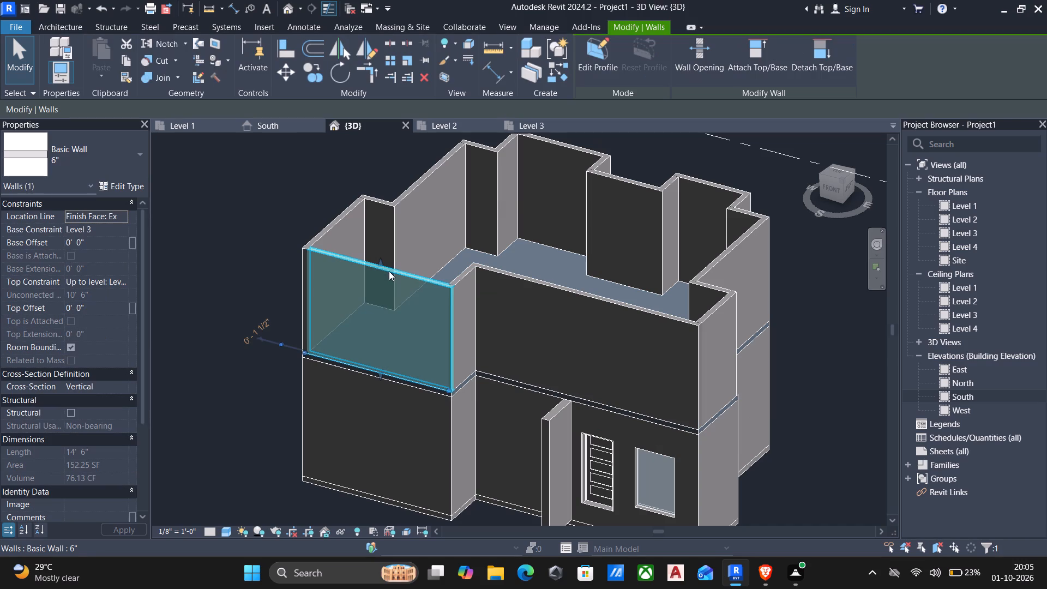
text(sa)
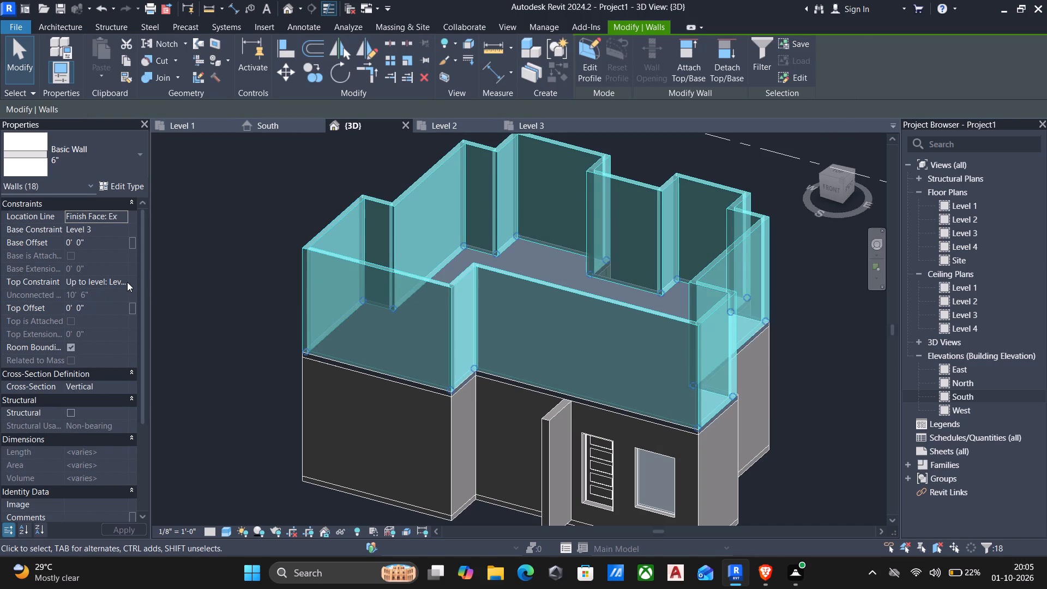
click(121, 283)
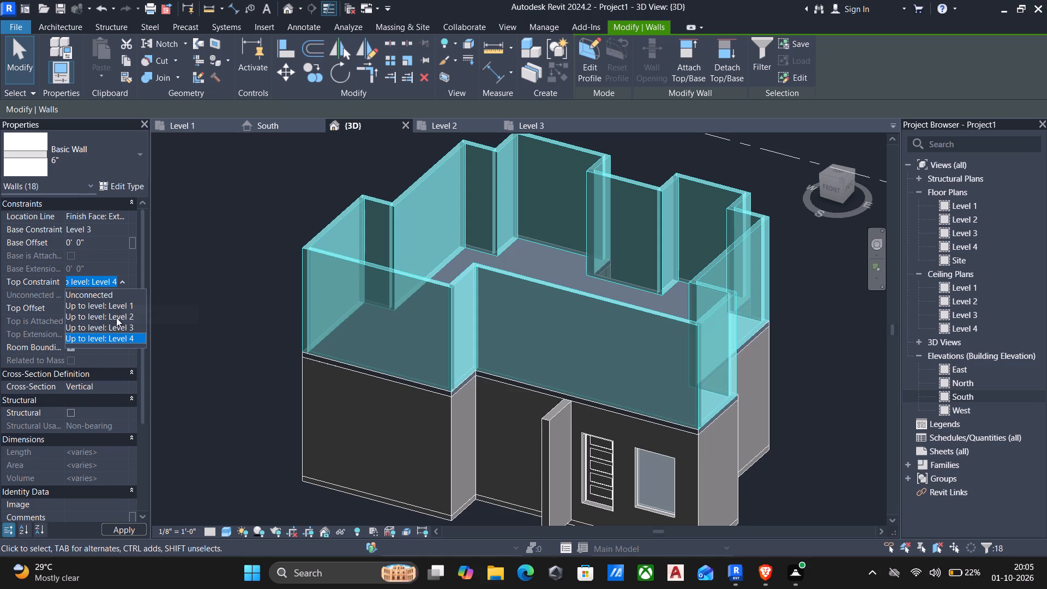
click(102, 295)
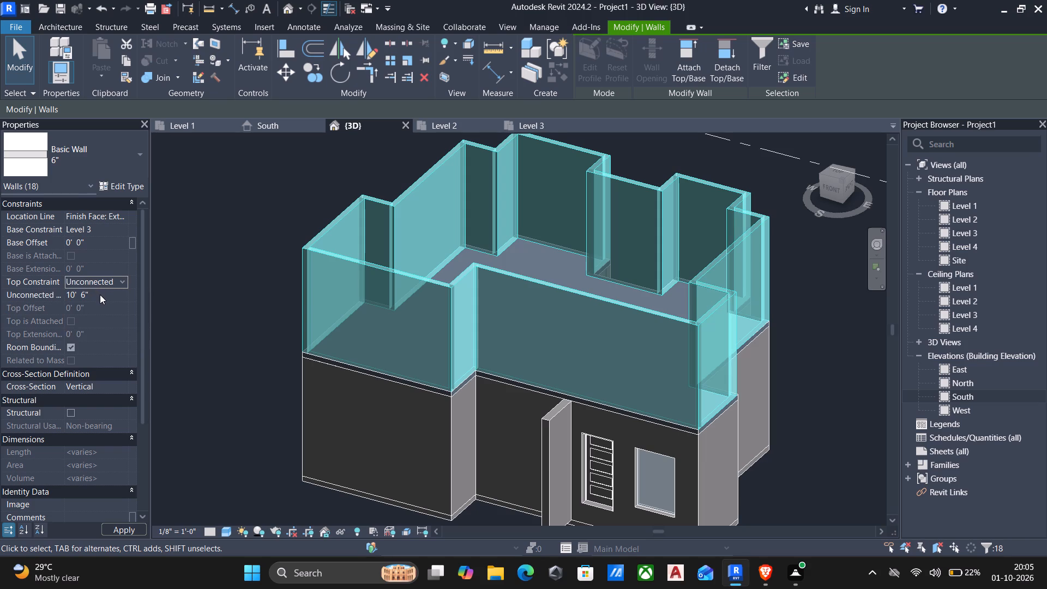
click(100, 294)
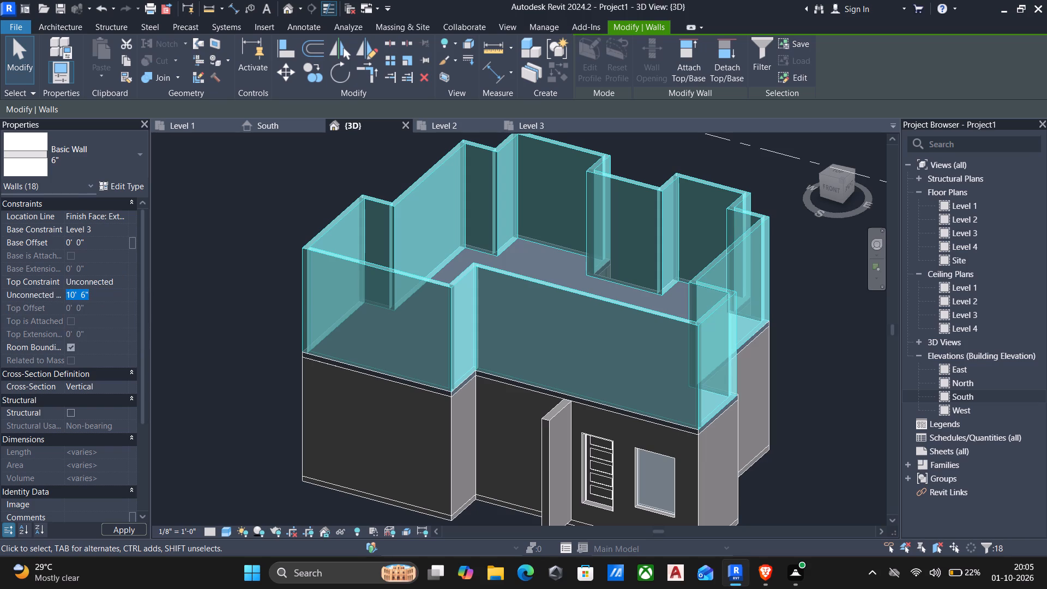
key(6)
key(BackSpace)
text(4')
key(Return)
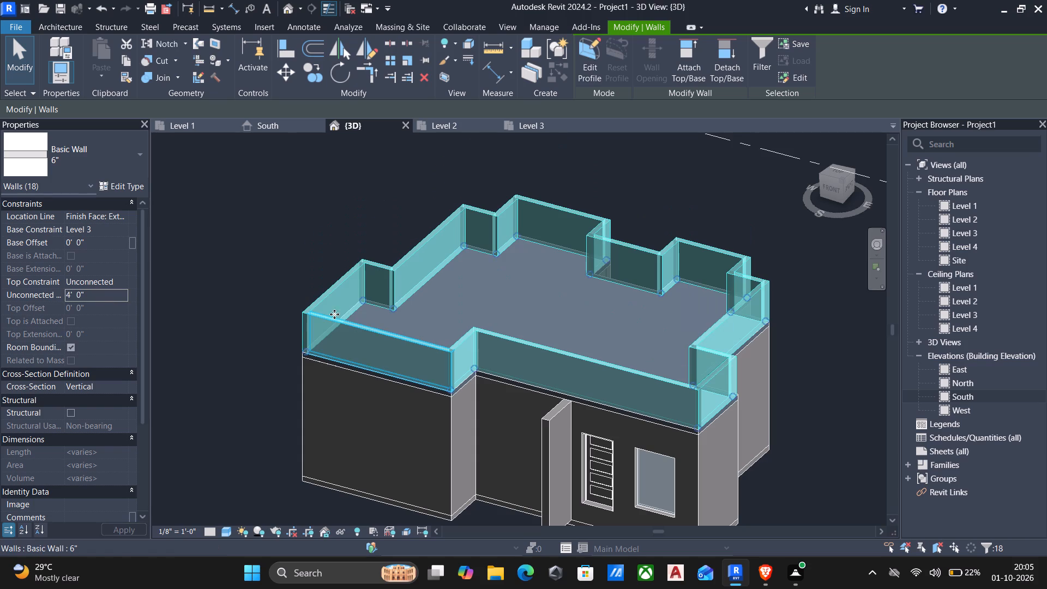
key(Escape)
Examine the parapet walls and the front facade of the house from several angles in the 3D view.
middle_click(367, 361)
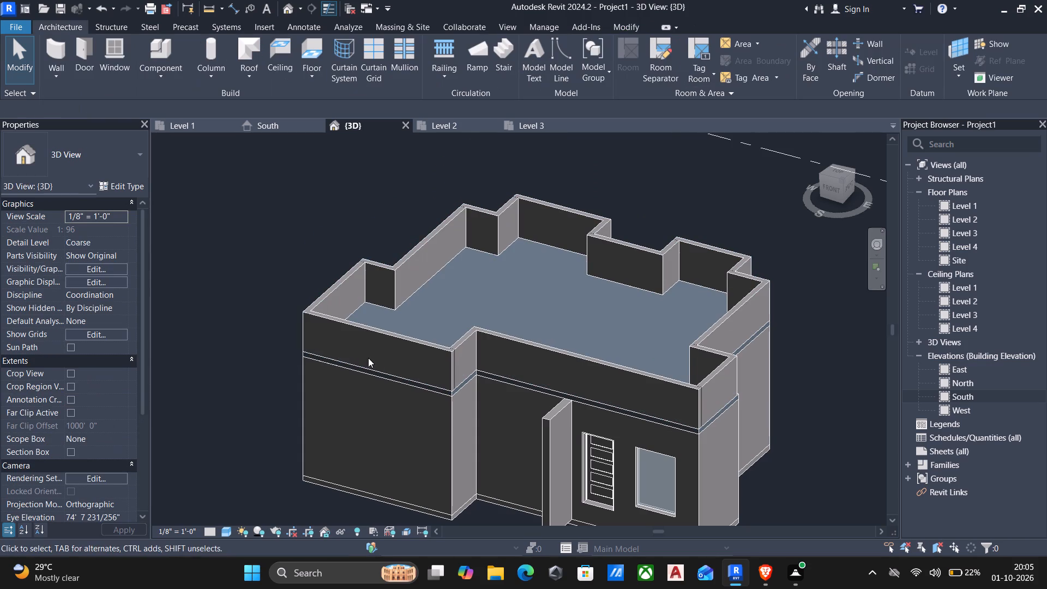
shift+middle_drag(368, 360, 332, 381)
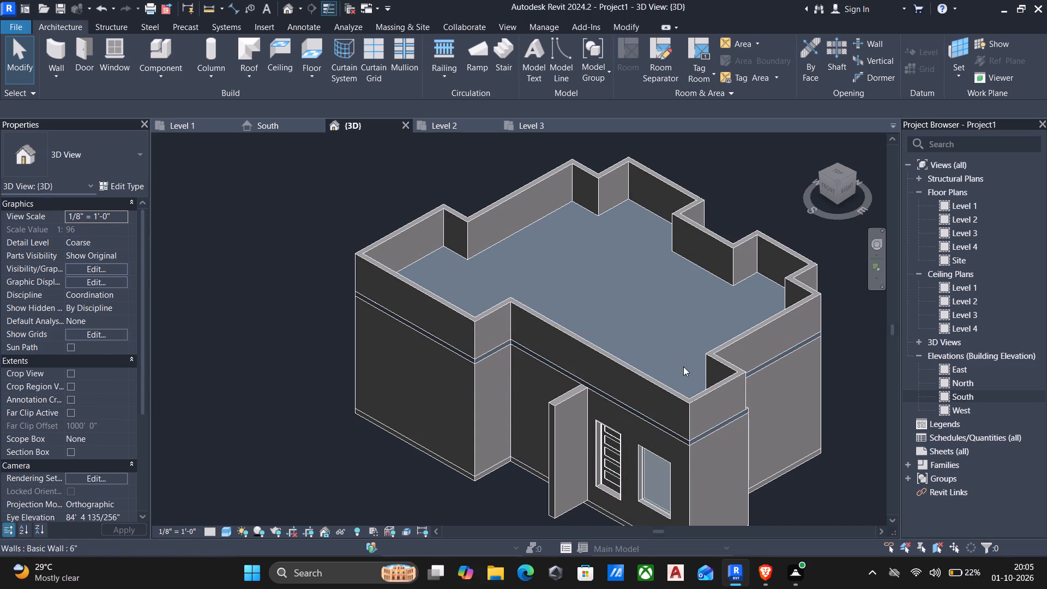
scroll(695, 366, down, 2)
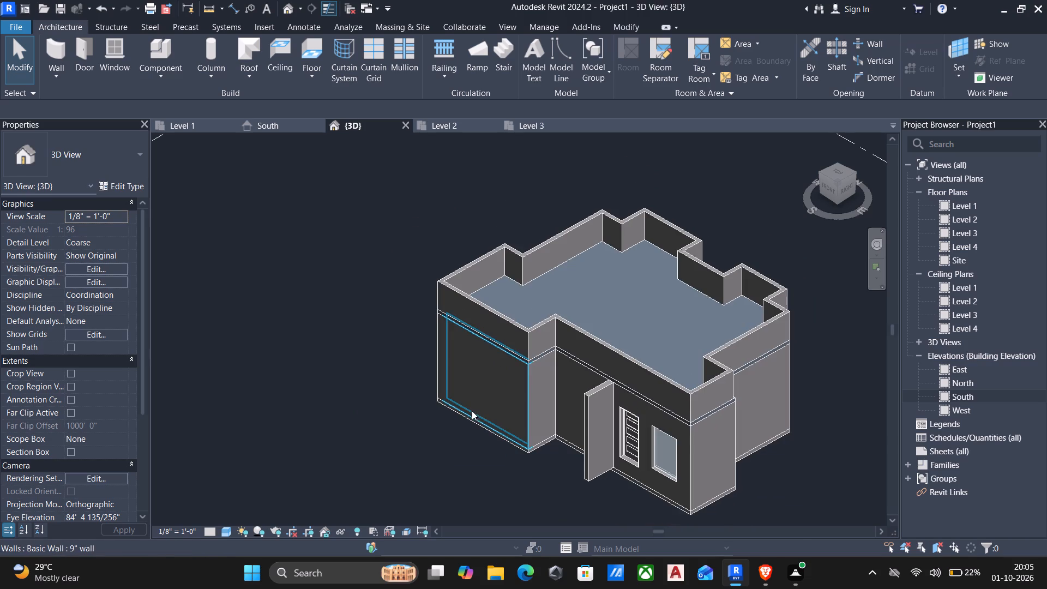
shift+middle_drag(471, 416, 567, 424)
middle_drag(567, 423, 551, 403)
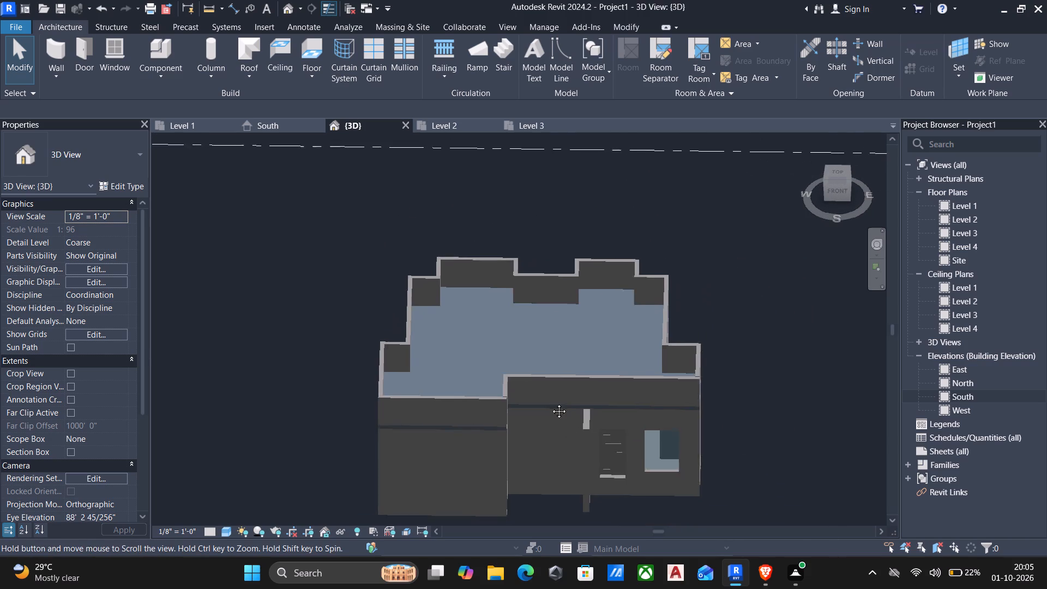
middle_drag(551, 403, 501, 239)
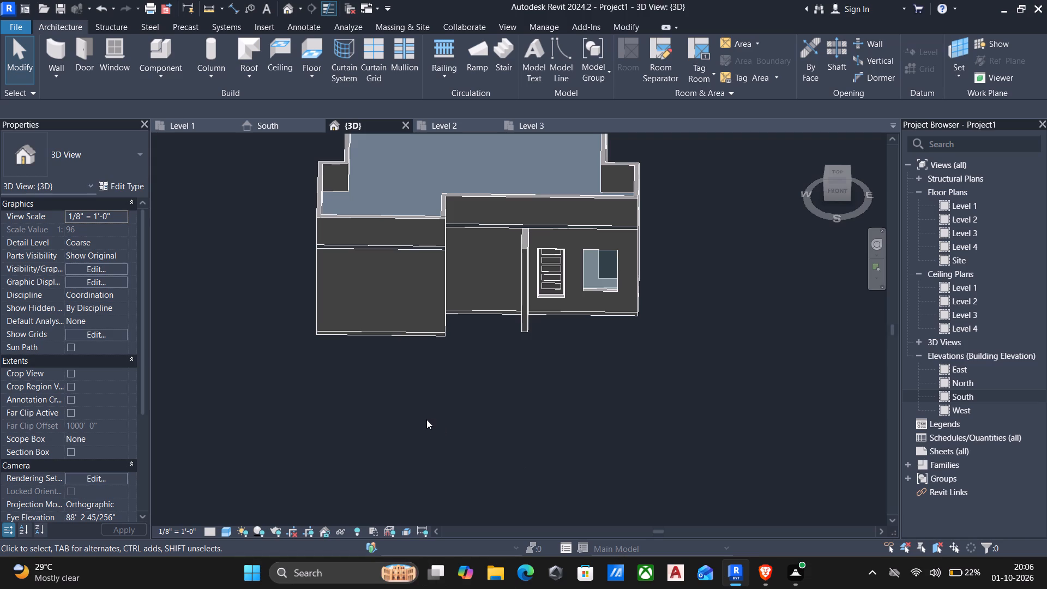
scroll(529, 367, up, 1)
middle_drag(529, 368, 515, 445)
scroll(510, 391, down, 1)
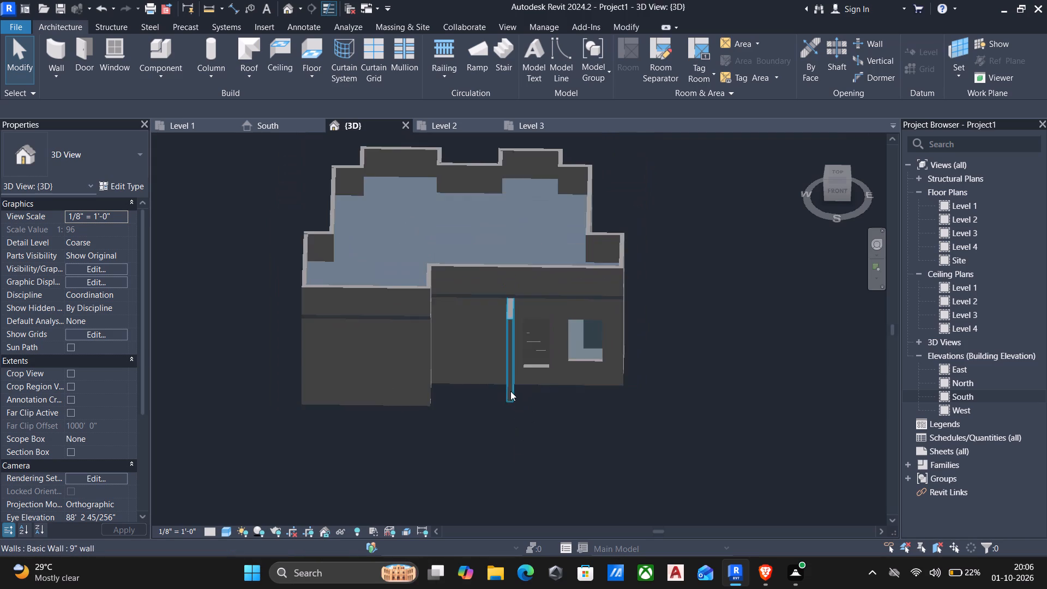
middle_click(520, 402)
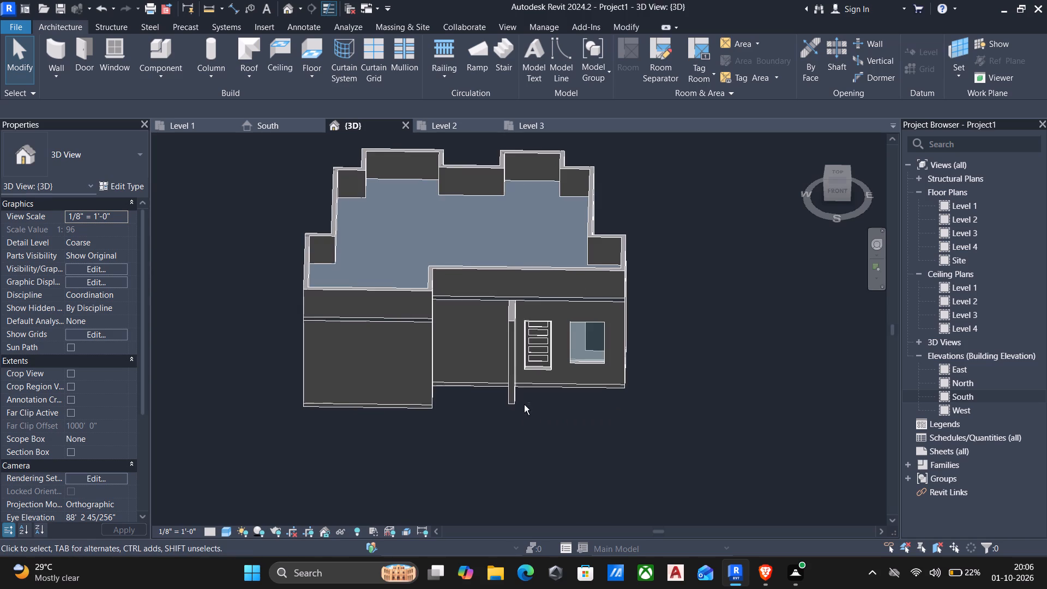
shift+middle_drag(524, 405, 412, 370)
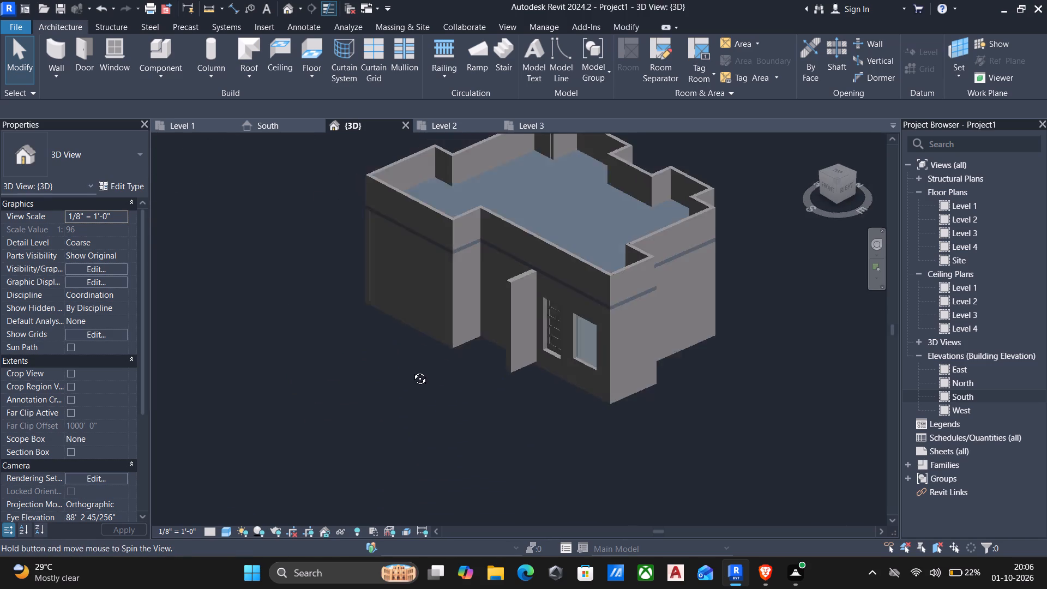
shift+middle_drag(412, 370, 411, 367)
middle_drag(424, 334, 412, 407)
shift+middle_drag(414, 403, 465, 387)
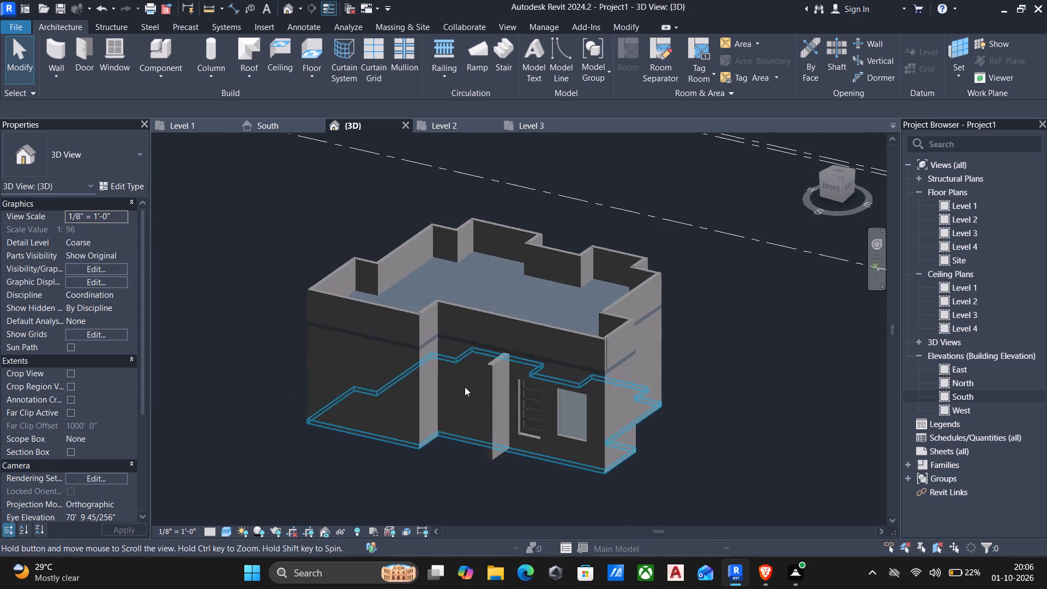
shift+middle_drag(465, 387, 465, 388)
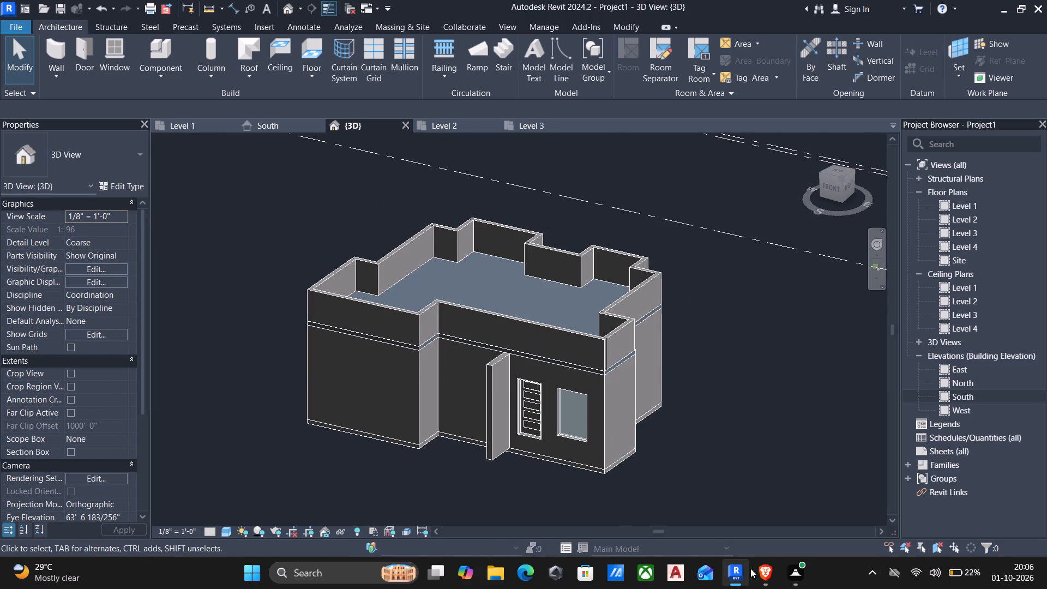
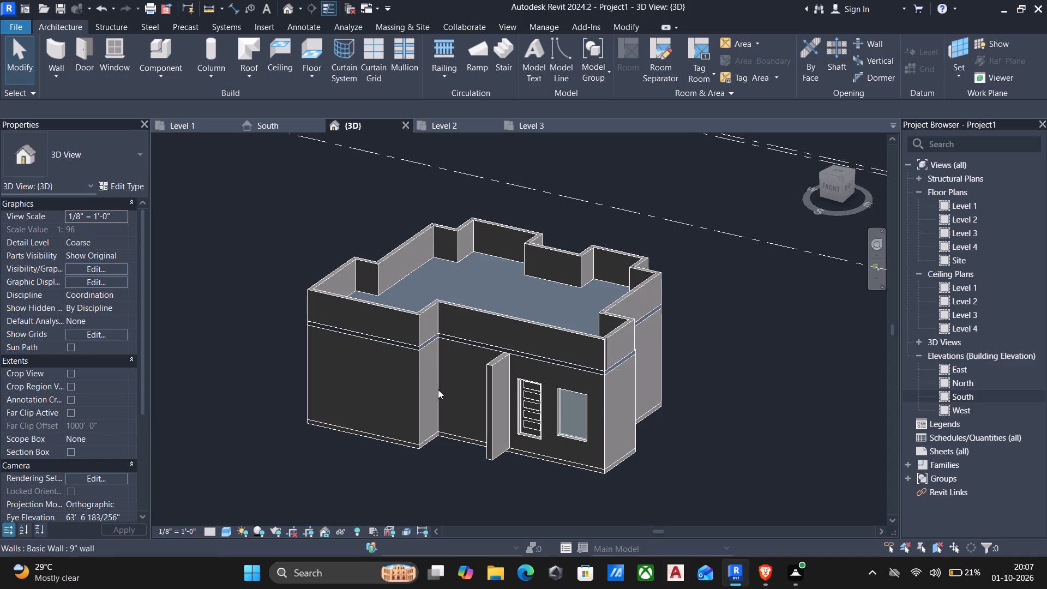
Examine the roof, parapet walls and front facade of the house from several angles in the 3D view.
scroll(438, 392, up, 4)
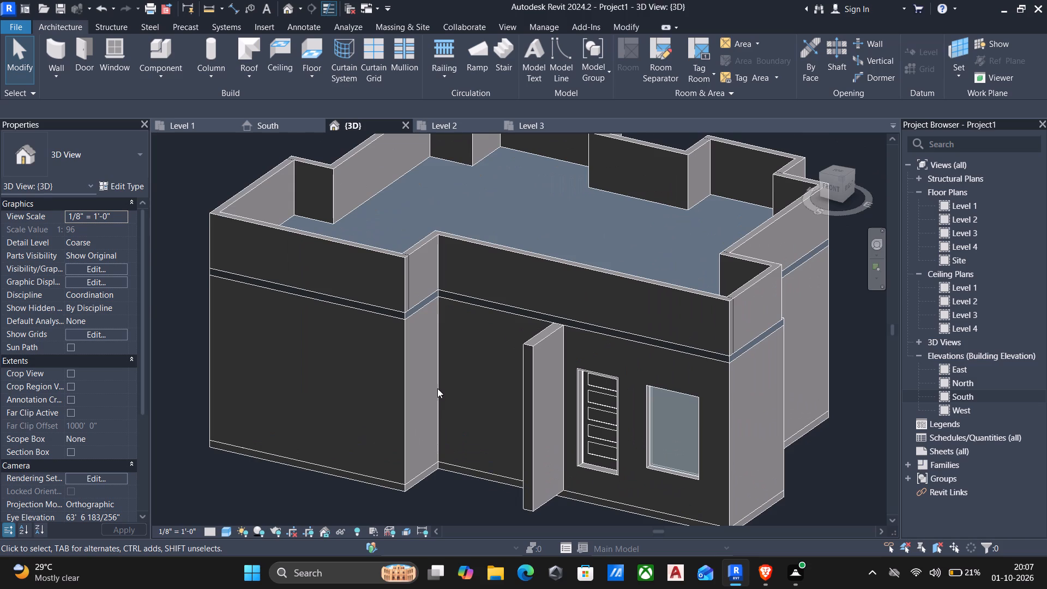
scroll(437, 388, down, 2)
scroll(462, 339, down, 2)
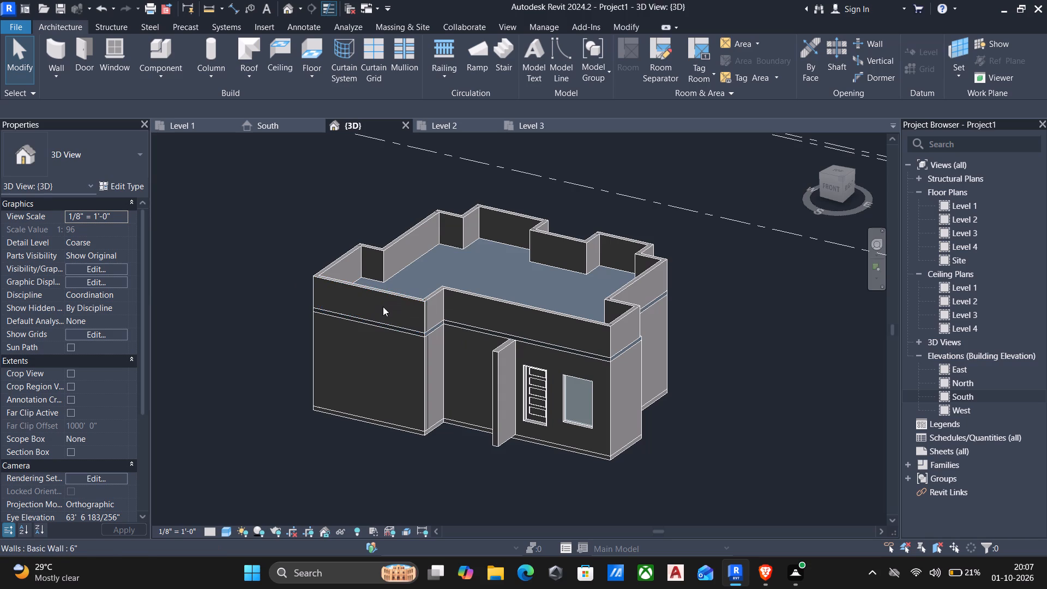
shift+middle_drag(383, 312, 323, 339)
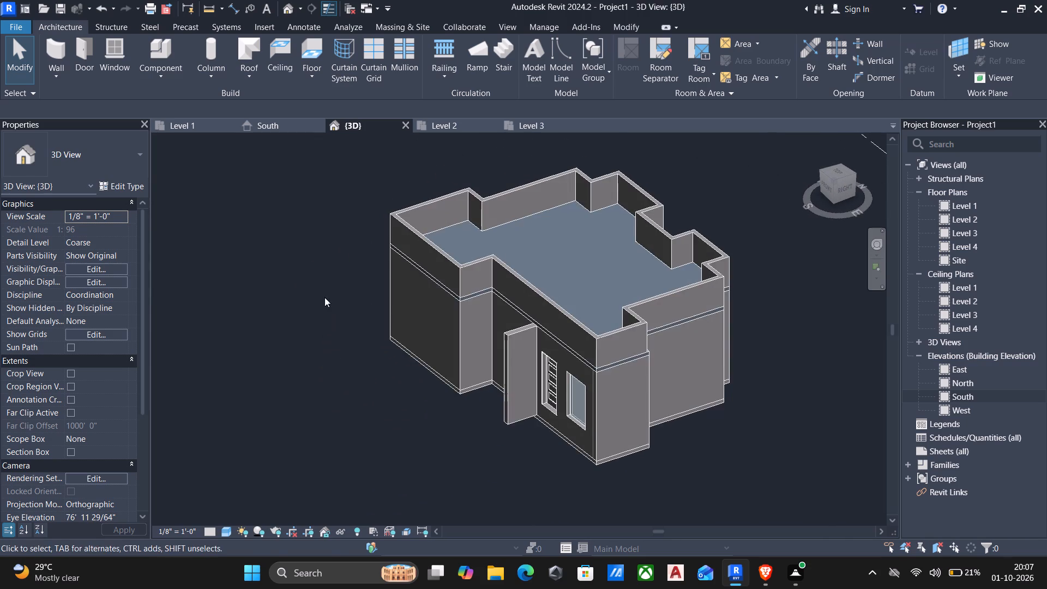
middle_drag(321, 296, 317, 383)
scroll(321, 298, up, 1)
shift+middle_drag(310, 368, 407, 415)
middle_drag(401, 428, 395, 428)
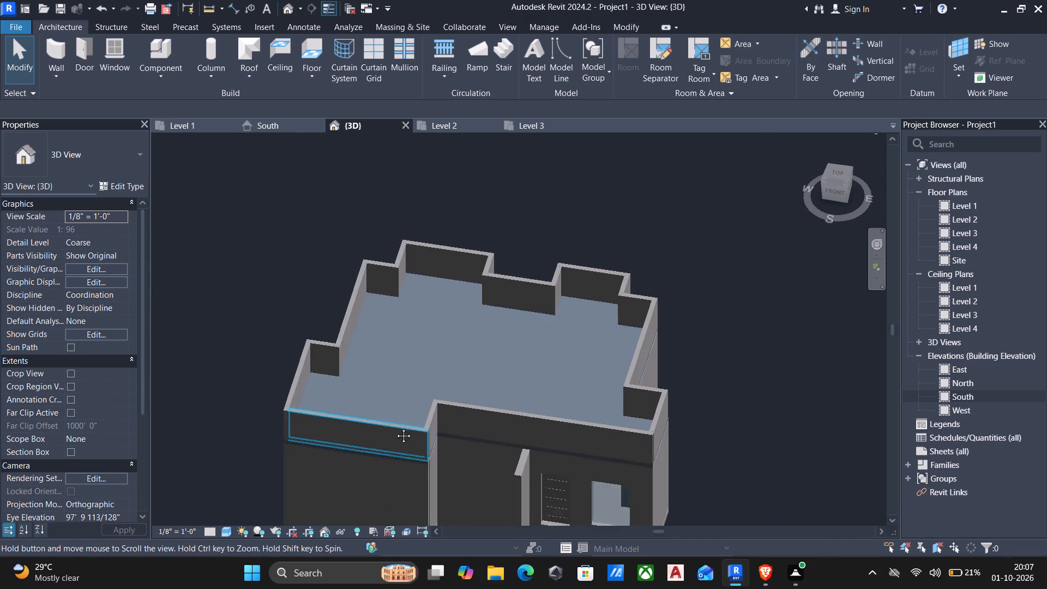
middle_drag(395, 428, 366, 368)
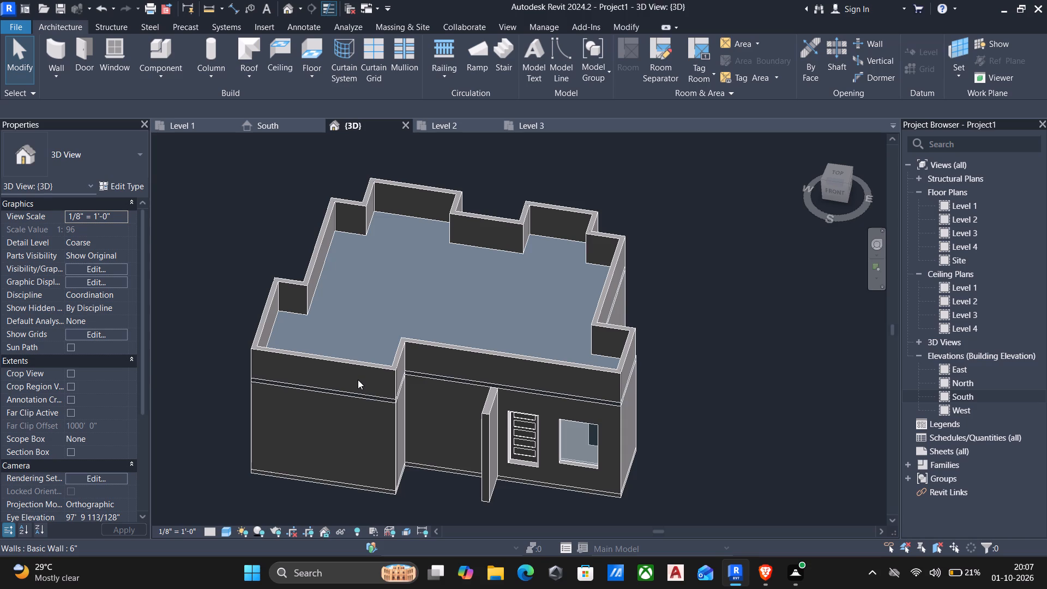
scroll(525, 374, up, 2)
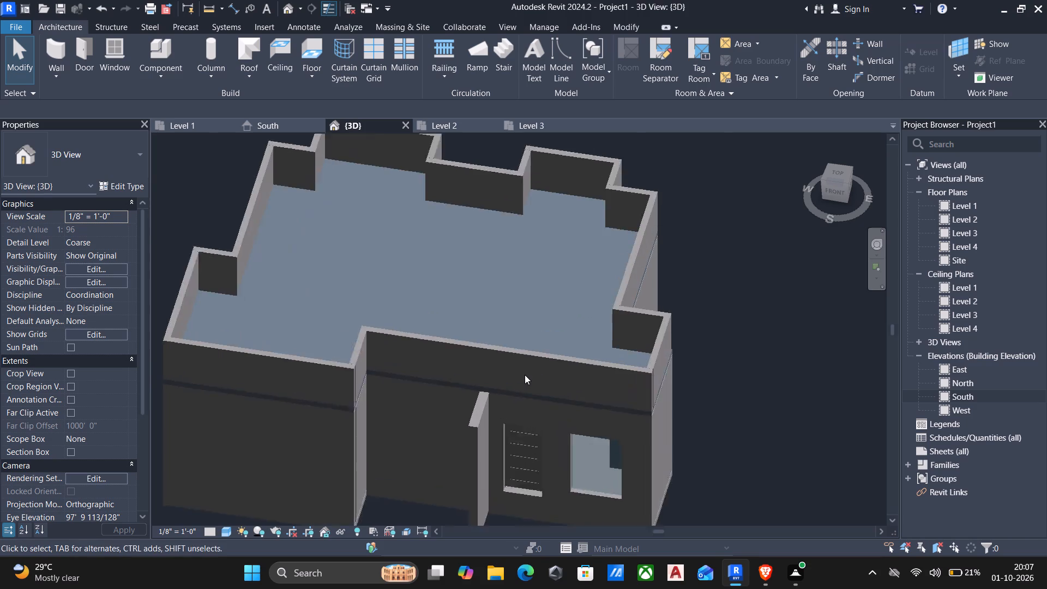
scroll(525, 375, up, 2)
scroll(525, 374, down, 5)
middle_drag(525, 380, 564, 349)
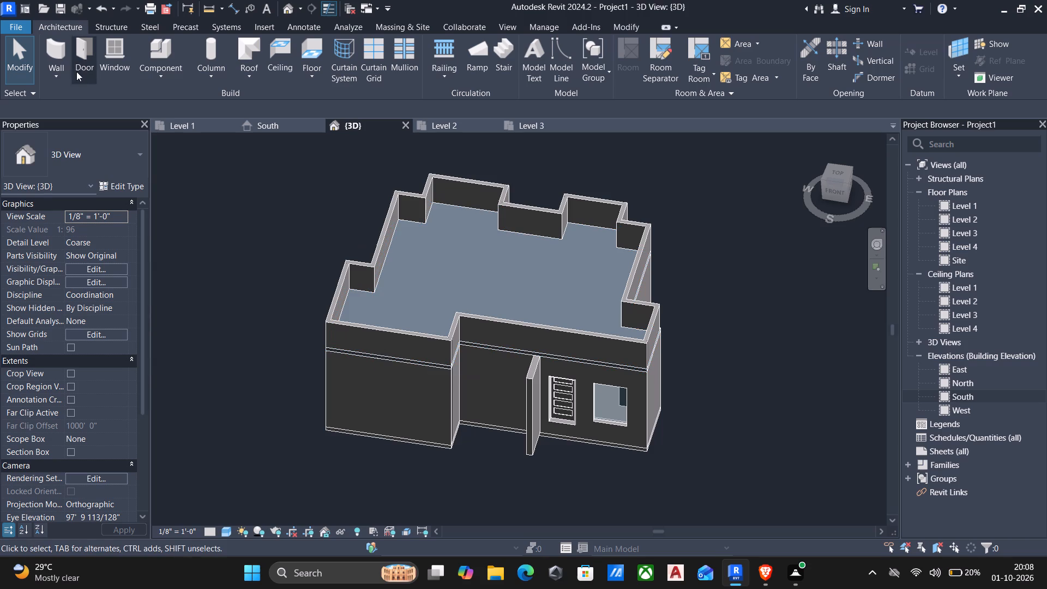
In the Level 1 plan, draw a 6'-0" Curtain Wall 1 along the projecting front room's south wall, starting 1'-6" from its east corner.
click(161, 75)
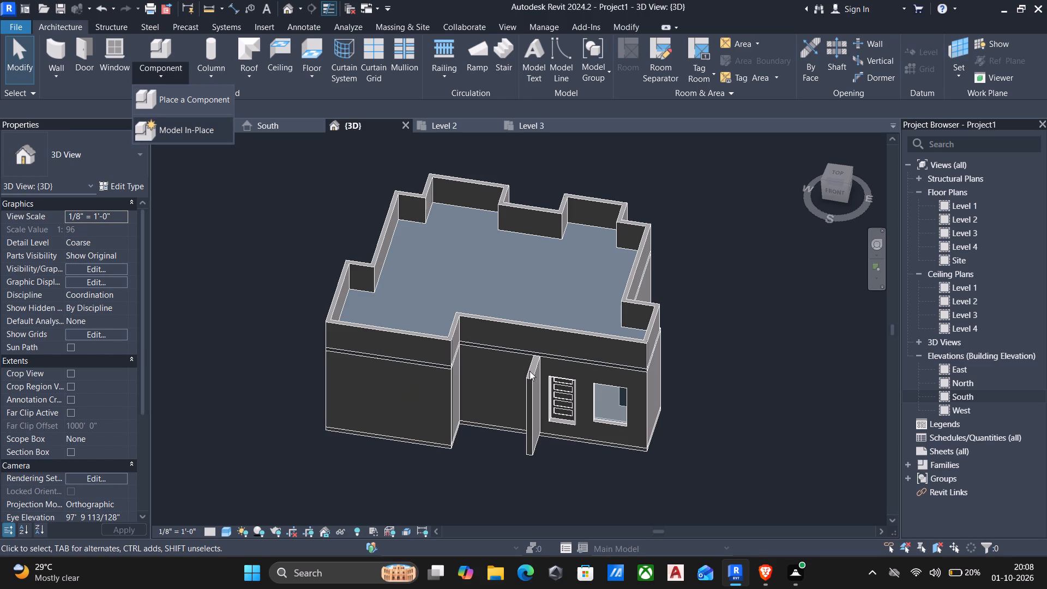
click(50, 53)
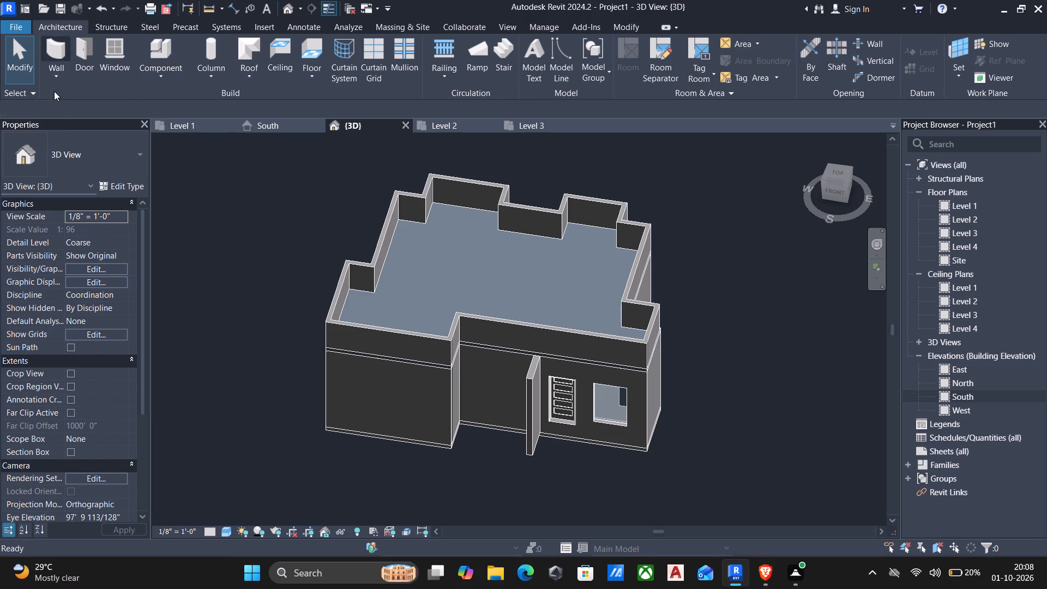
click(104, 153)
scroll(94, 296, down, 12)
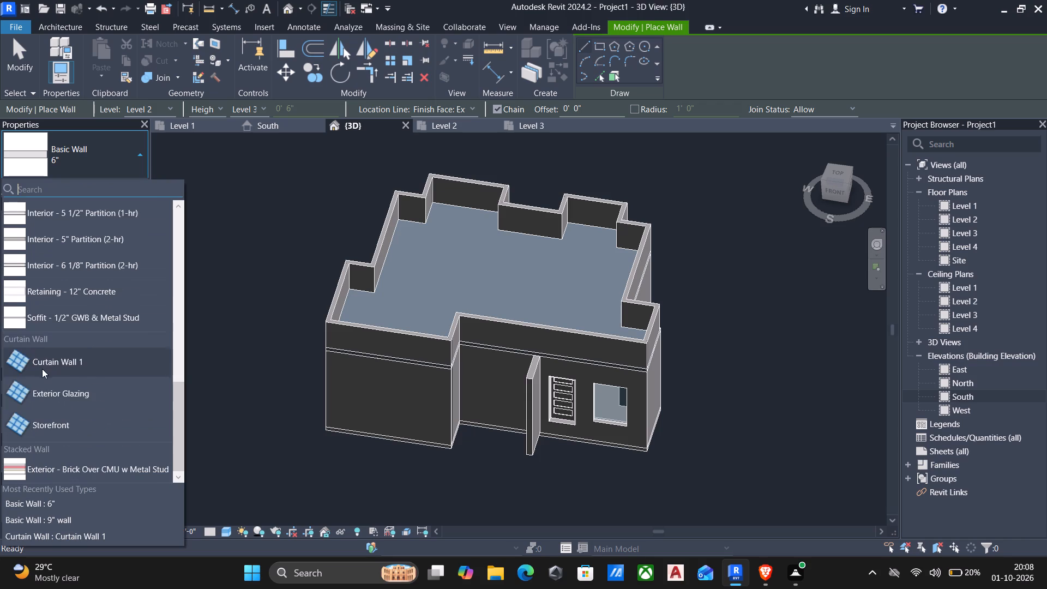
click(56, 371)
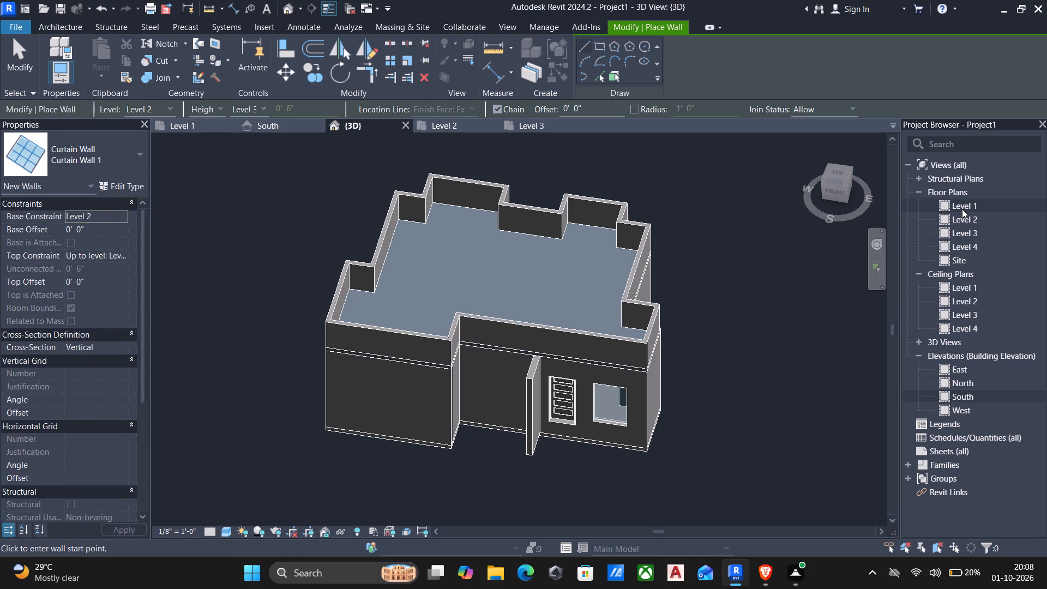
double_click(963, 209)
middle_drag(415, 346, 572, 292)
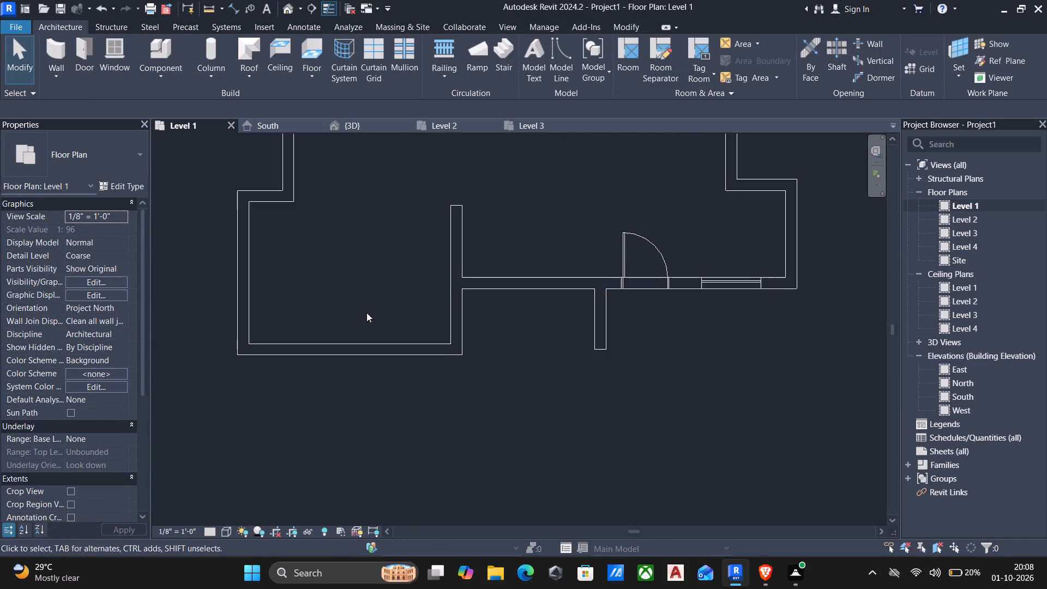
middle_drag(348, 323, 415, 321)
scroll(415, 319, up, 1)
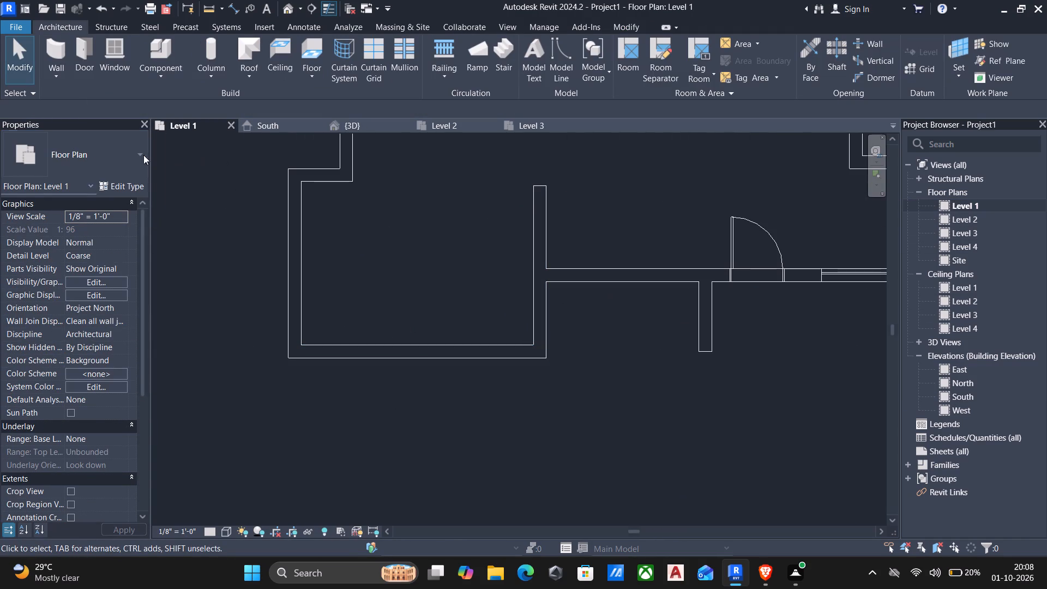
click(61, 53)
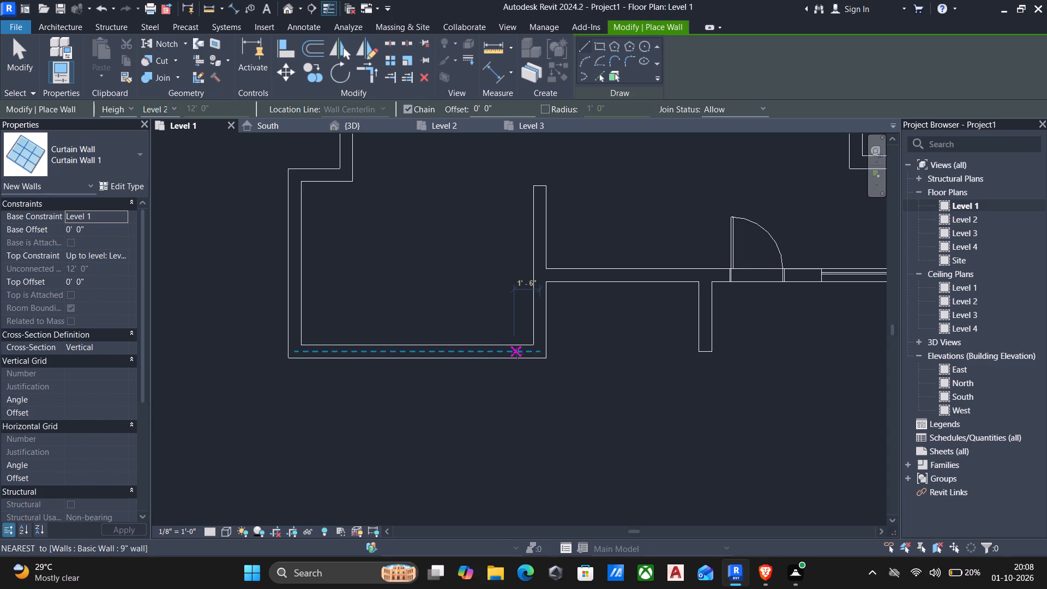
click(517, 353)
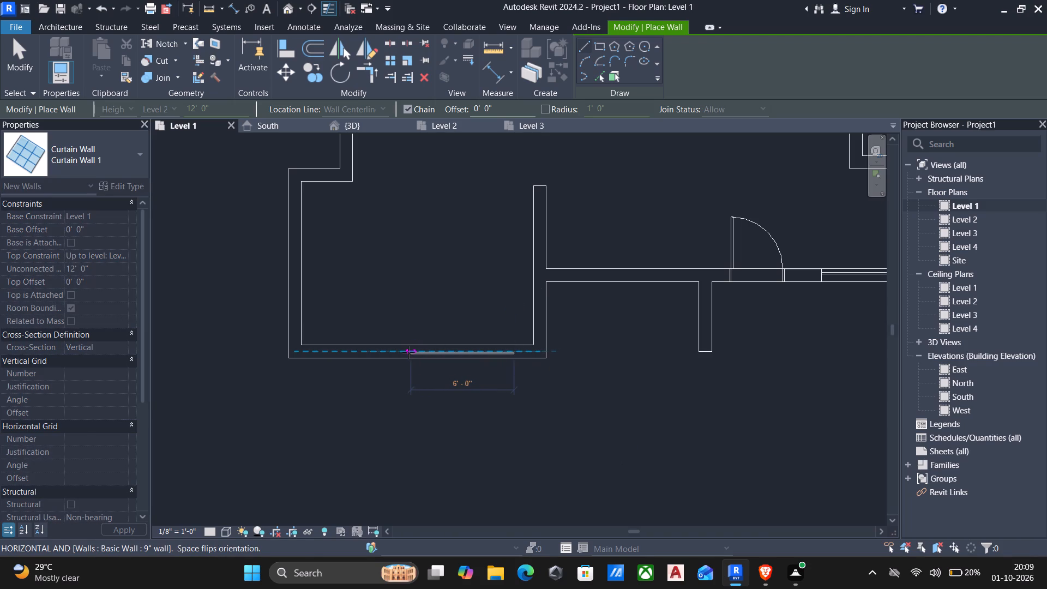
click(408, 352)
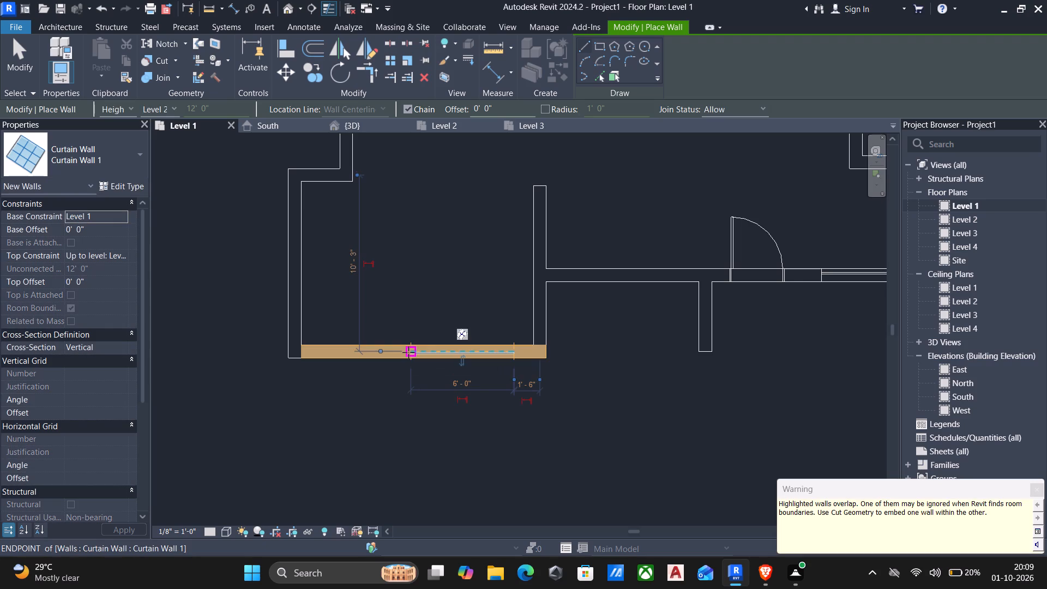
key(Escape)
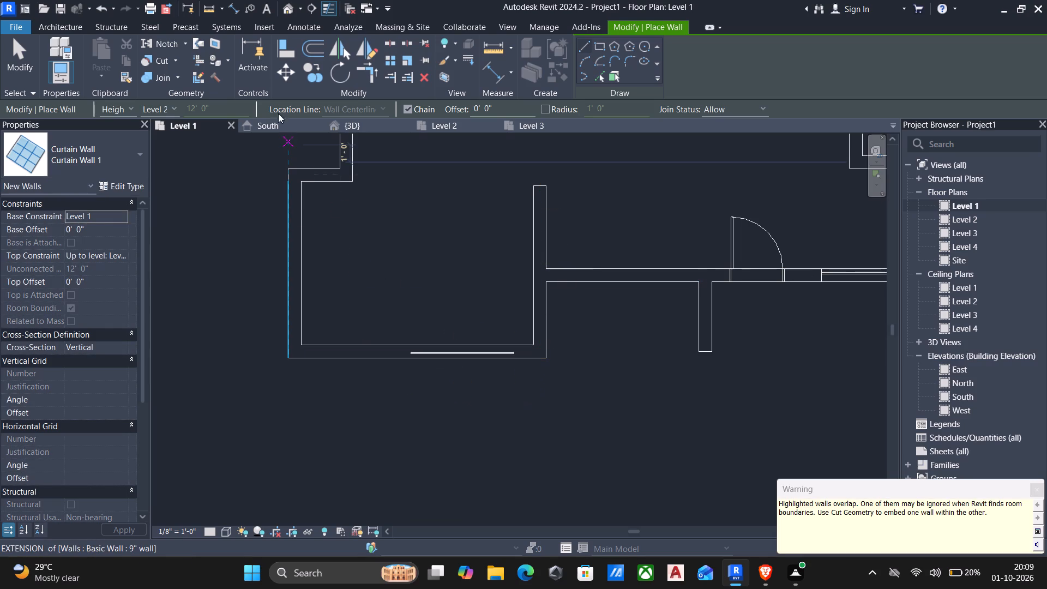
Cut the 9" front wall with the overlapping curtain wall using Cut Geometry, dismissing the save reminder without saving.
click(151, 58)
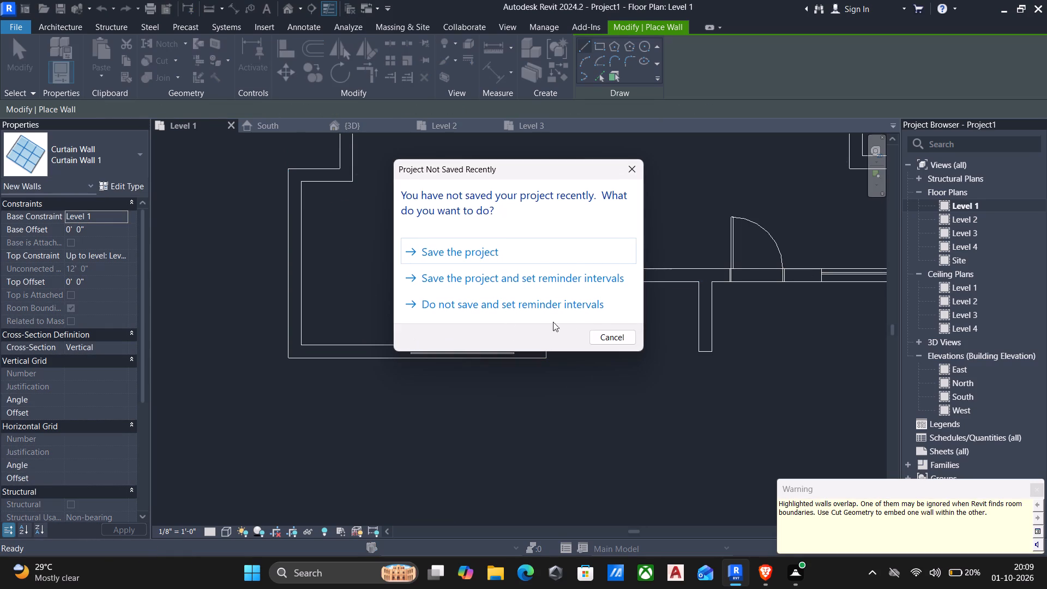
click(603, 336)
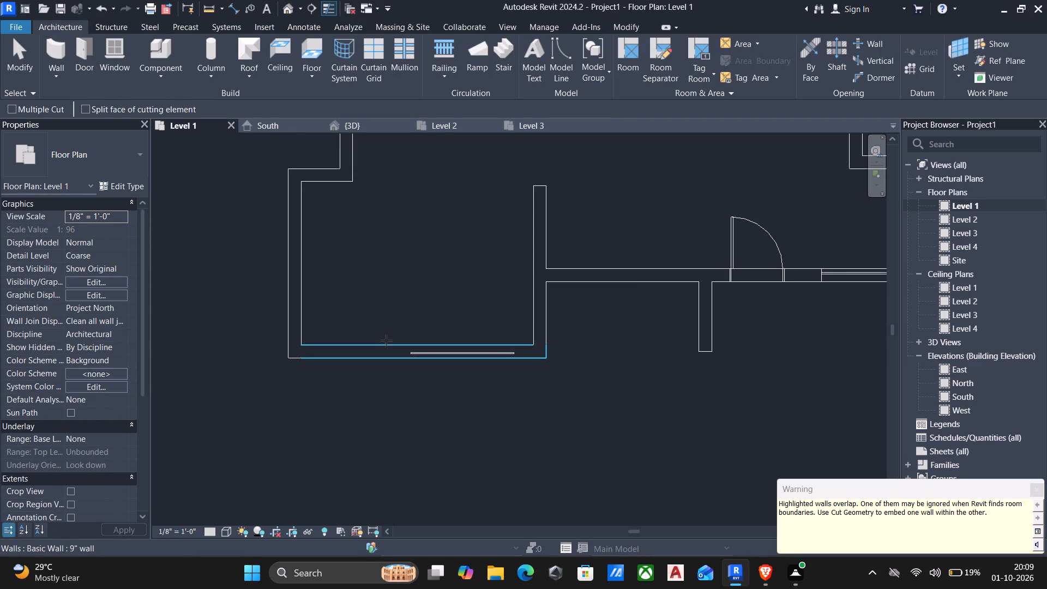
click(386, 341)
click(465, 351)
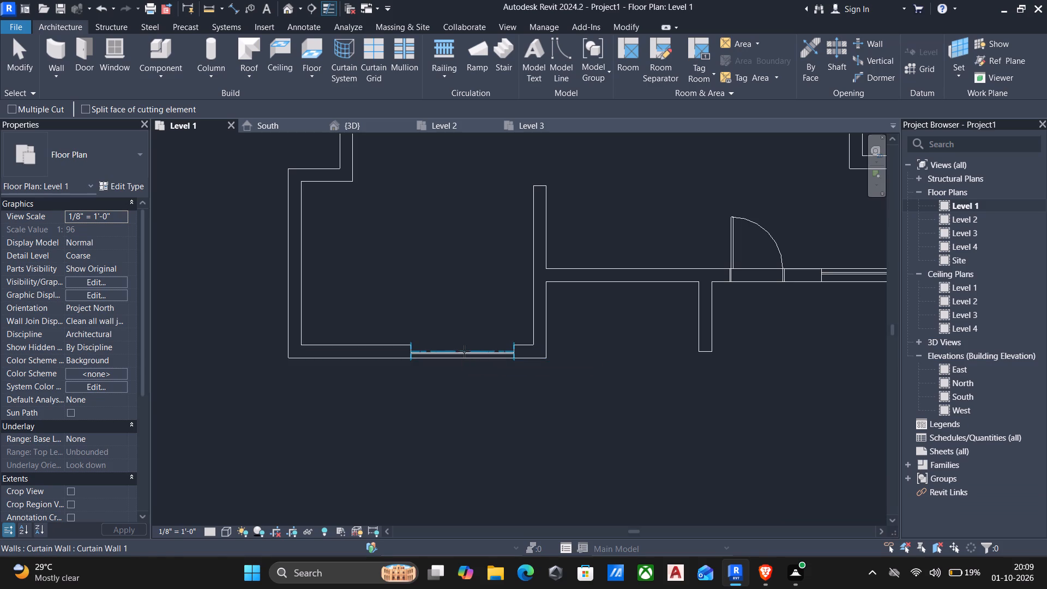
key(Escape)
In the 3D view, set the base offset of the new 6'-0" curtain wall in the projecting front room to 5'.
scroll(502, 336, down, 1)
shift+middle_drag(502, 341, 454, 291)
scroll(452, 302, down, 1)
middle_drag(450, 325, 442, 363)
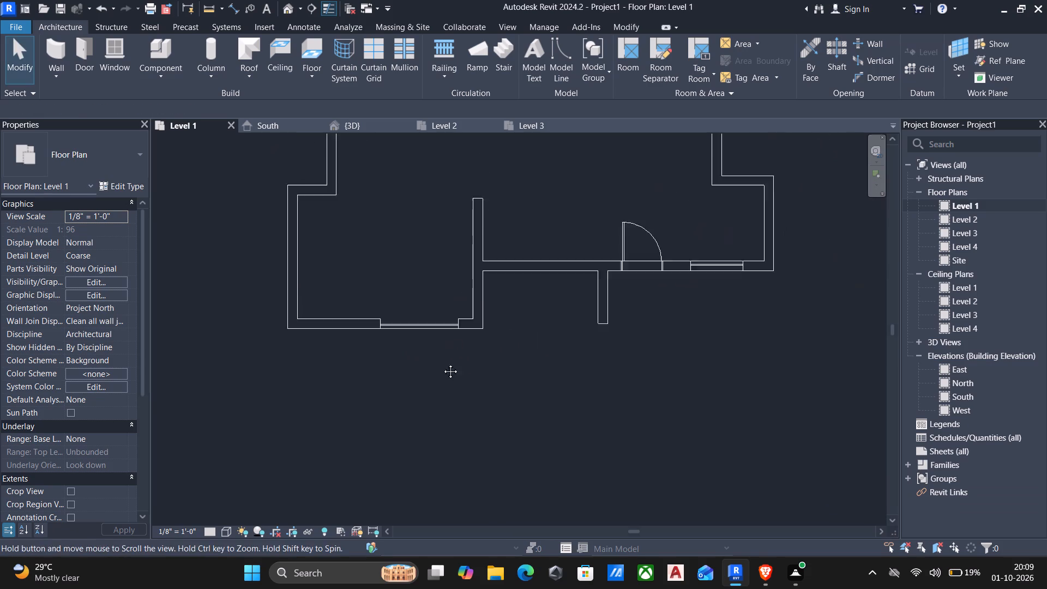
middle_drag(442, 363, 440, 383)
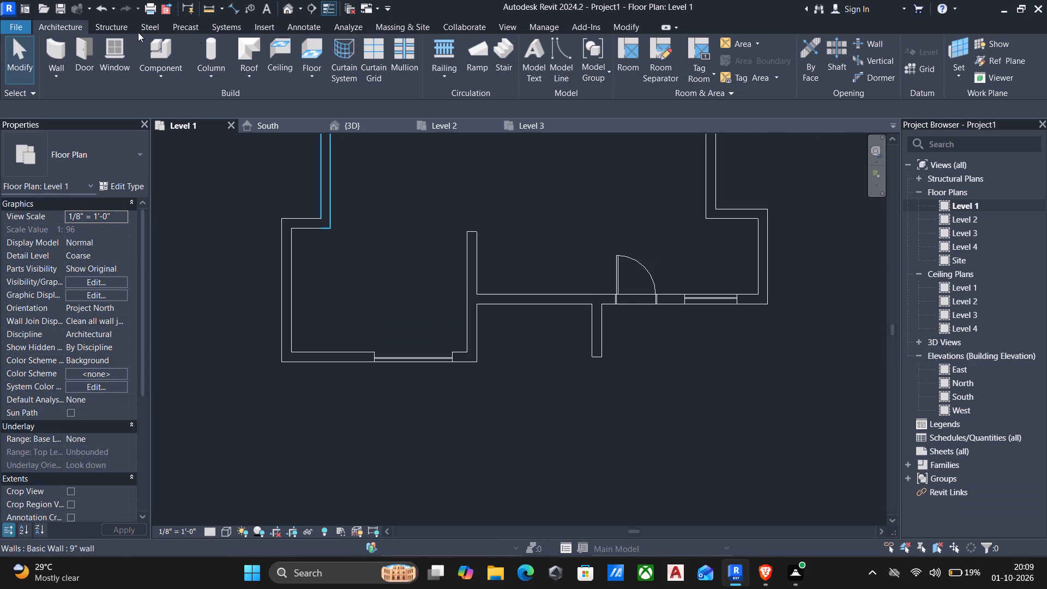
click(288, 13)
scroll(411, 391, up, 5)
middle_drag(410, 383, 418, 317)
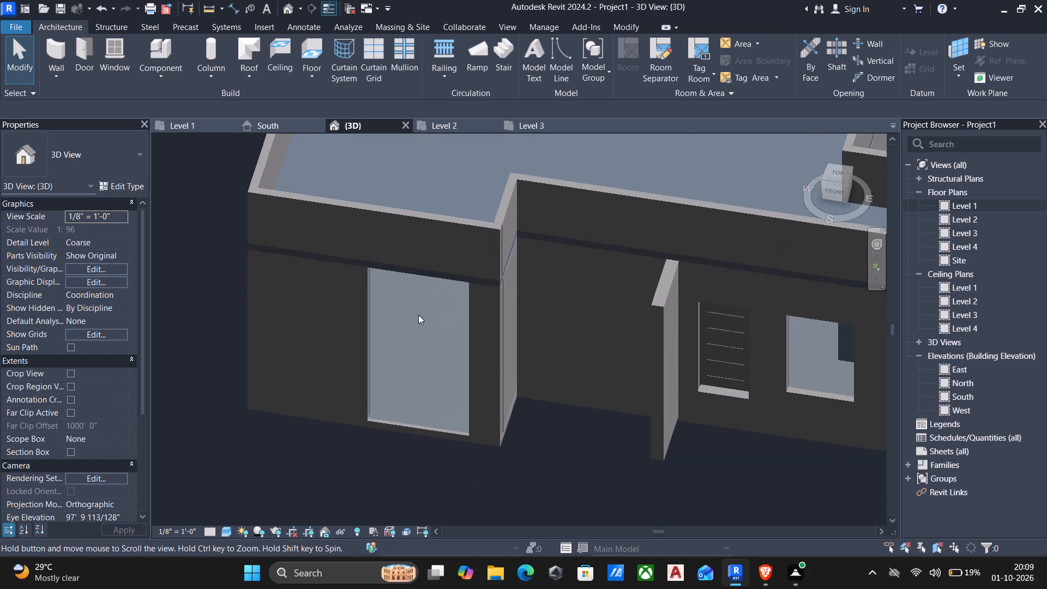
scroll(418, 310, down, 1)
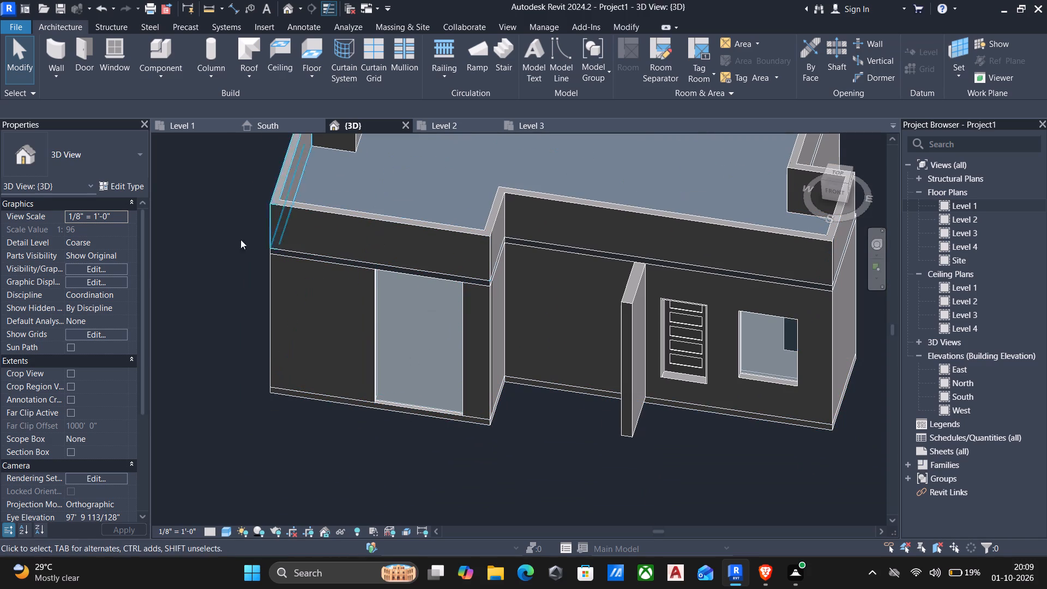
click(406, 403)
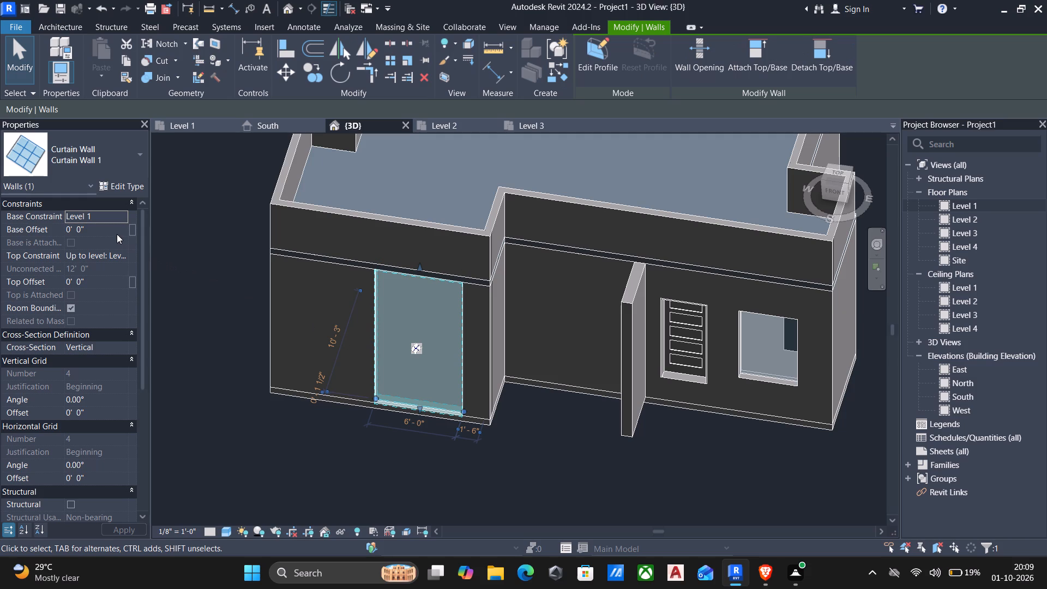
click(111, 229)
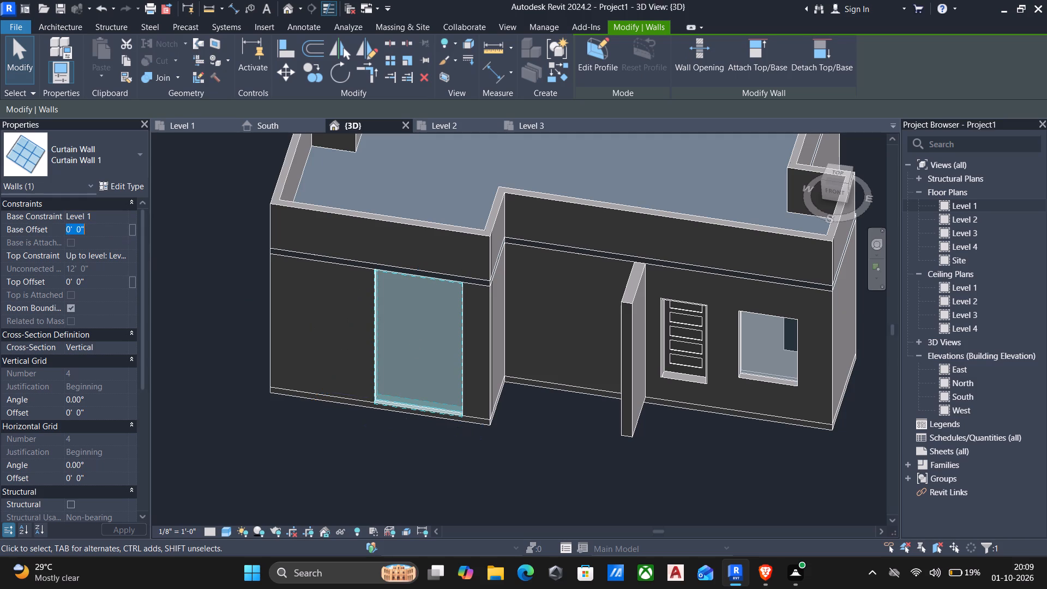
text(5')
key(Return)
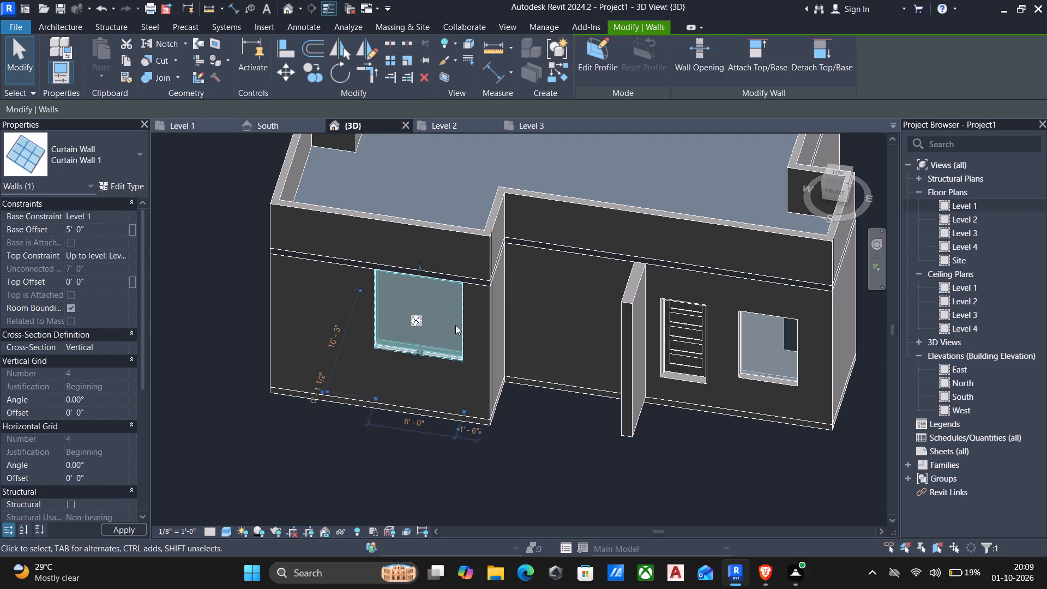
Align the top edge of the projecting room's curtain wall window with the top of the window beside the front door.
scroll(456, 326, down, 1)
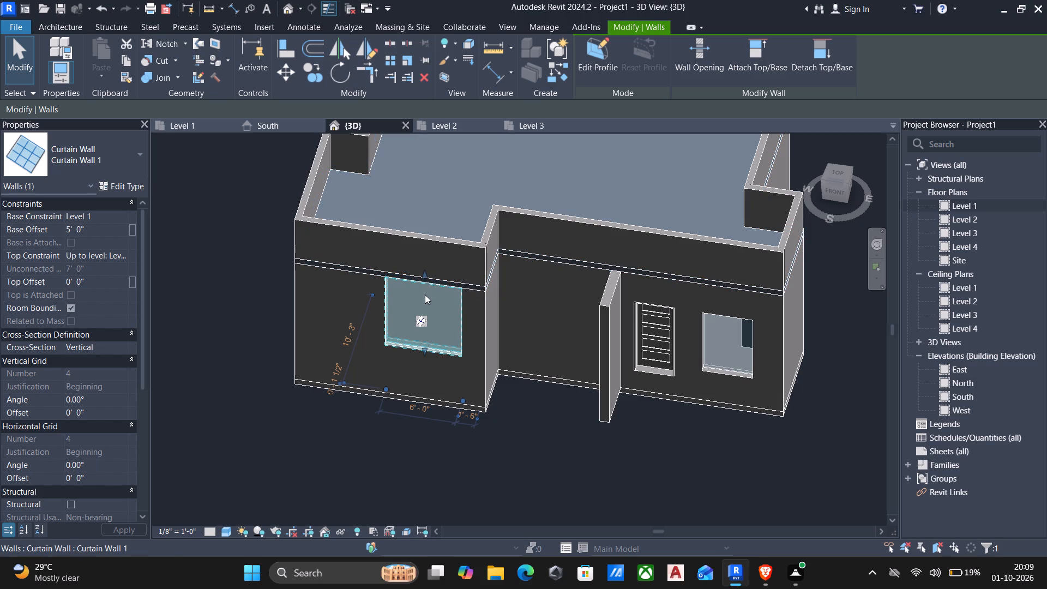
middle_drag(424, 302, 471, 269)
shift+middle_drag(471, 267, 459, 241)
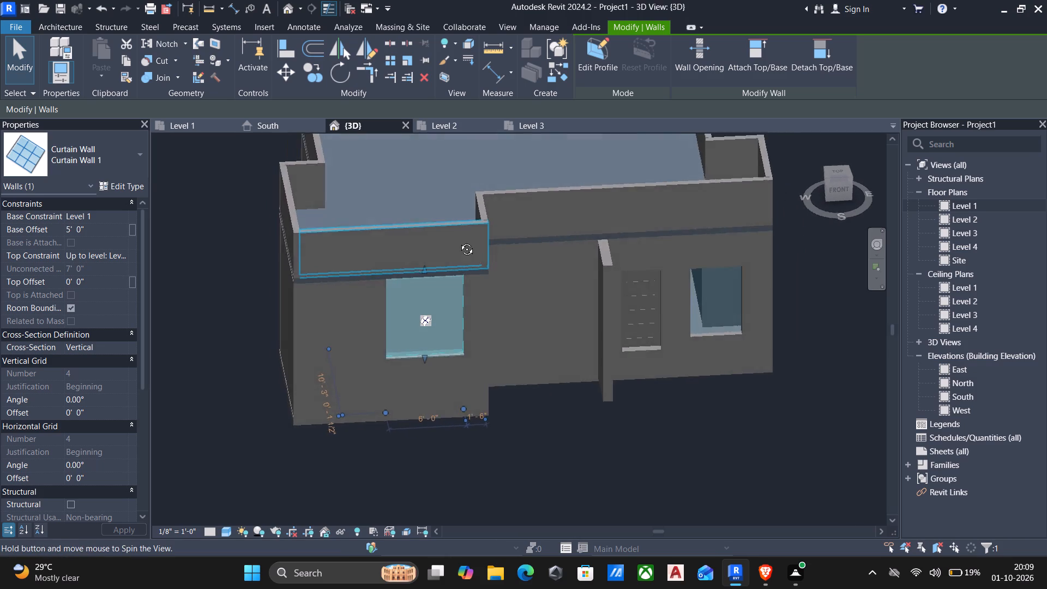
shift+middle_drag(459, 241, 479, 182)
key(Escape)
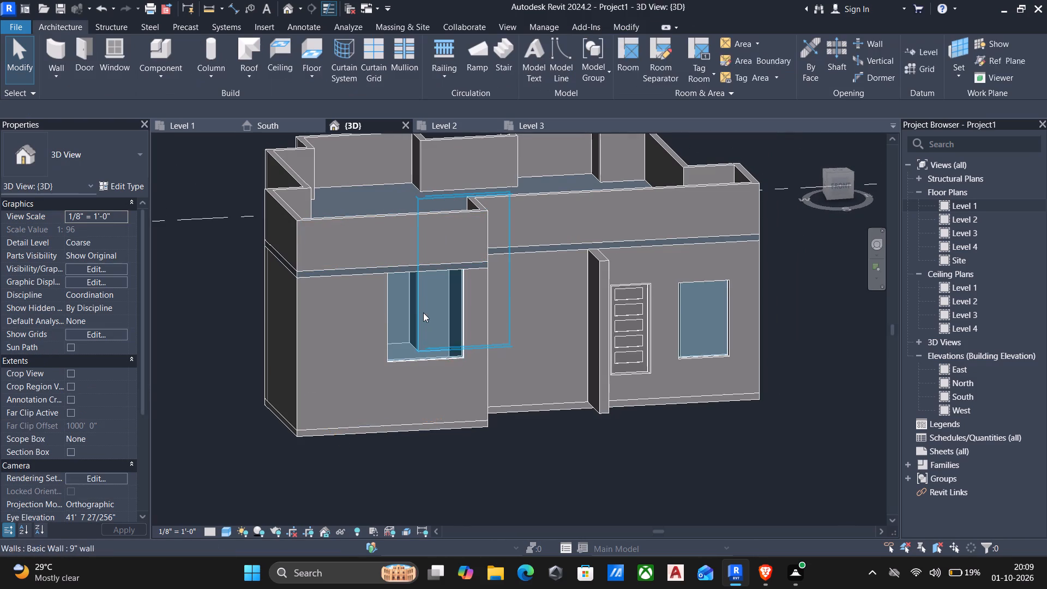
text(al)
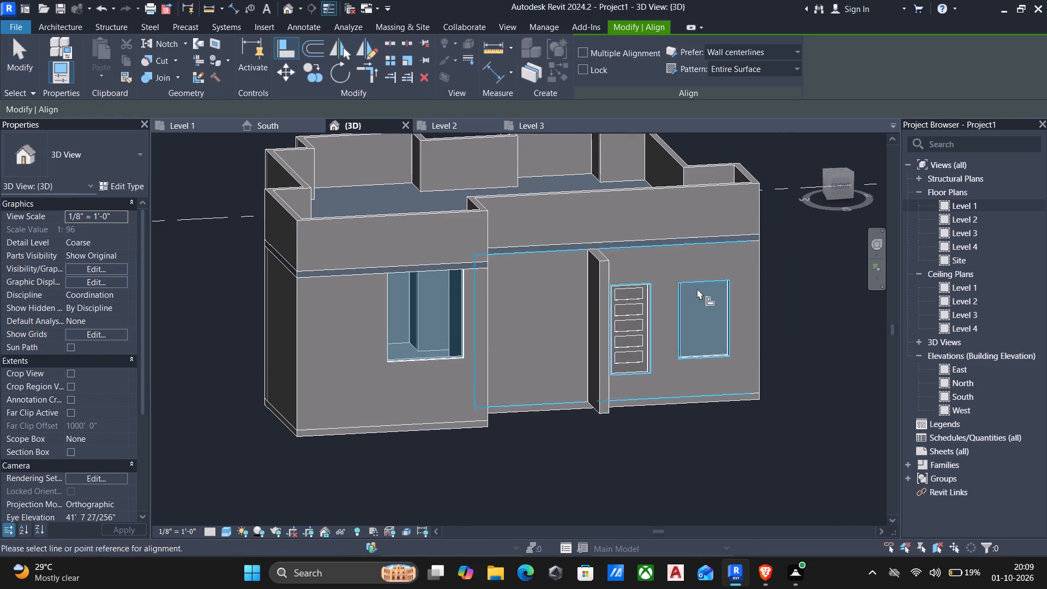
click(705, 280)
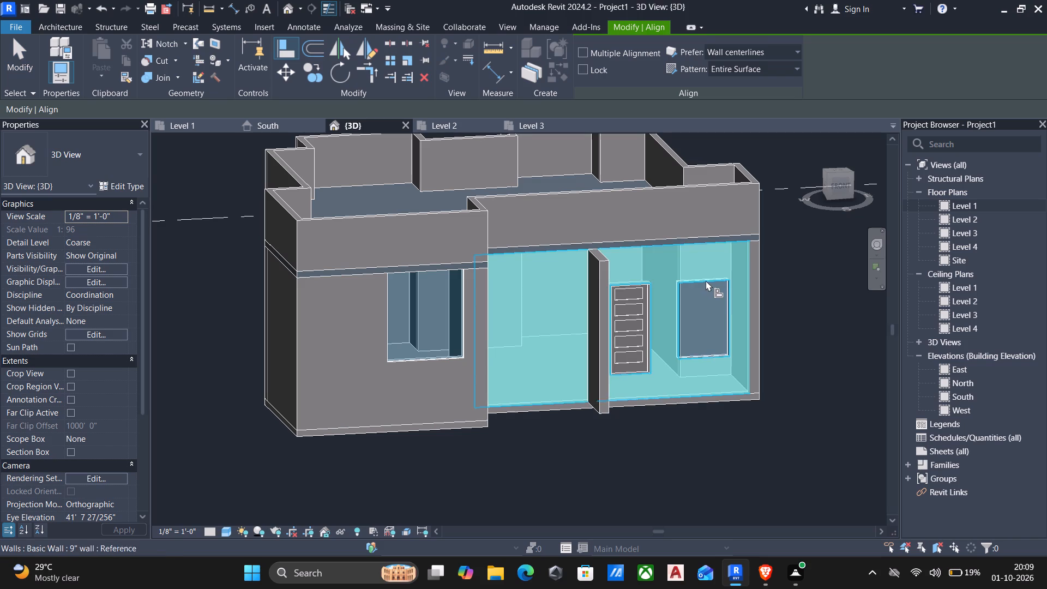
key(Escape)
text(al)
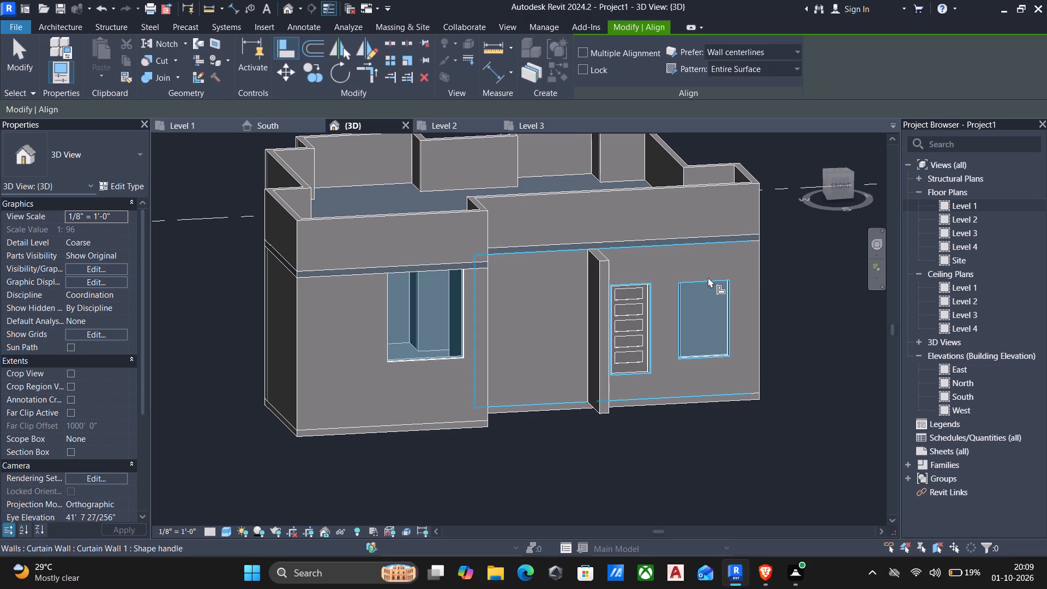
click(703, 287)
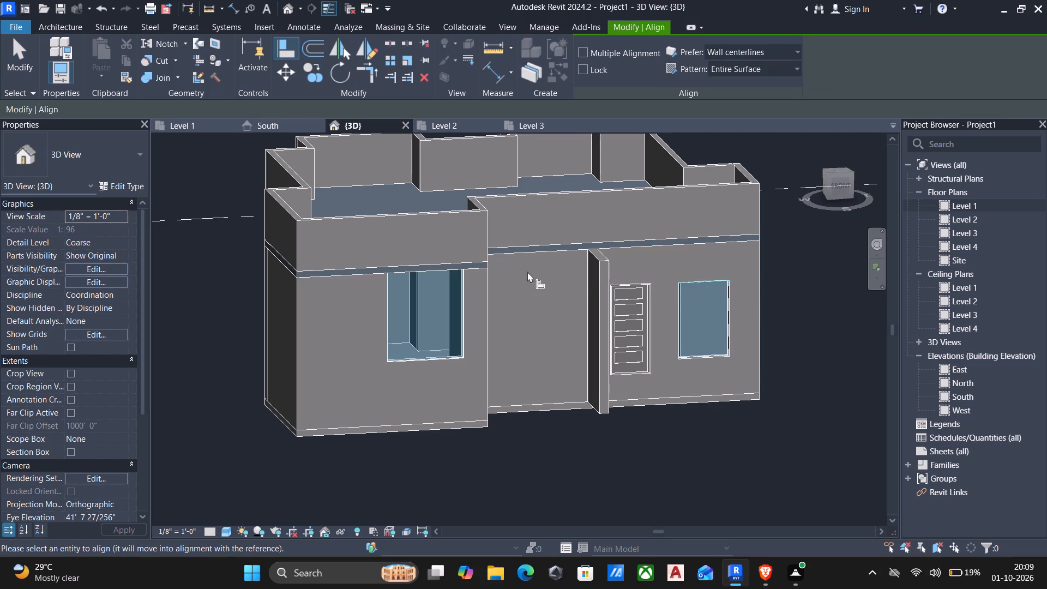
click(441, 274)
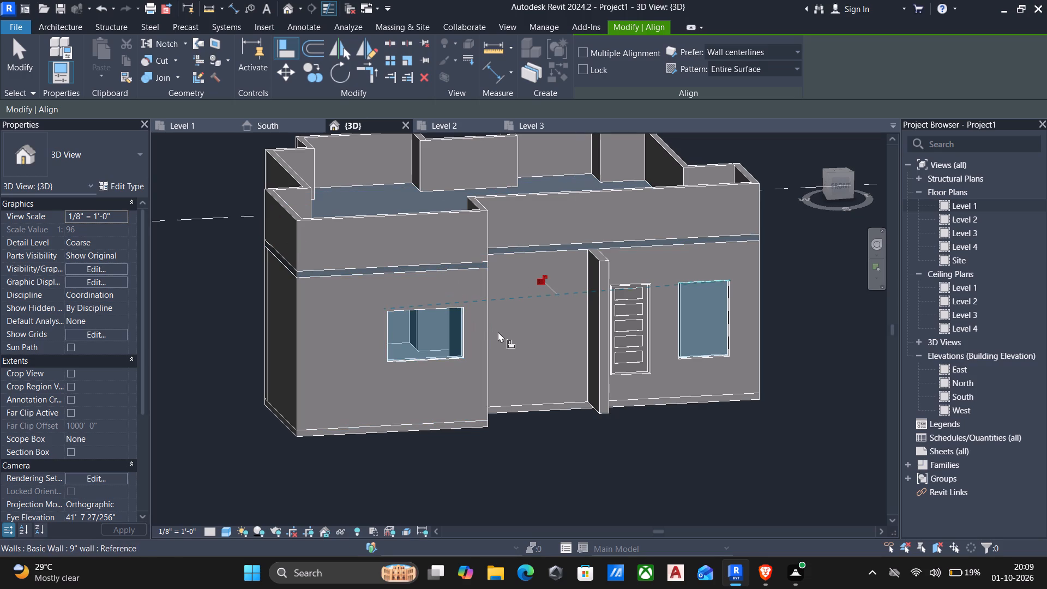
Examine the window and door alignment on the front facade, straight on and from angled 3D views.
shift+middle_drag(508, 331, 500, 330)
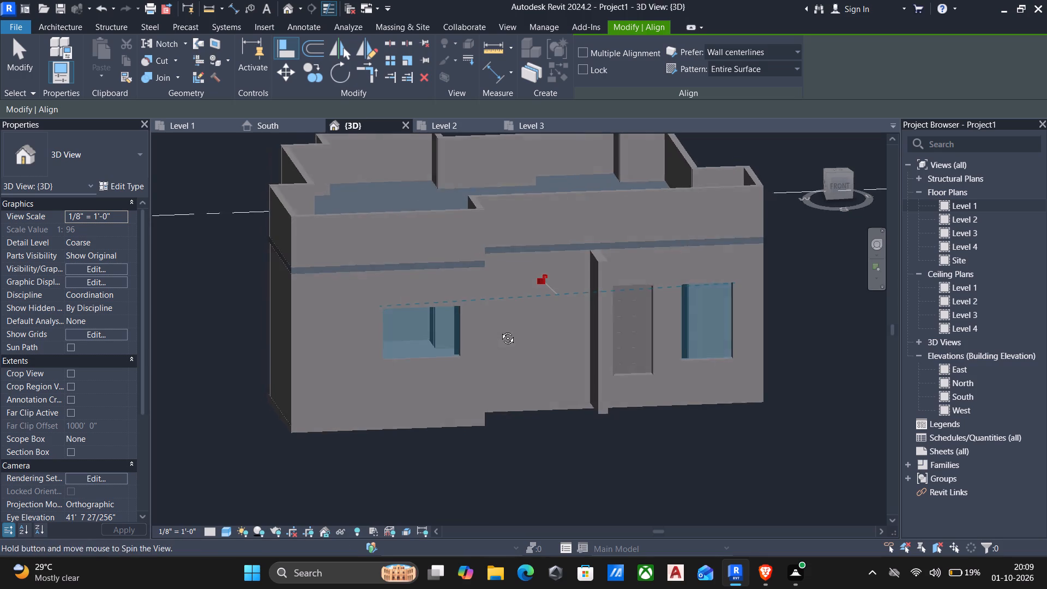
shift+middle_drag(500, 330, 500, 329)
click(845, 184)
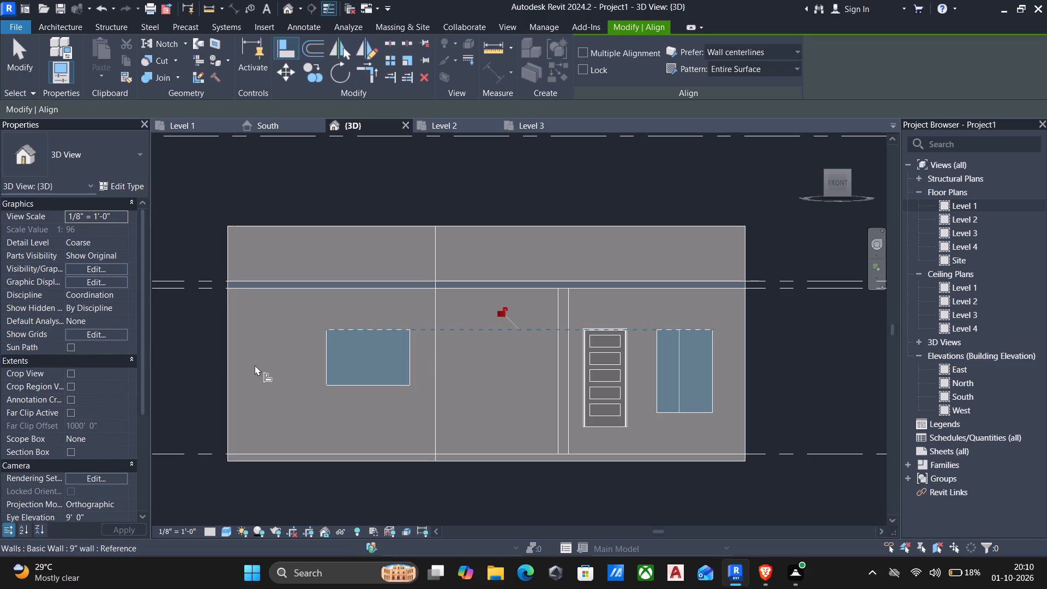
key(Escape)
key(Escape)
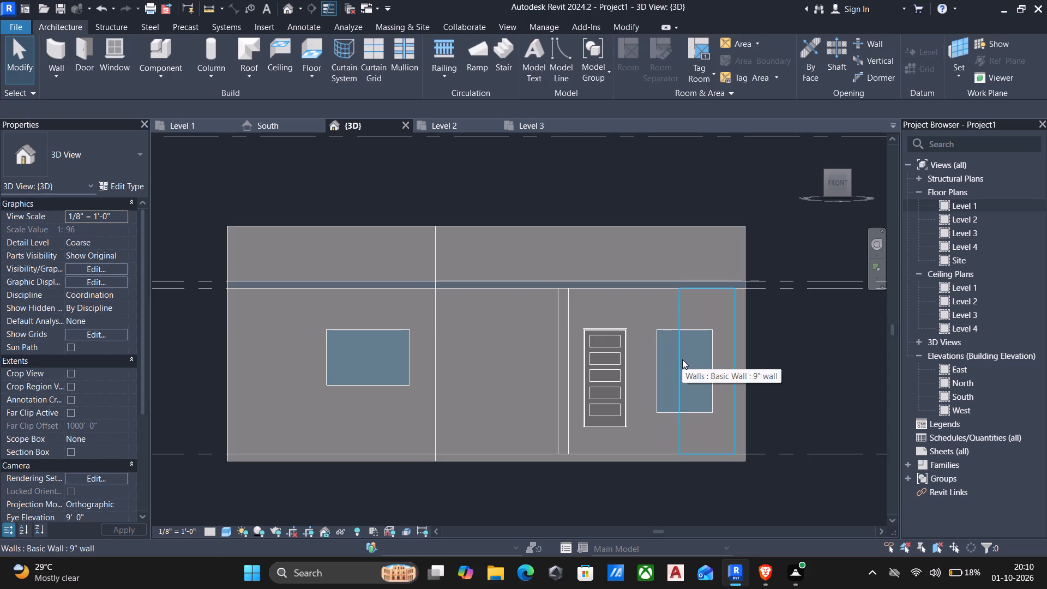
scroll(683, 370, down, 2)
shift+middle_drag(713, 304, 663, 387)
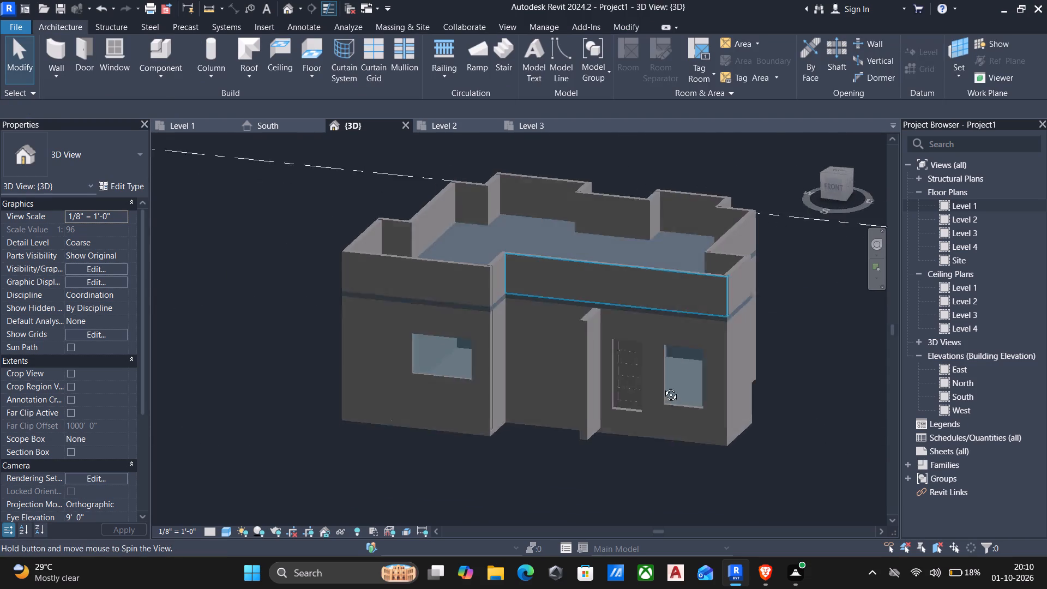
shift+middle_drag(663, 387, 649, 403)
middle_drag(580, 387, 619, 388)
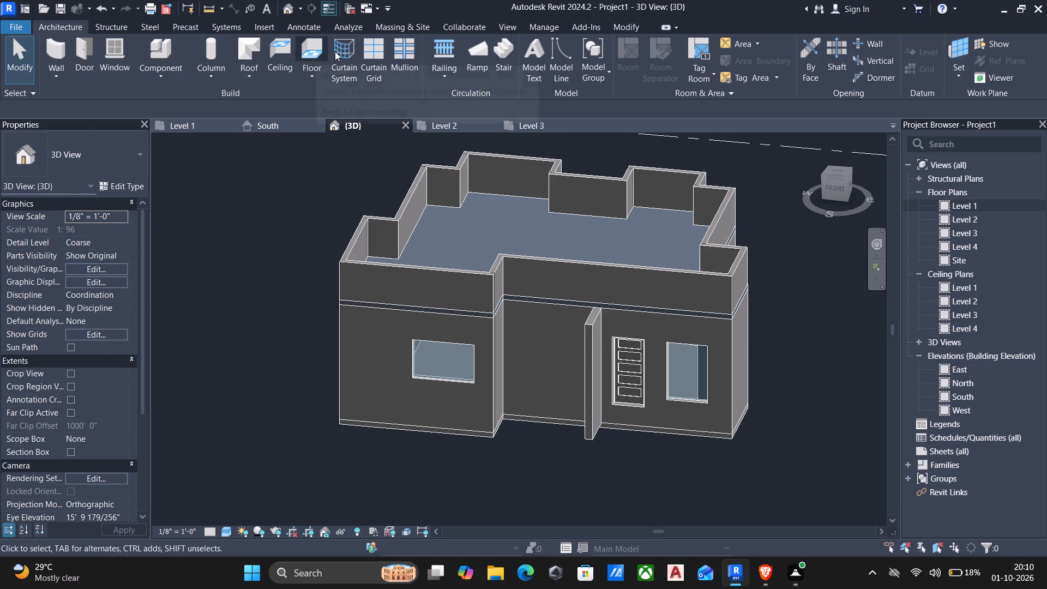
Start an in-place component in the Generic Models category, accepting the name Generic Models 1.
click(147, 79)
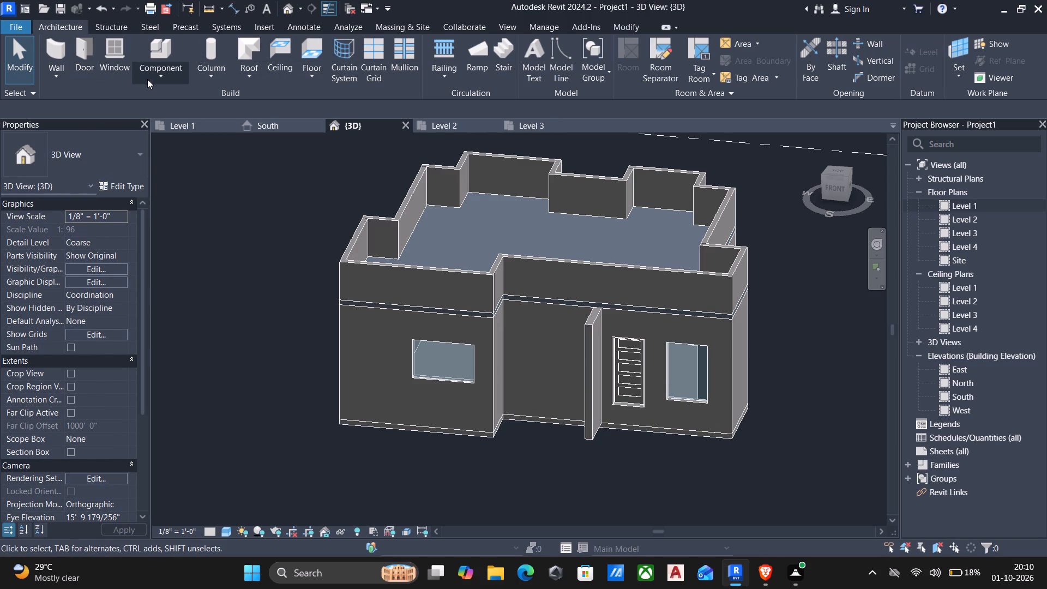
click(163, 125)
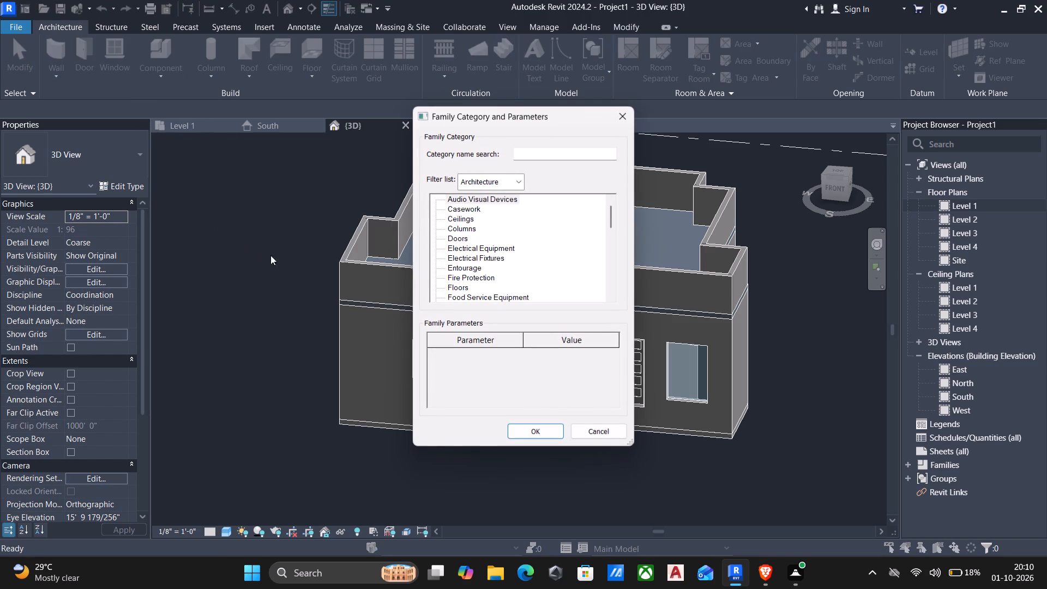
scroll(489, 268, down, 5)
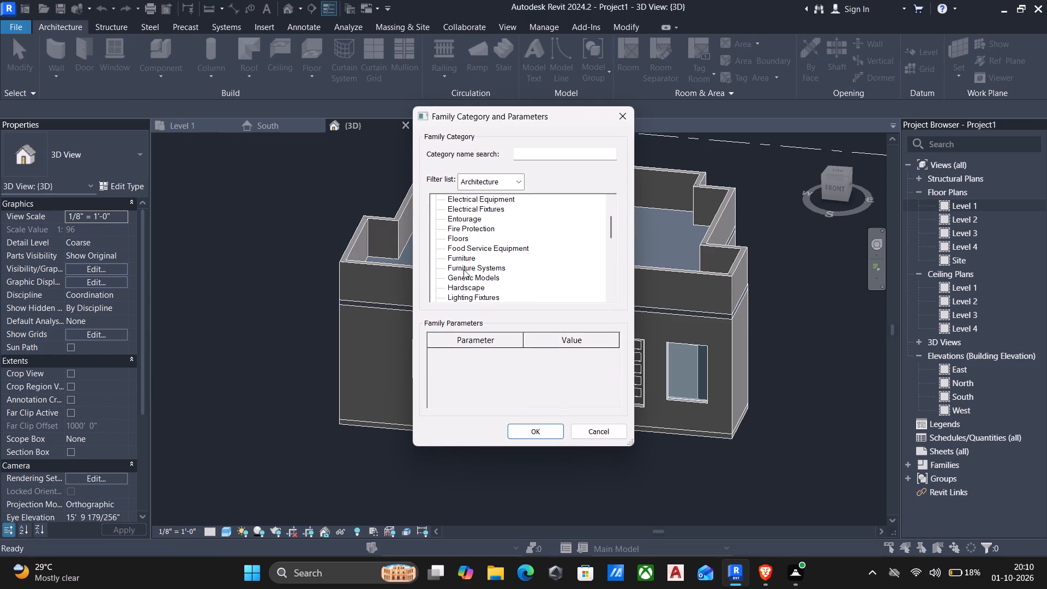
click(454, 278)
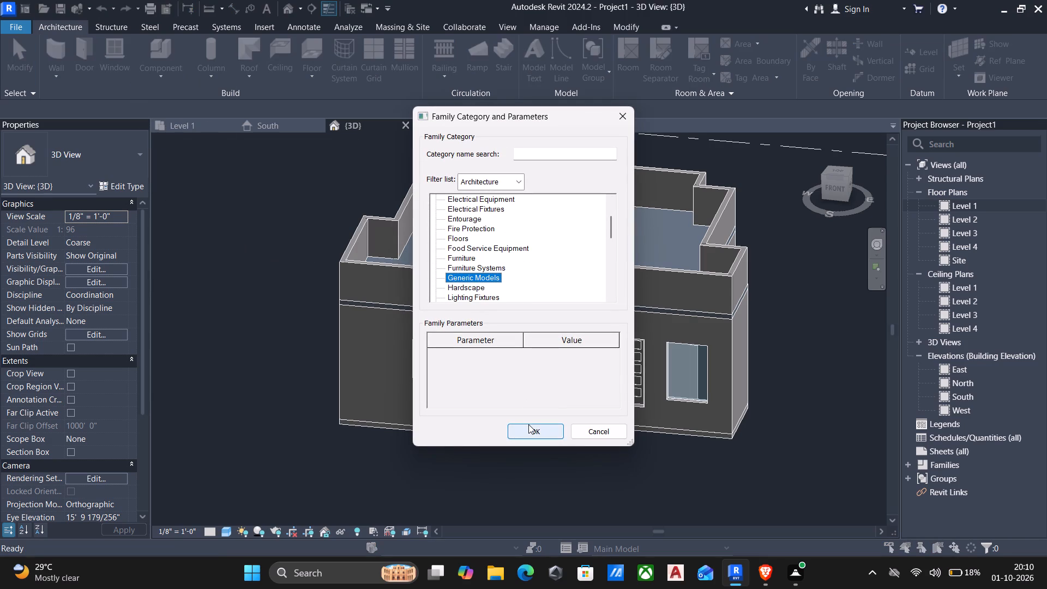
click(524, 427)
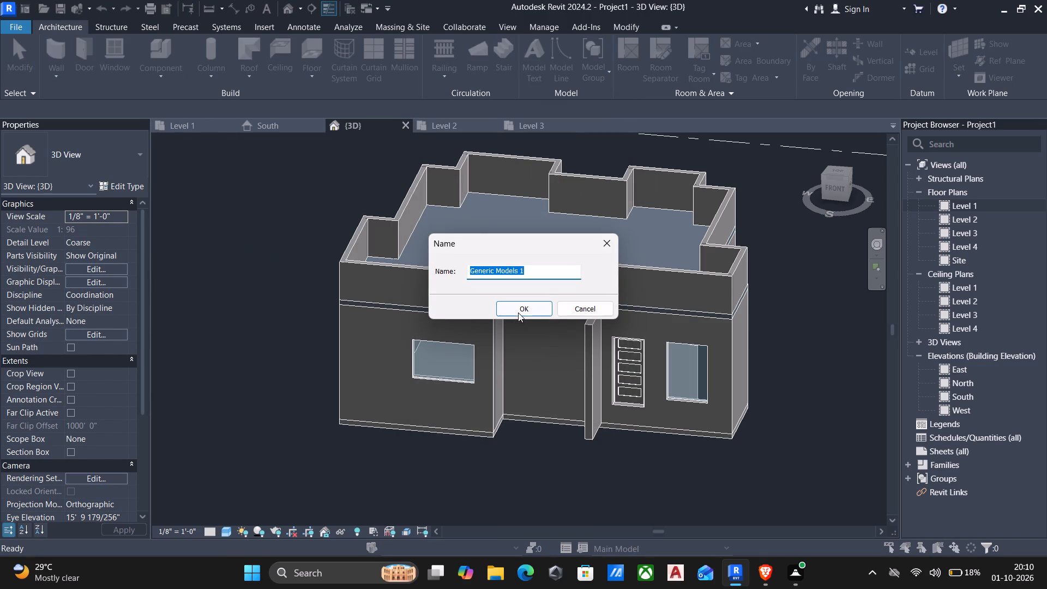
click(517, 312)
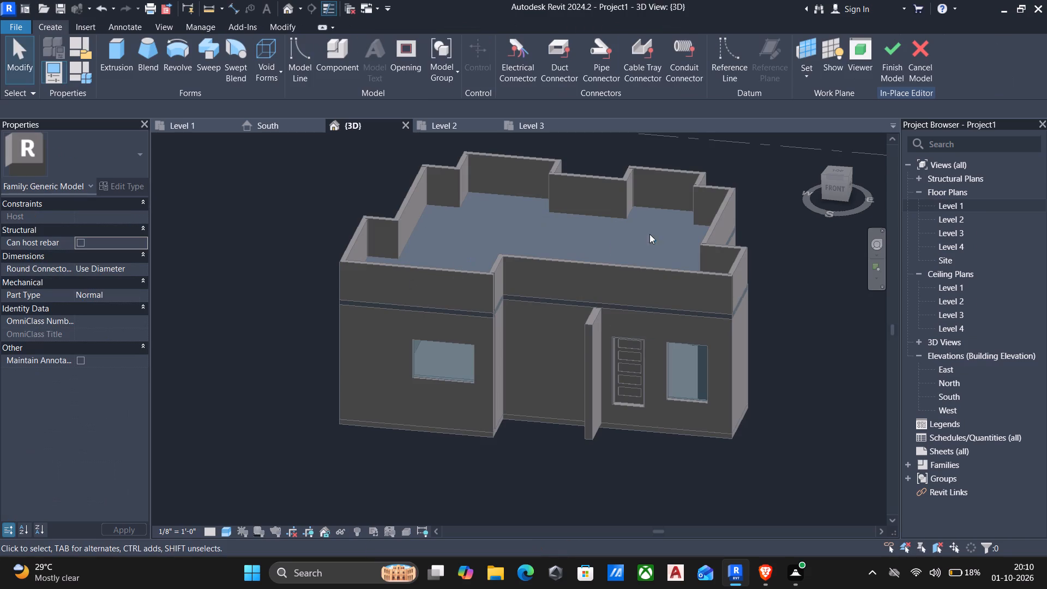
Start an extrusion and set its work plane to the front face of the projecting room's 6" parapet wall.
click(116, 48)
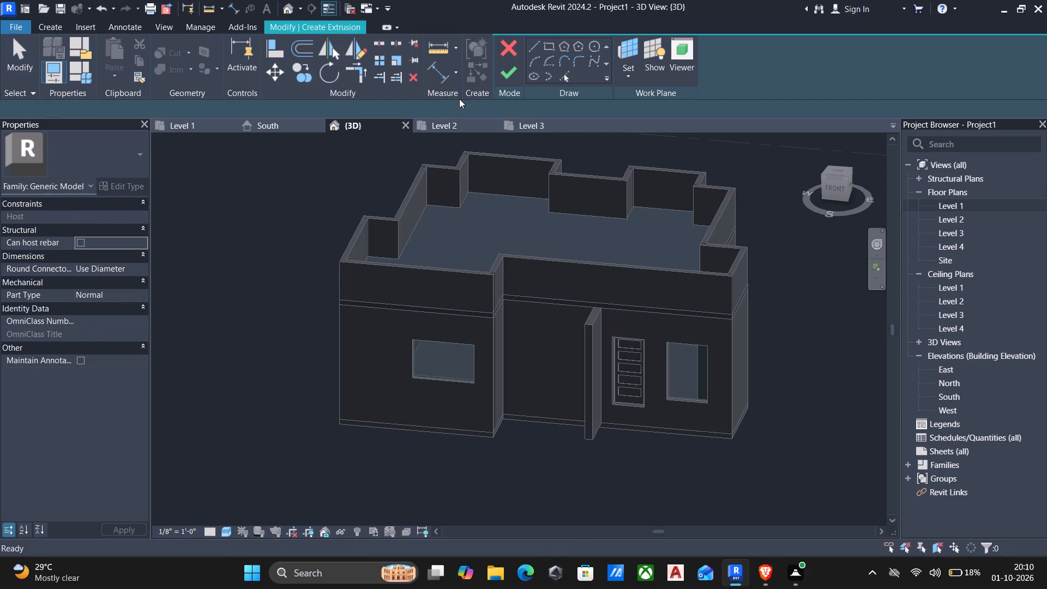
click(623, 79)
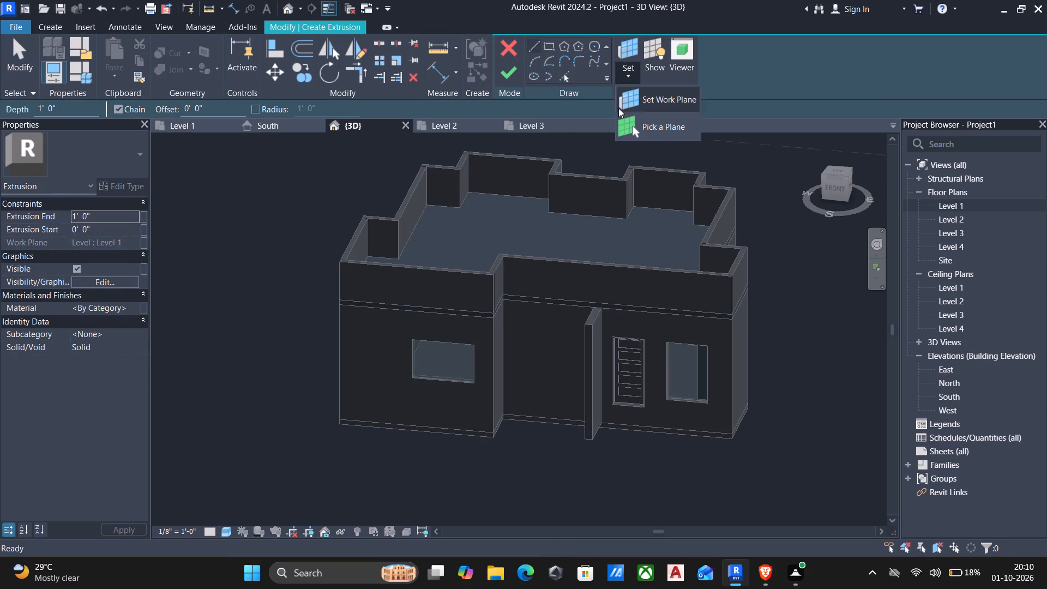
click(663, 128)
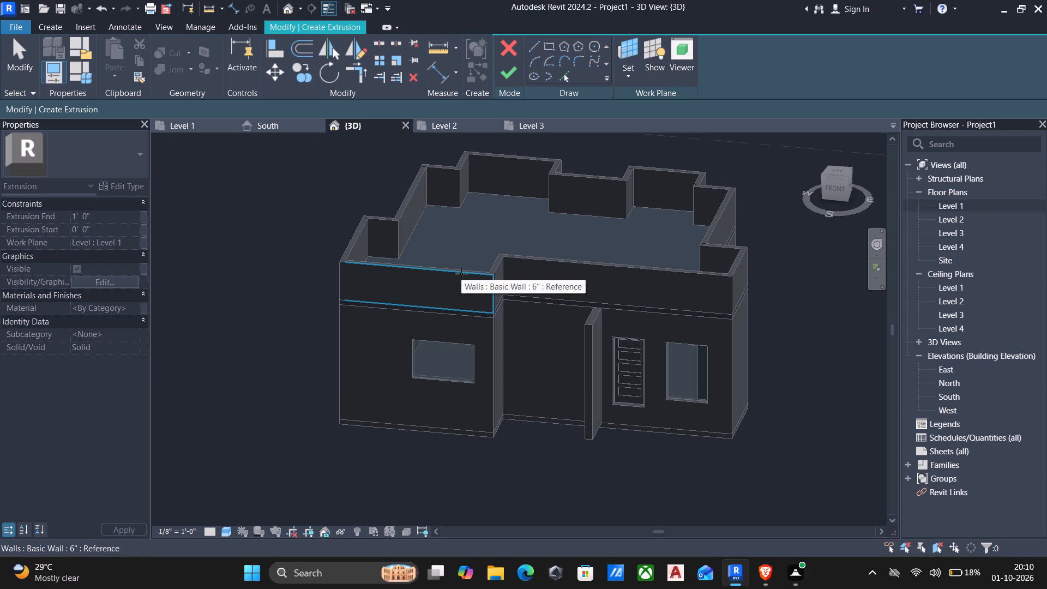
click(461, 274)
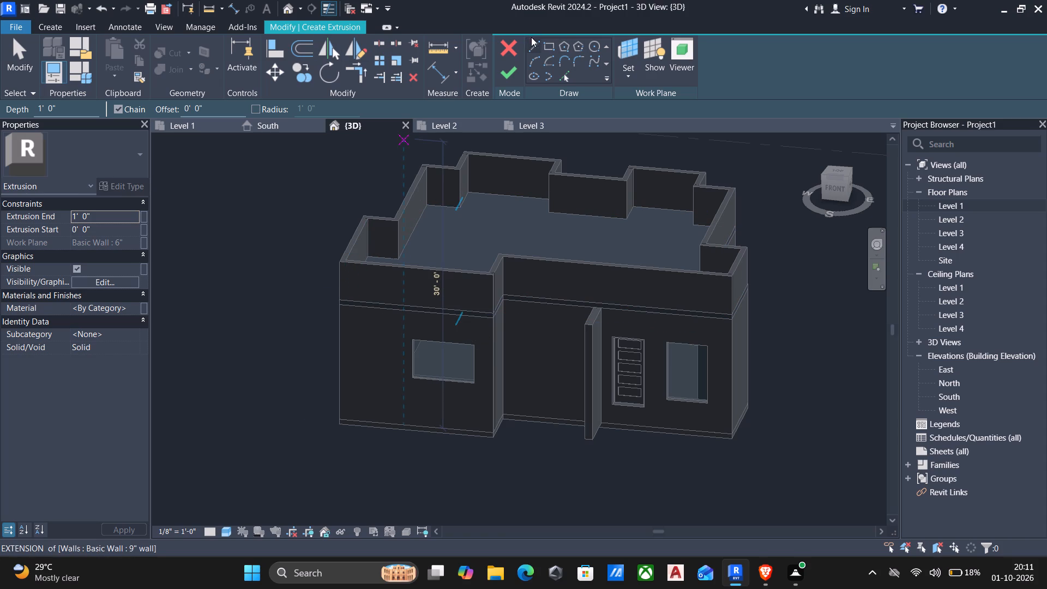
In the front view, sketch a rectangular extrusion profile above the projecting room's window, starting at the room's east corner level with the window's top edge.
click(553, 45)
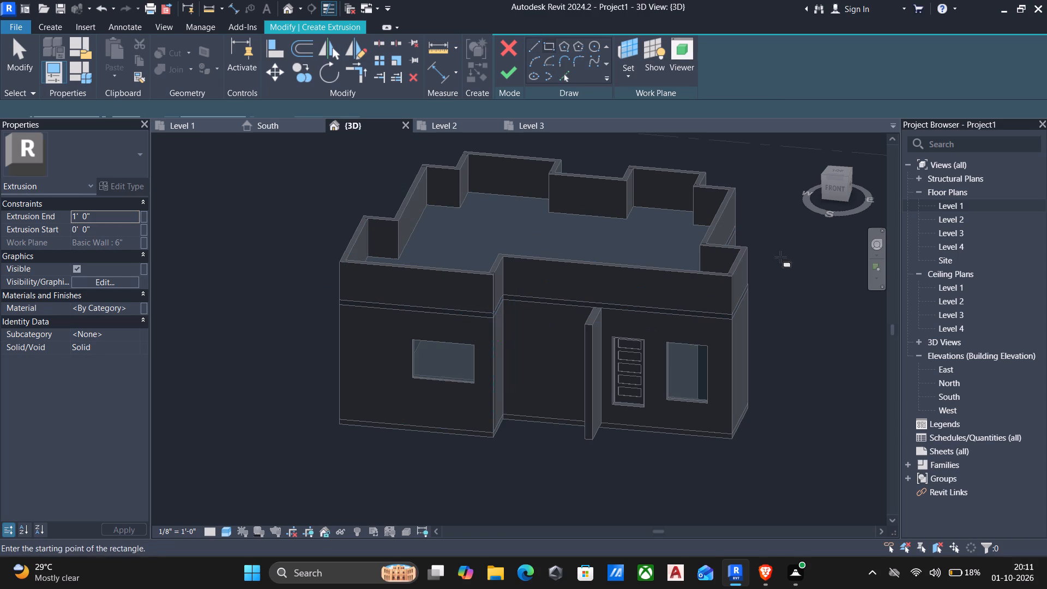
click(834, 192)
scroll(492, 347, up, 5)
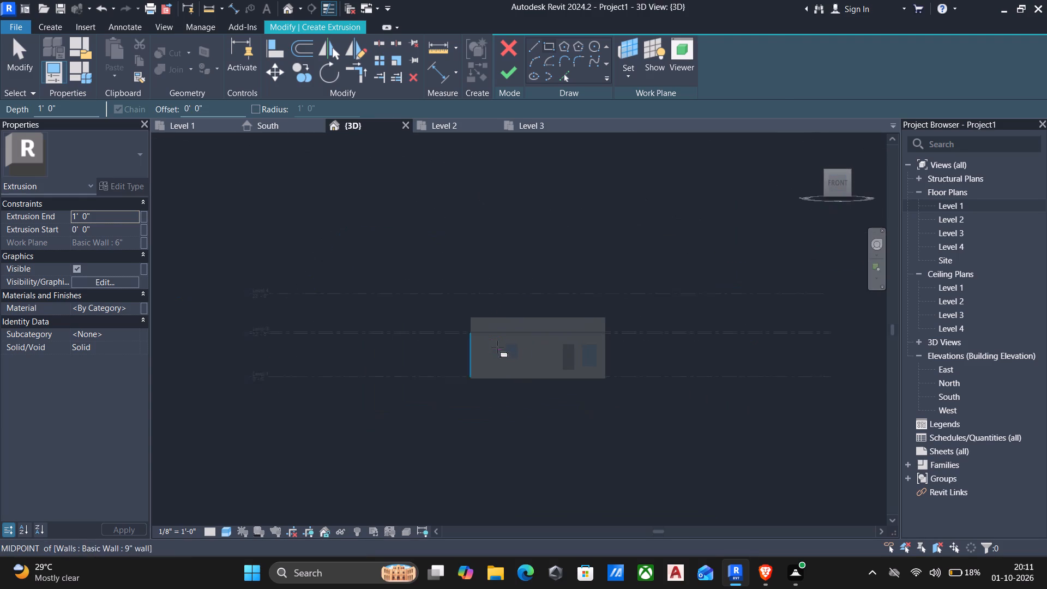
scroll(497, 346, up, 16)
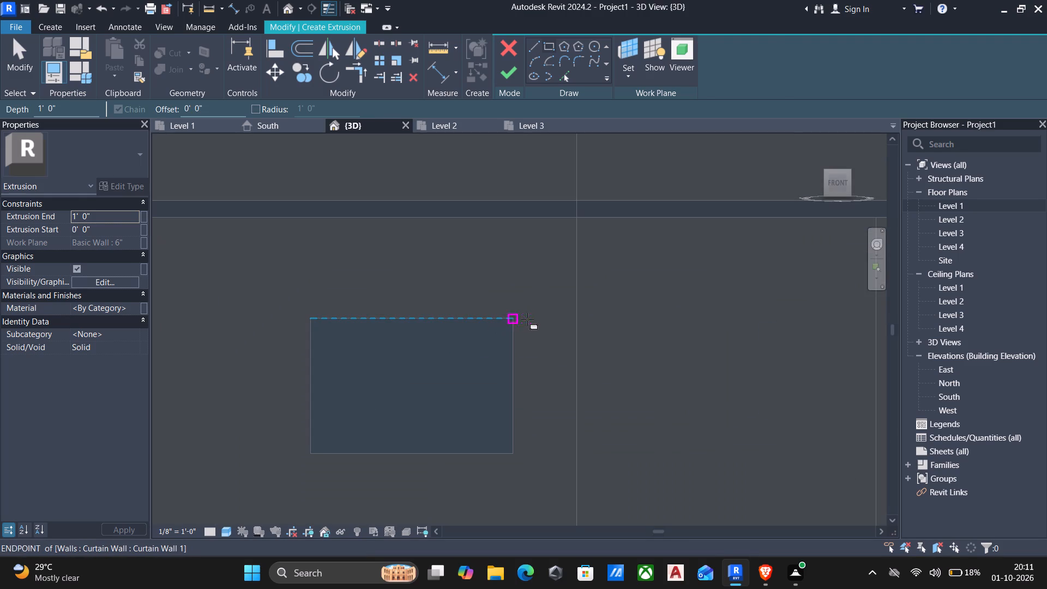
click(580, 319)
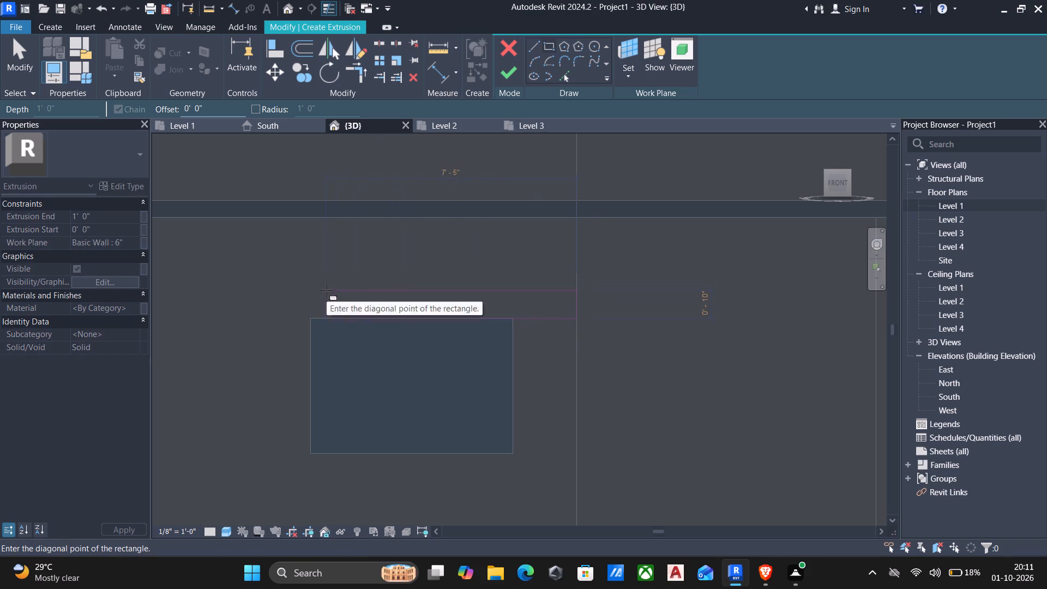
middle_drag(325, 296, 446, 292)
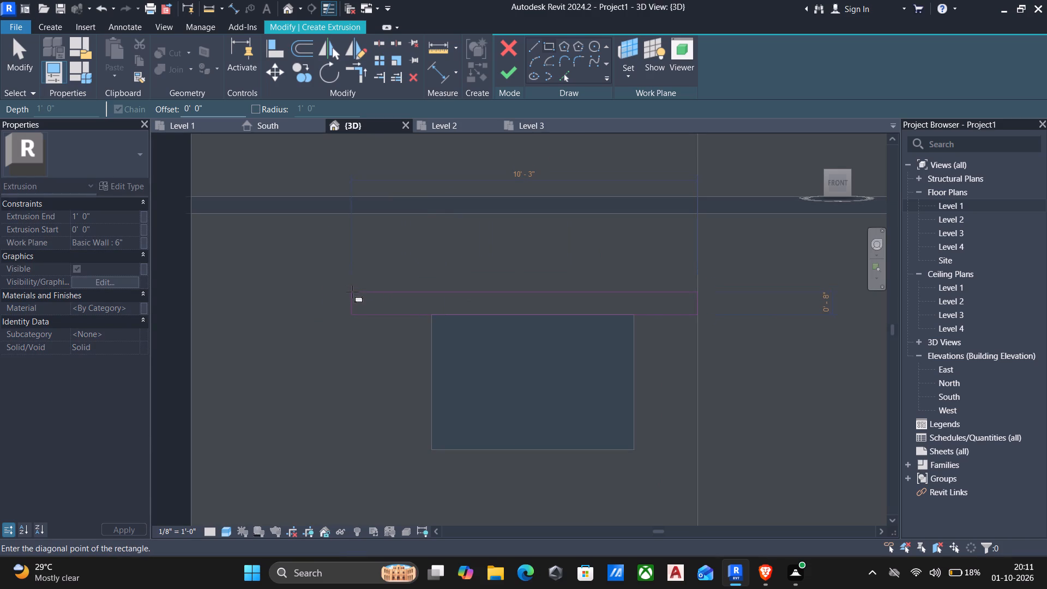
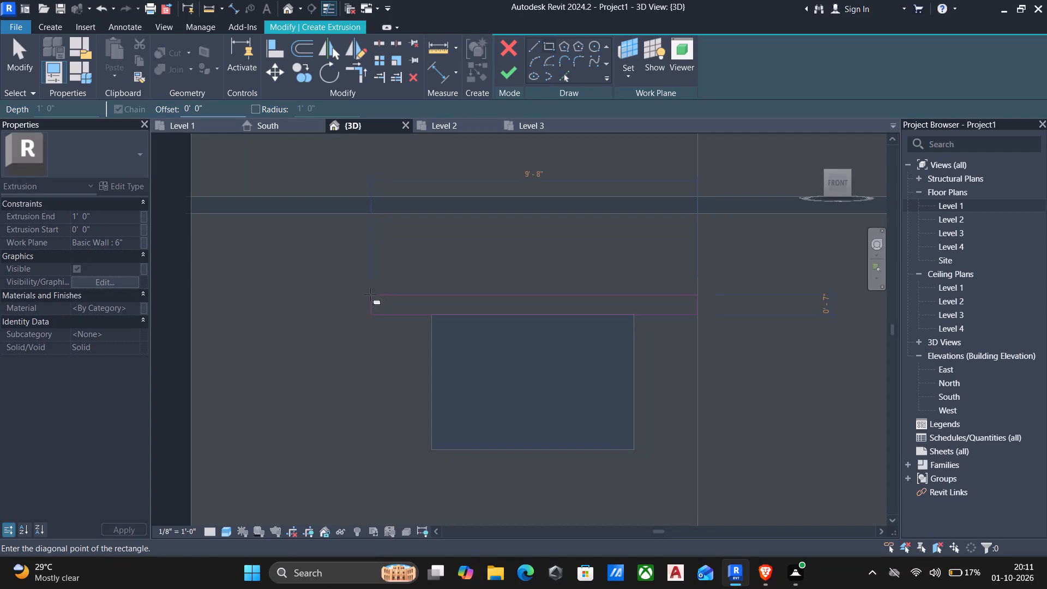
Drop the rectangle and sketch a 1' 10 1/2" horizontal line from the window's top east corner to the projecting room's east corner.
key(Escape)
scroll(538, 51, up, 1)
click(532, 45)
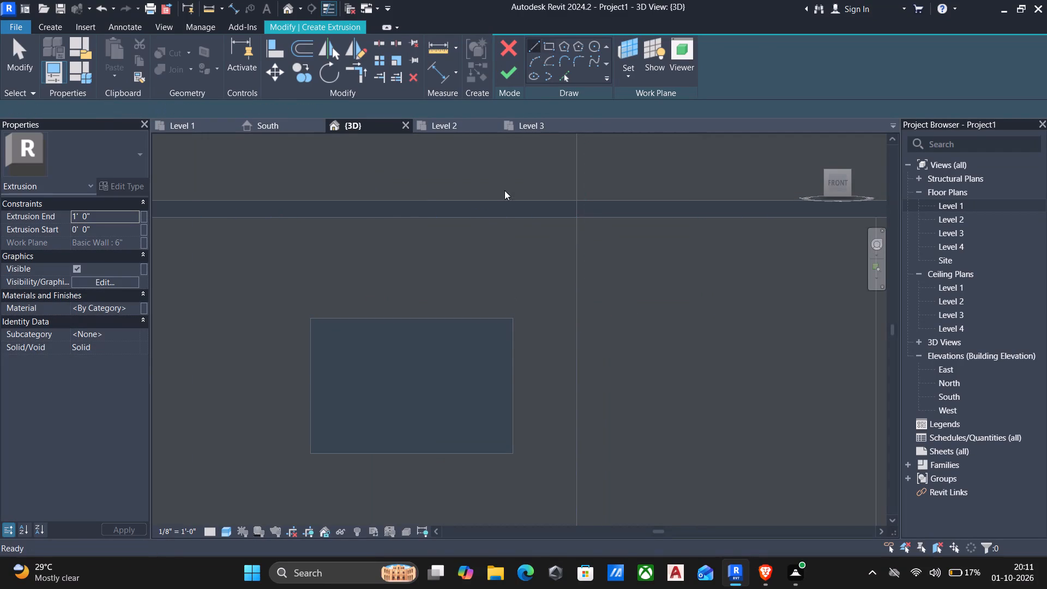
click(513, 318)
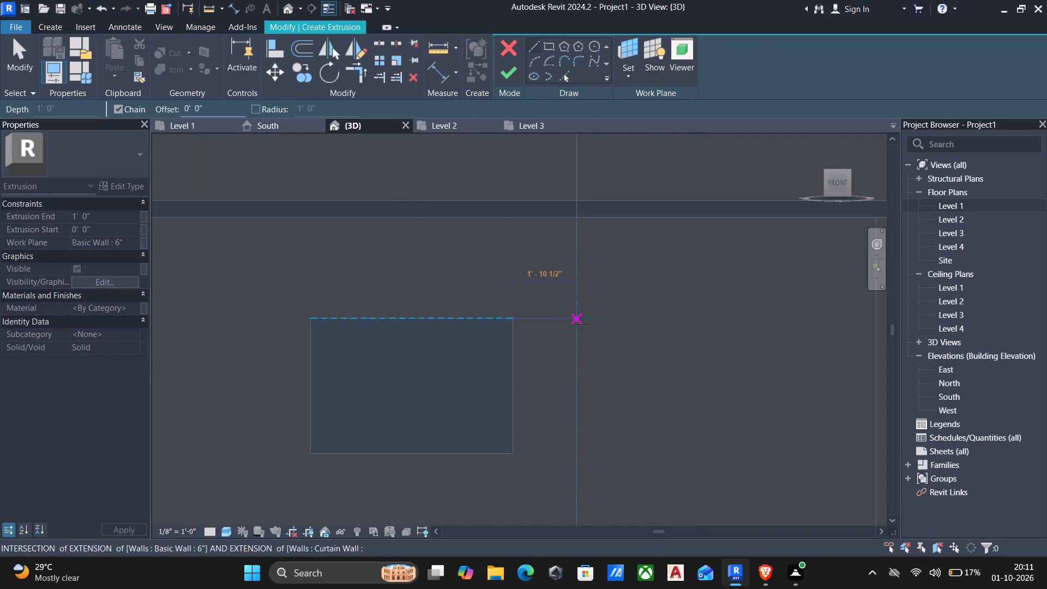
scroll(582, 324, up, 3)
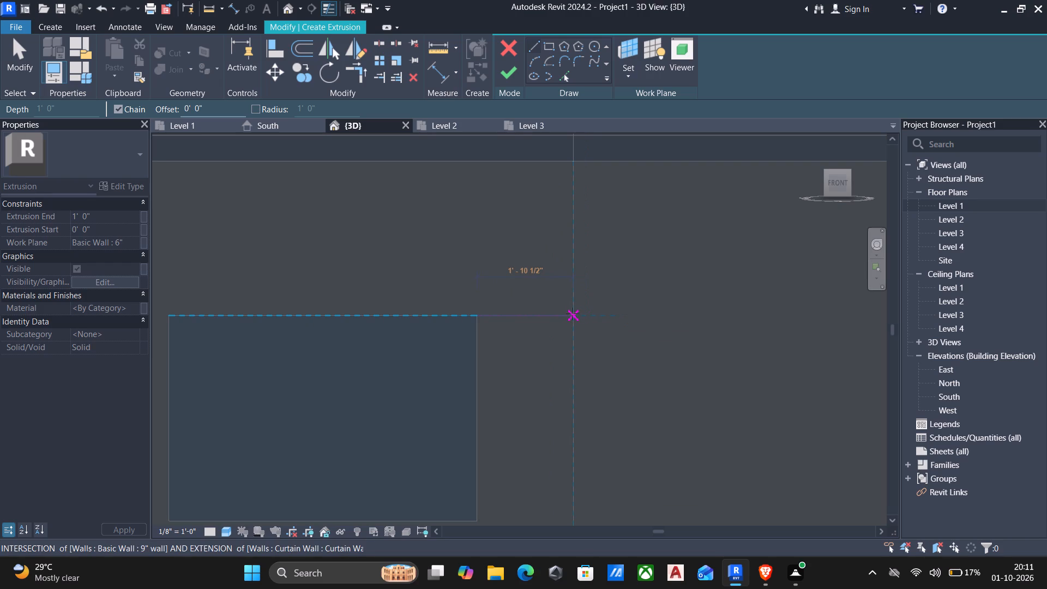
click(572, 314)
key(Escape)
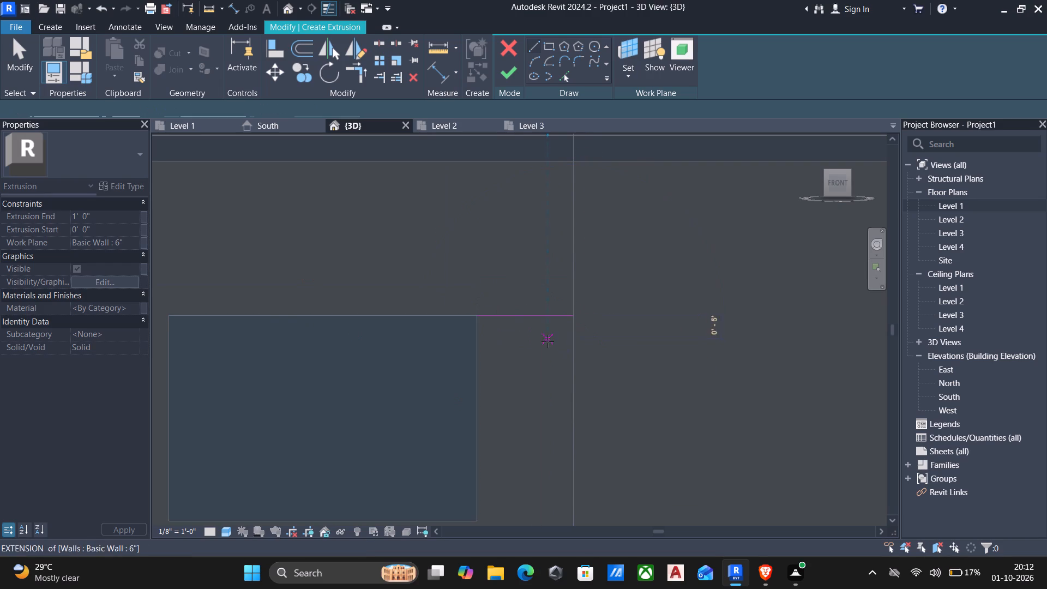
key(Escape)
Copy the 1' 10 1/2" line to the west side of the window, ending at the window's top west corner.
drag(548, 348, 497, 292)
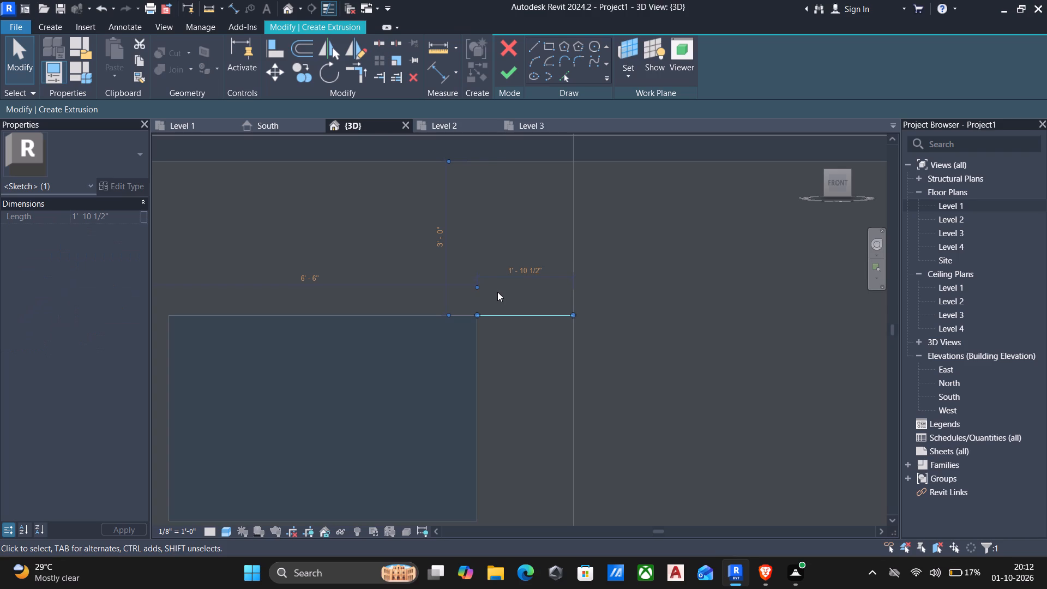
text(co)
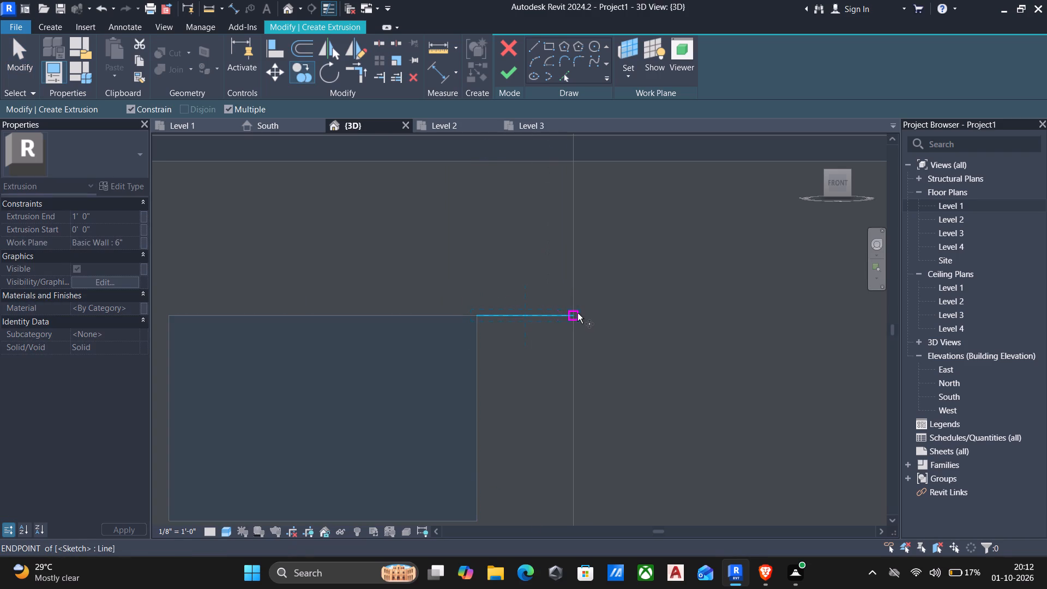
click(579, 314)
middle_drag(493, 314, 612, 331)
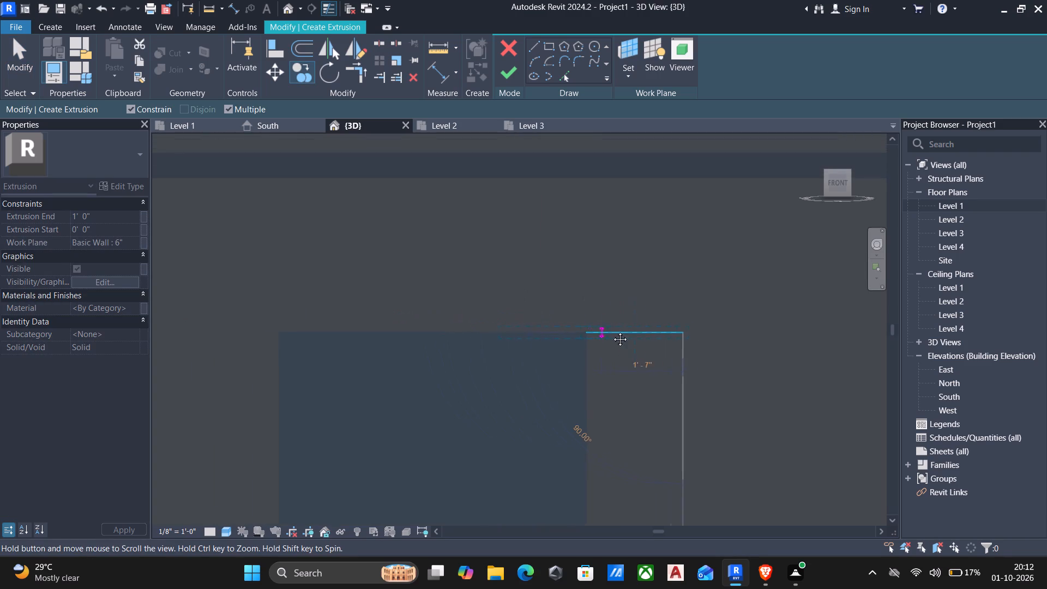
middle_drag(612, 331, 613, 329)
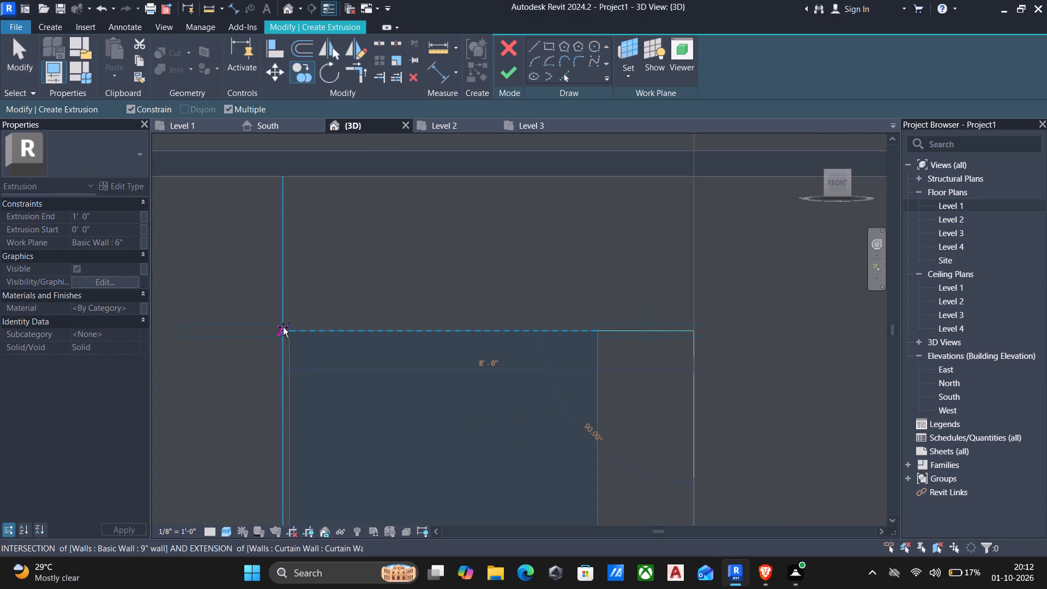
click(285, 328)
key(Escape)
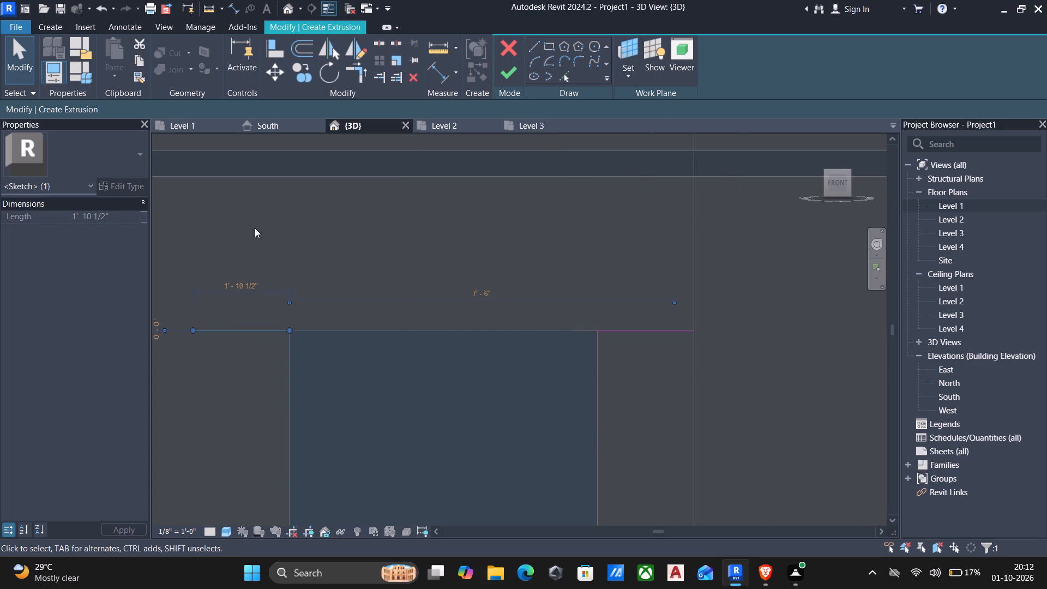
Sketch a line along the window's top edge joining the two short side lines.
click(535, 43)
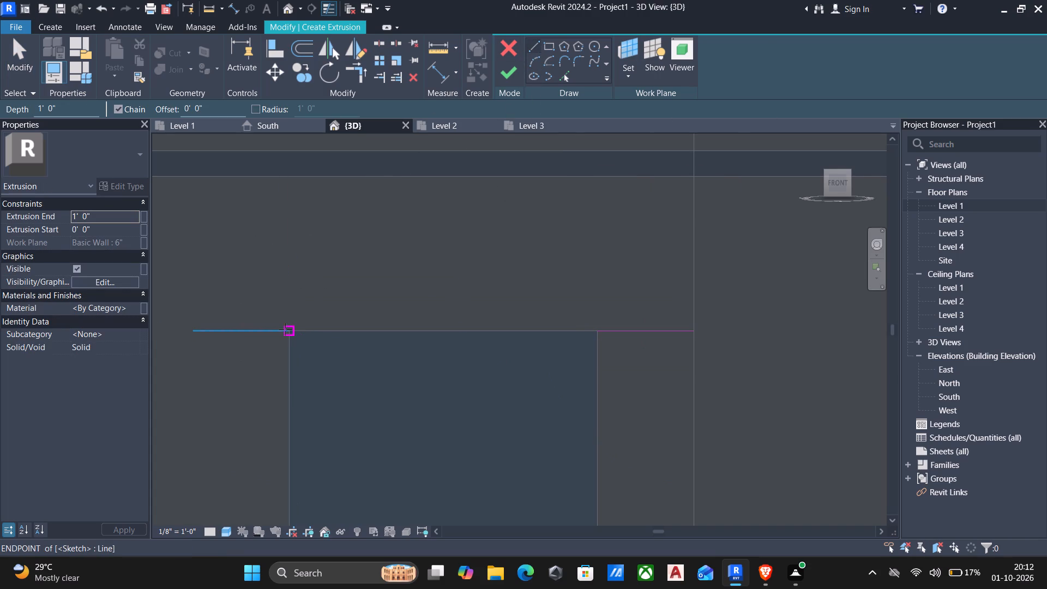
click(289, 330)
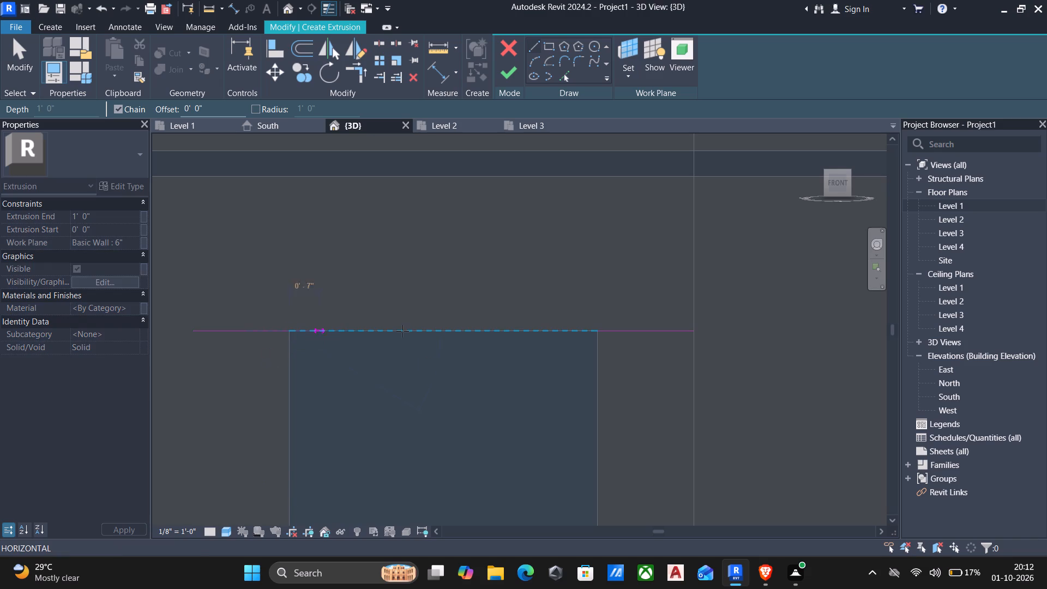
click(596, 328)
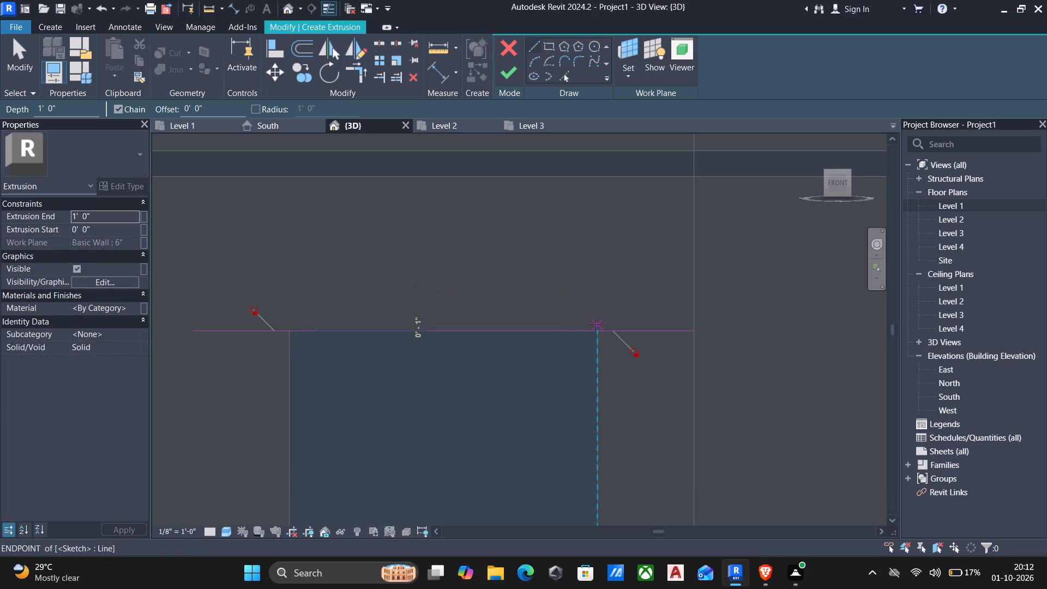
key(Escape)
key(Escape)
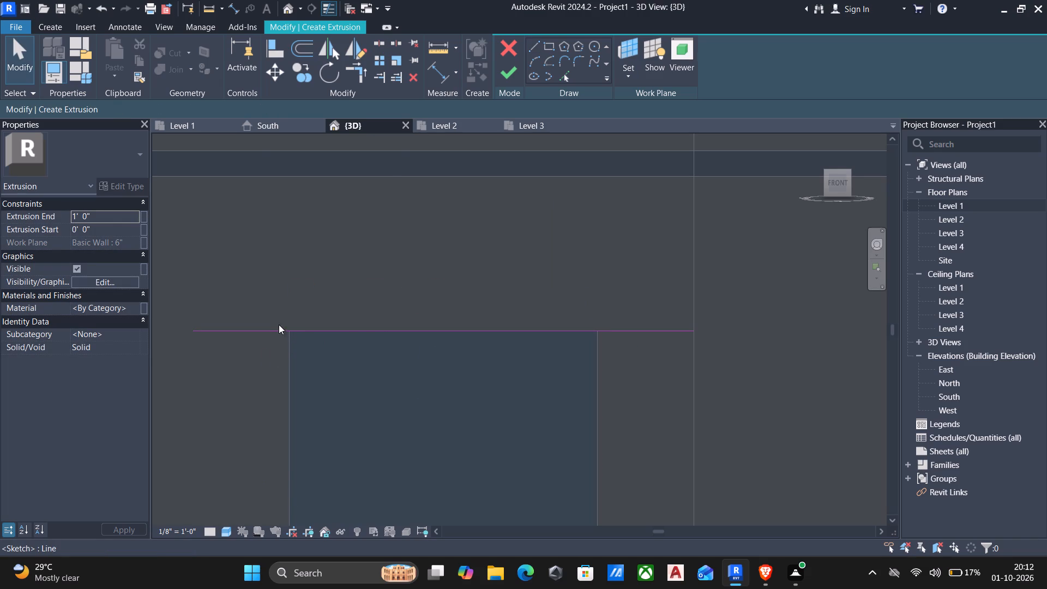
Draw a 9' 9" line parallel to the window-top lines, offset 1' 0" above them and spanning their full length.
drag(179, 296, 754, 376)
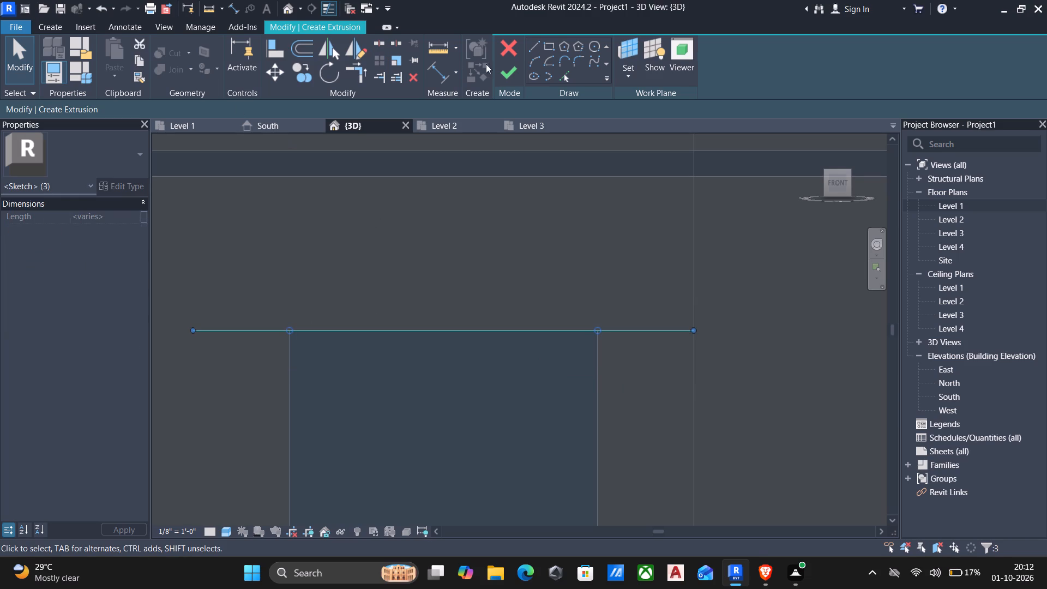
click(532, 43)
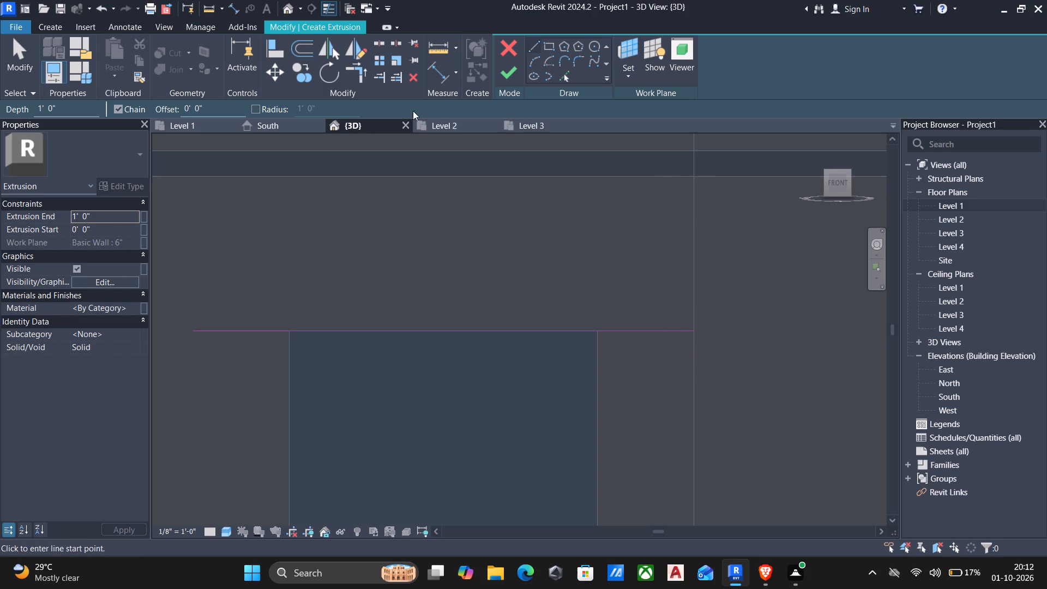
drag(222, 107, 124, 105)
key(1)
key(apostrophe)
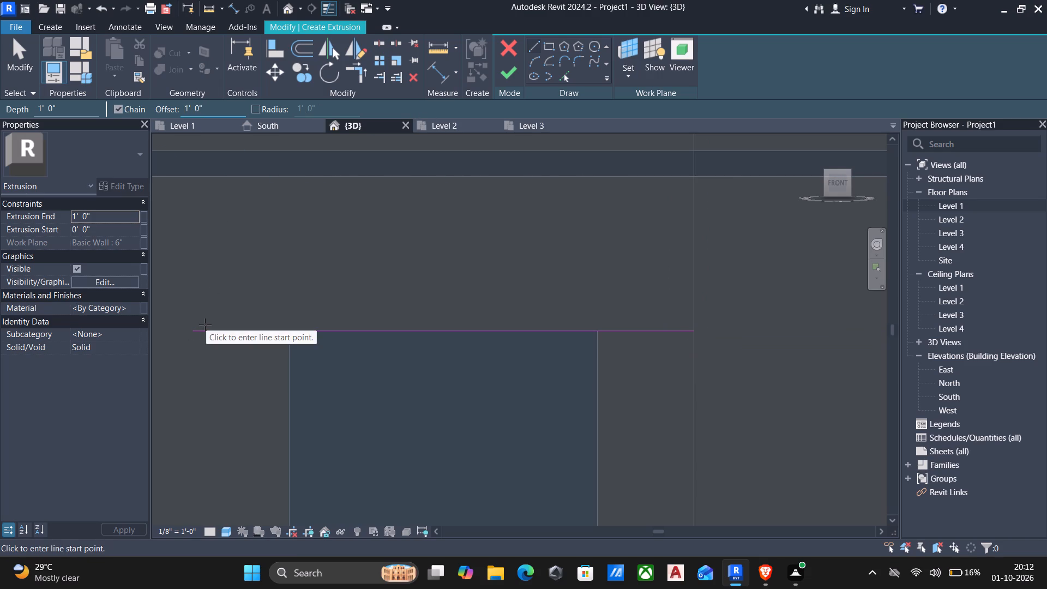
click(195, 328)
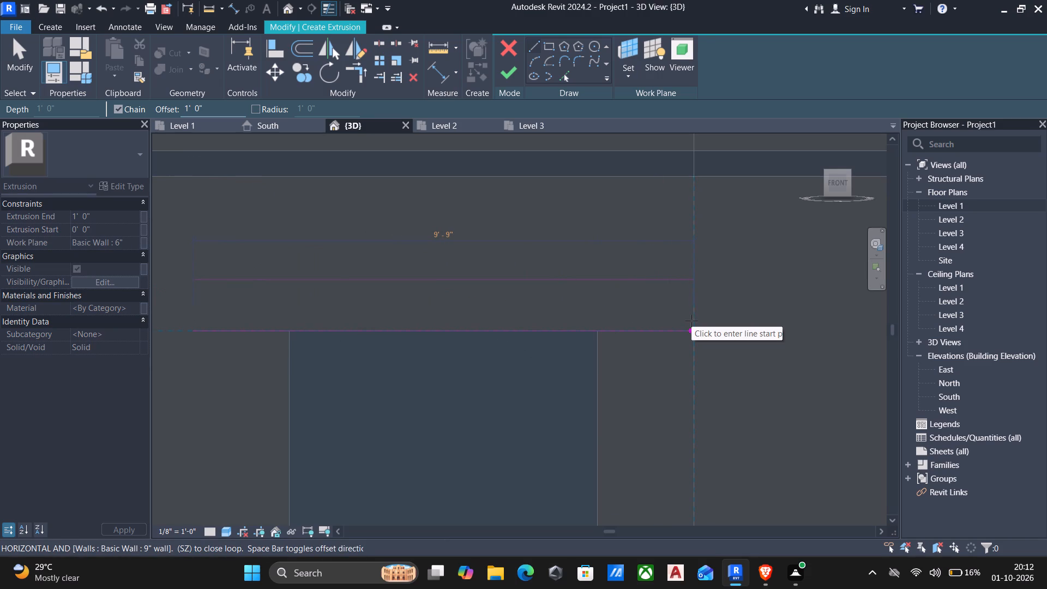
scroll(691, 323, down, 2)
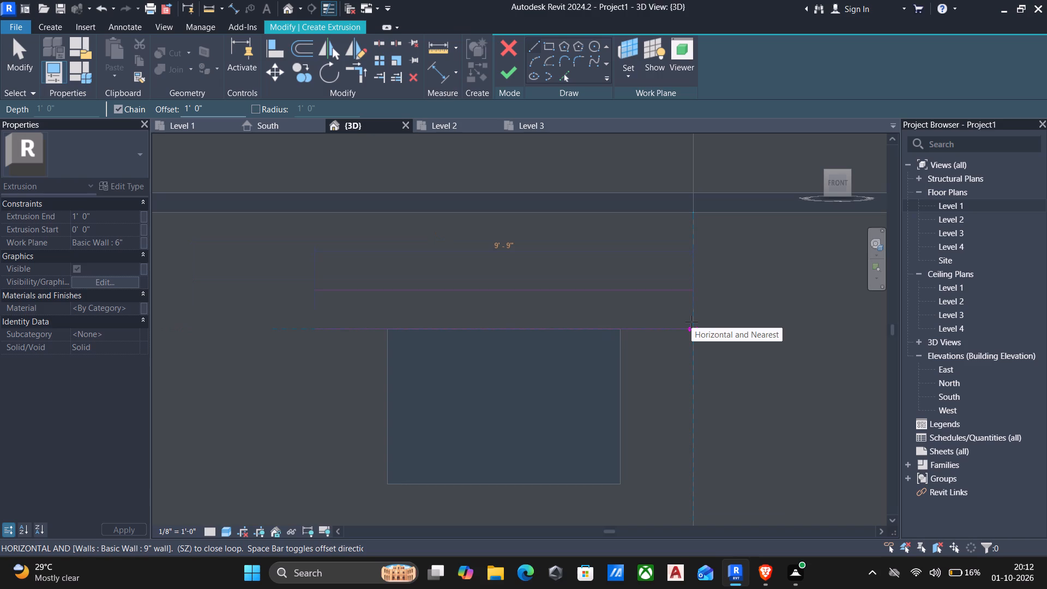
click(695, 324)
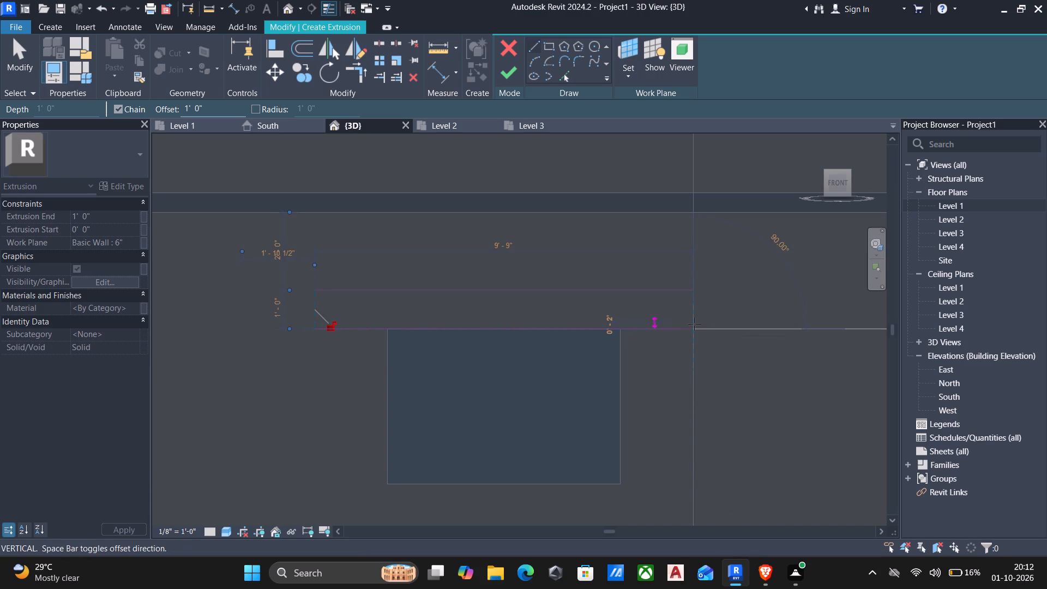
key(Escape)
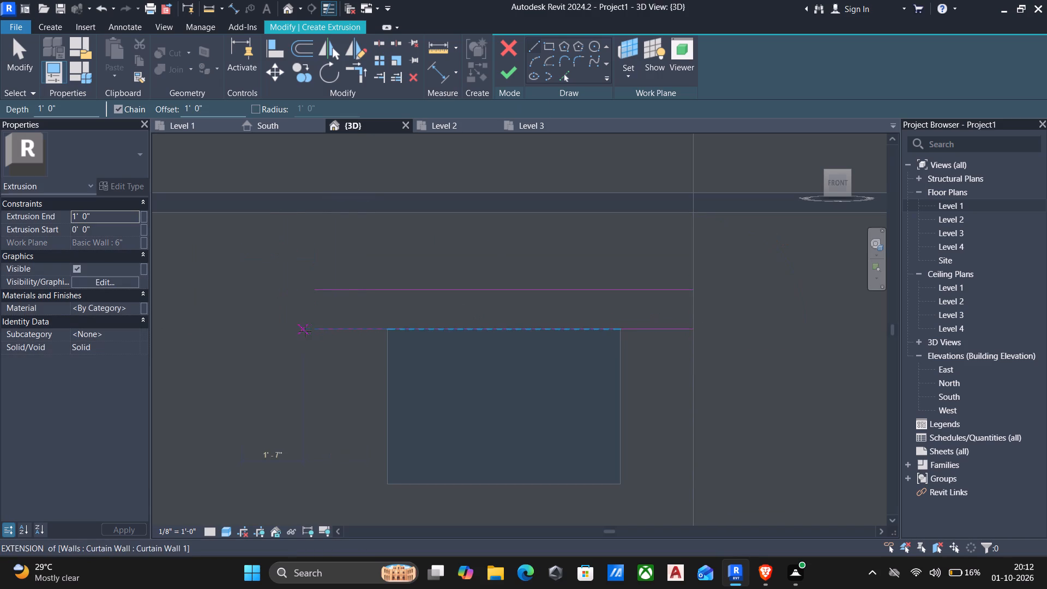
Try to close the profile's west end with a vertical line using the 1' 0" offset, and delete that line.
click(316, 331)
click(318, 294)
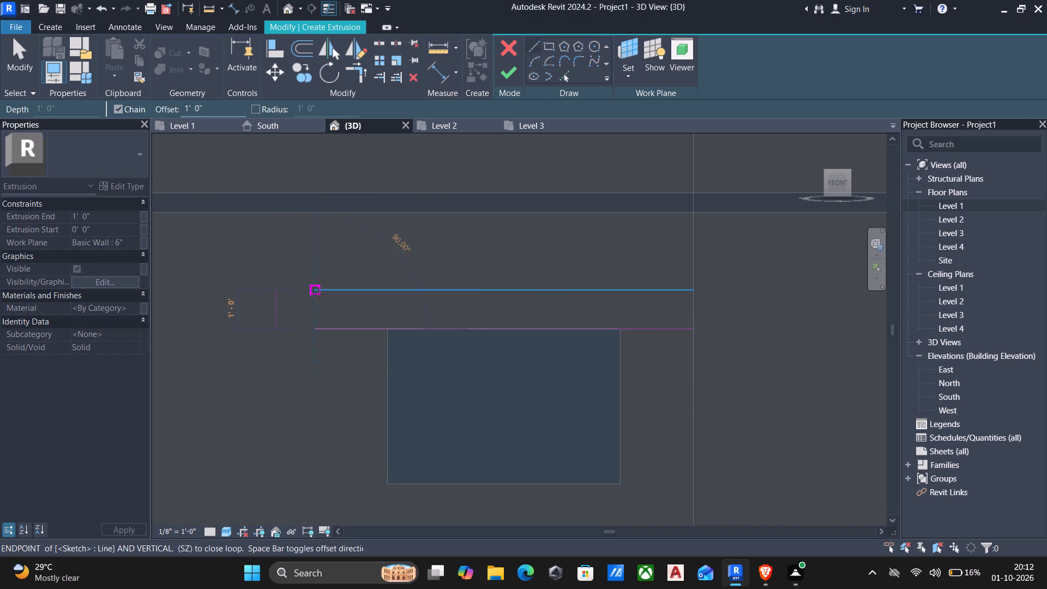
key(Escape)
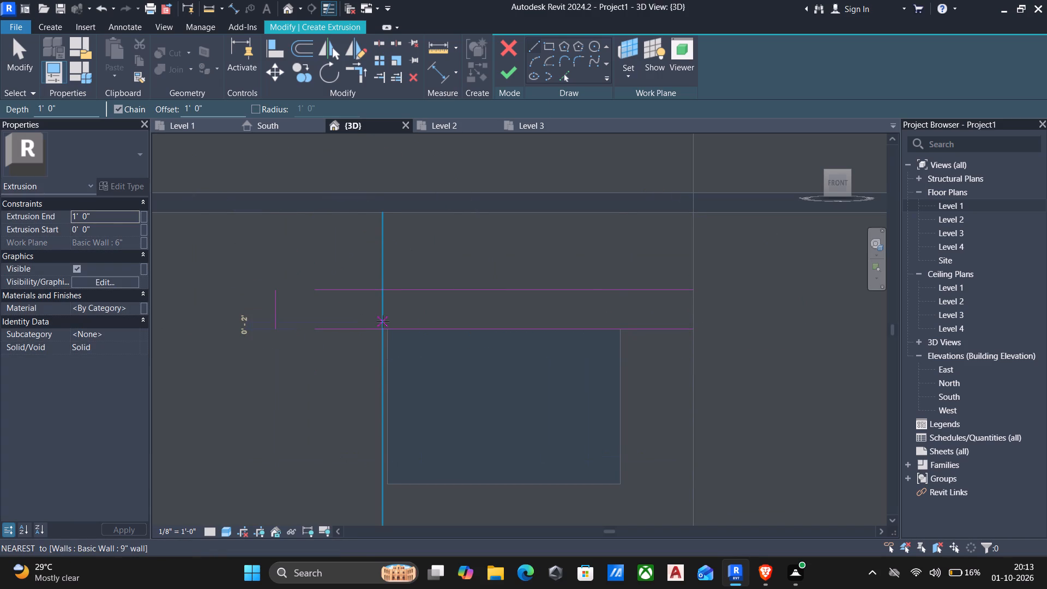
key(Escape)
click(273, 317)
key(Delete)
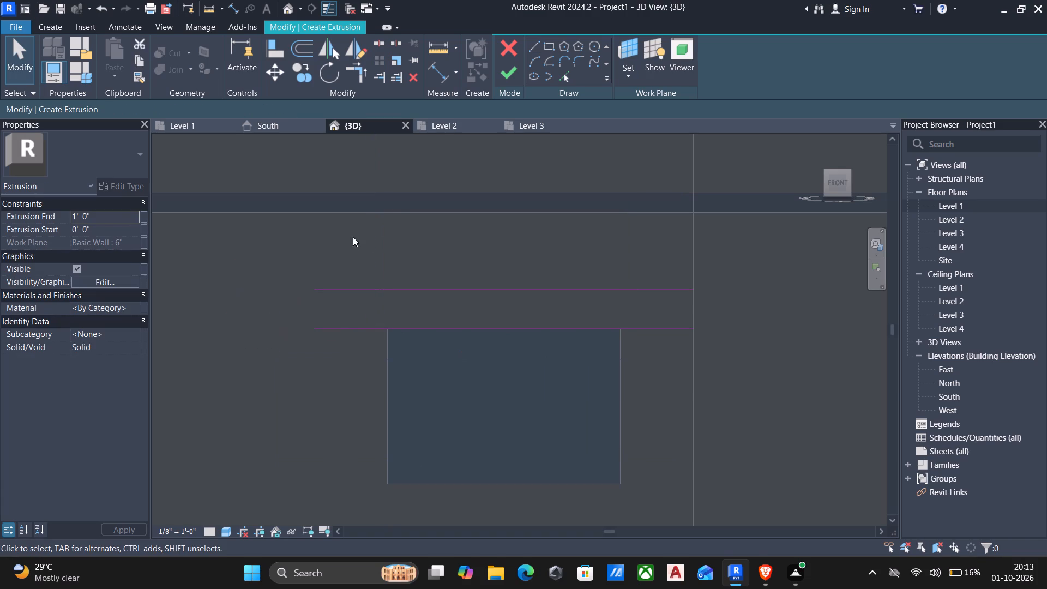
Close the extrusion profile with 1' 0" vertical lines at its west and east ends, using zero offset.
click(528, 48)
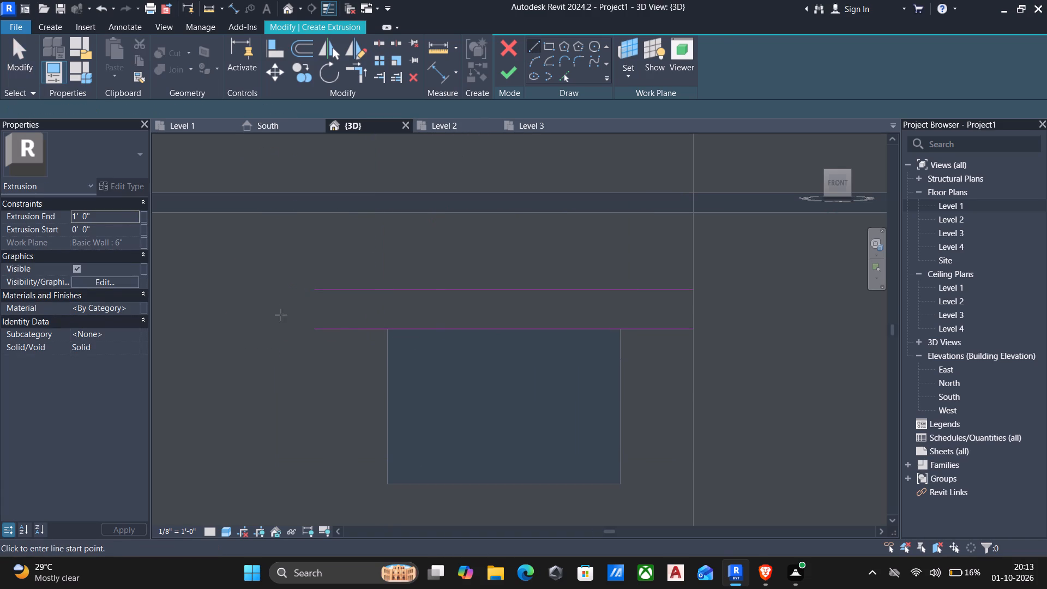
click(312, 330)
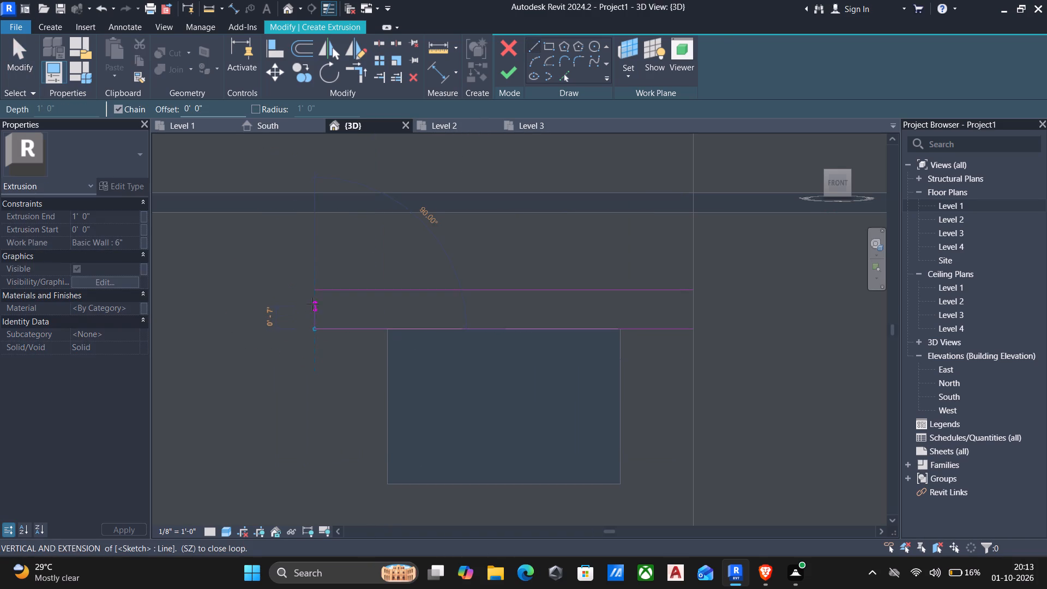
click(315, 293)
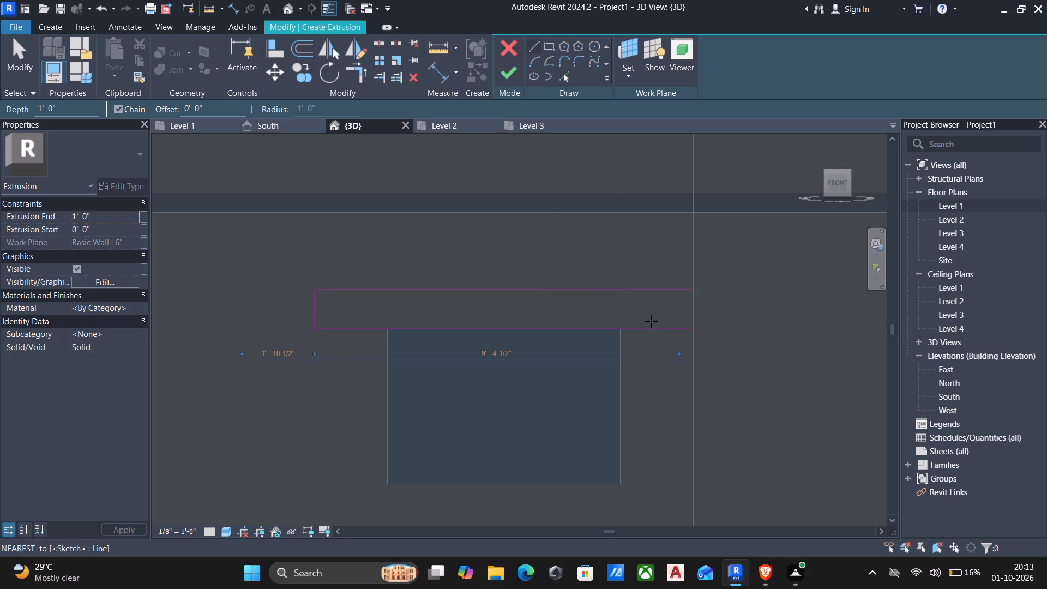
click(691, 334)
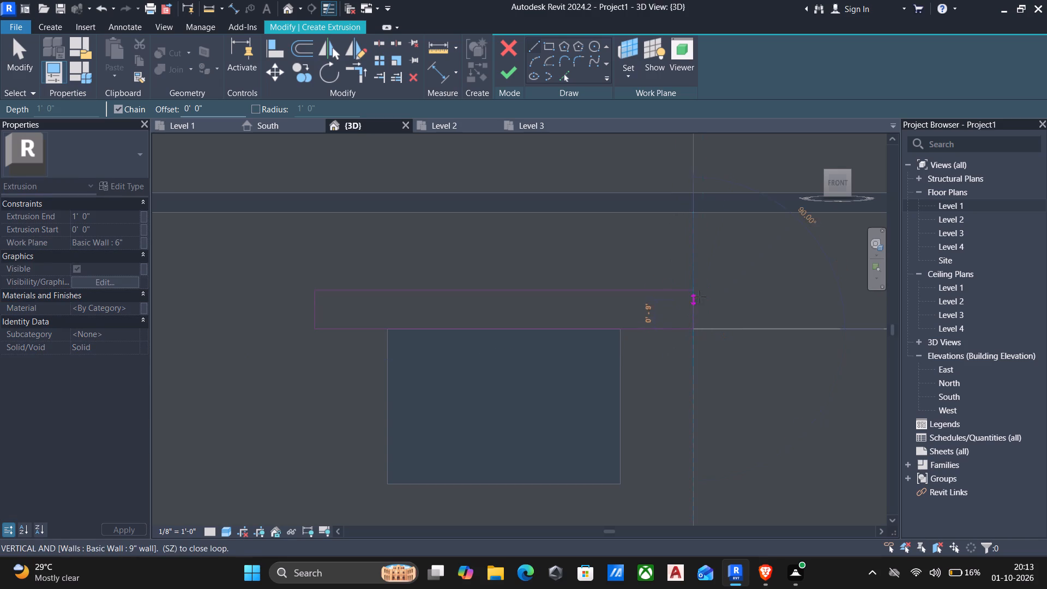
click(697, 292)
key(Escape)
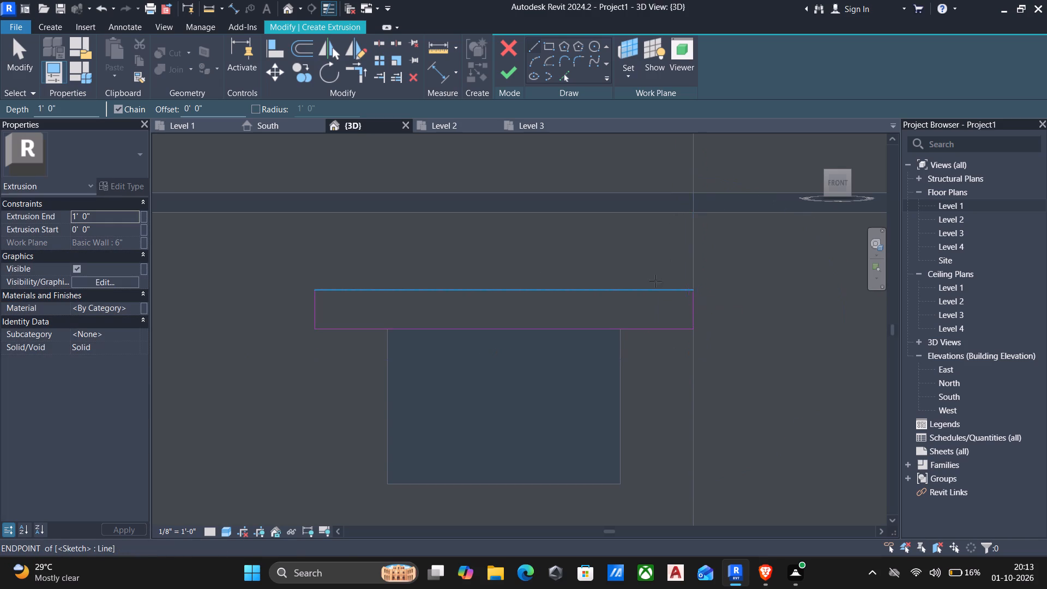
Complete the extrusion with a 1' 0" depth and finish the in-place model above the projecting room's window.
click(504, 73)
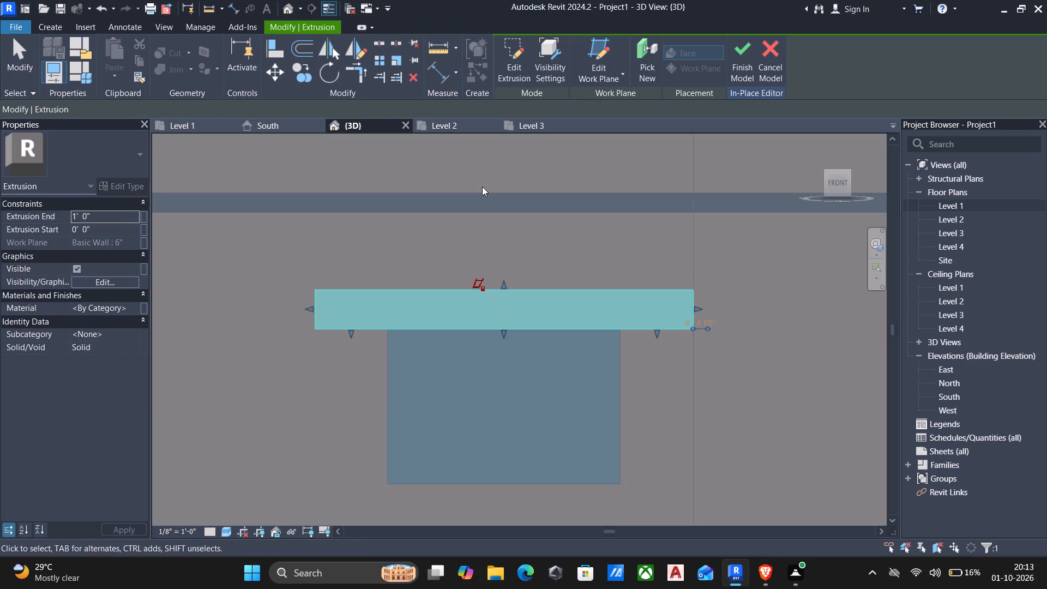
scroll(494, 219, down, 2)
shift+middle_drag(495, 232, 399, 335)
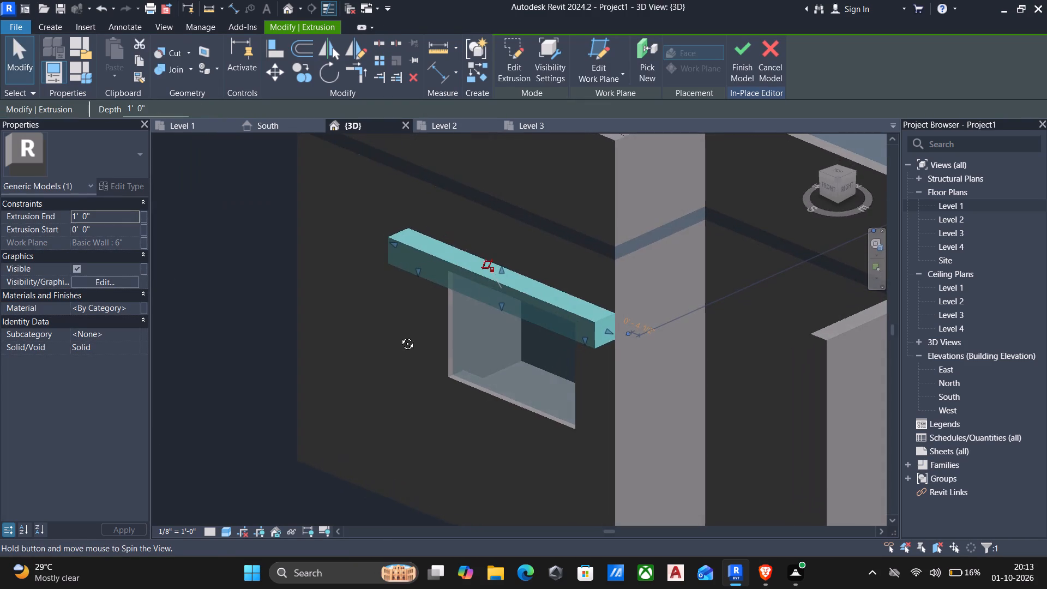
shift+middle_drag(399, 335, 400, 334)
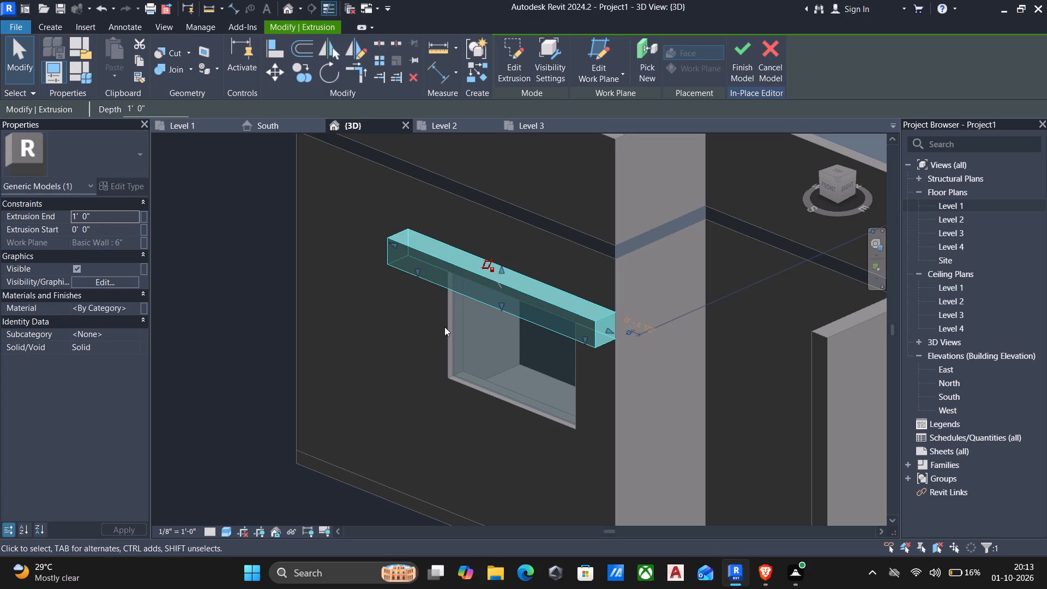
click(740, 59)
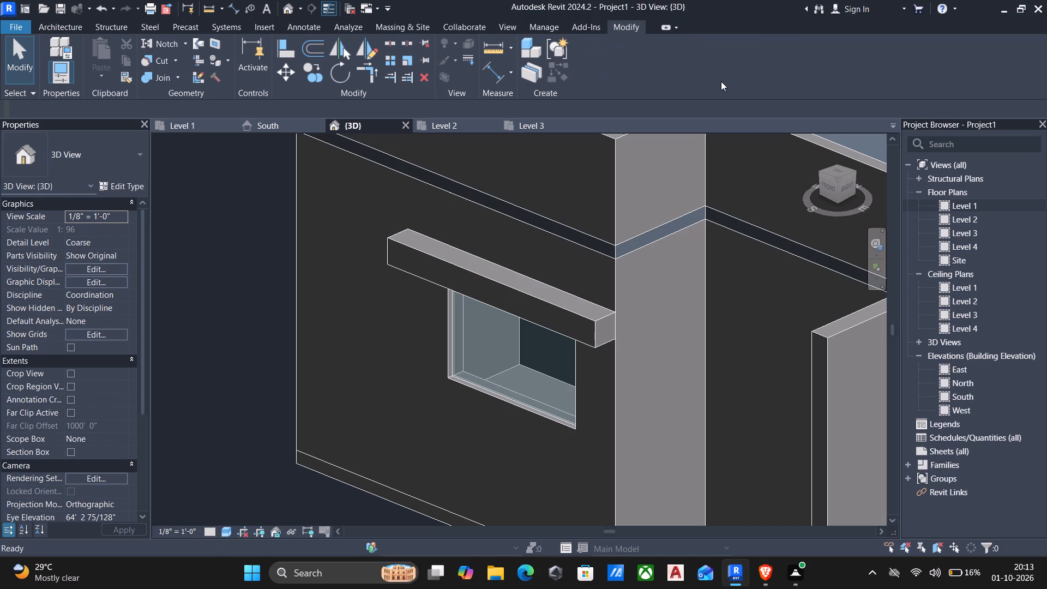
scroll(467, 107, down, 2)
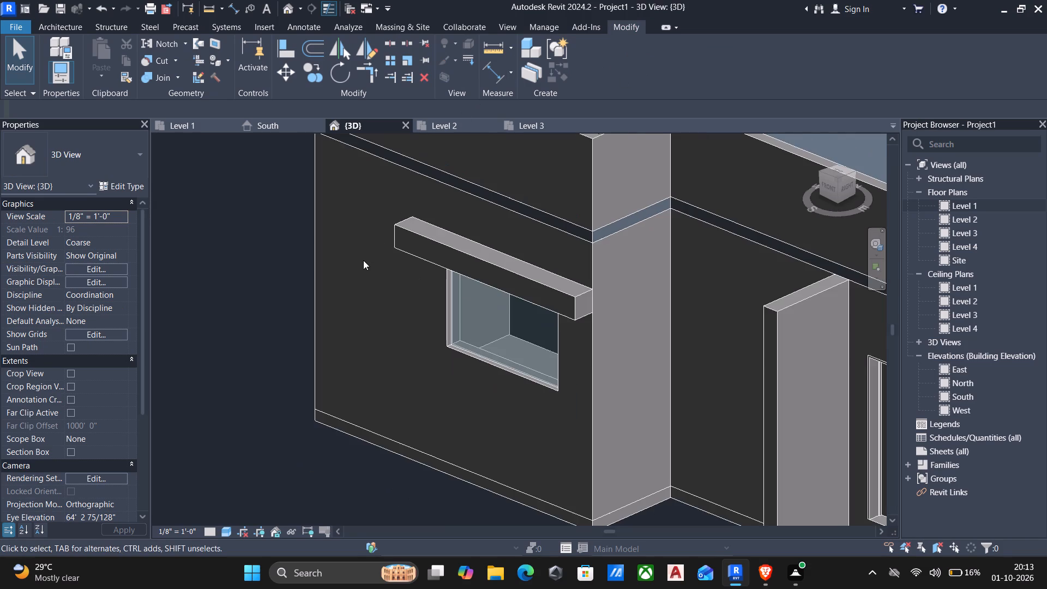
Open the extruded projection above the projecting room's window for in-place editing.
shift+middle_drag(380, 285, 458, 229)
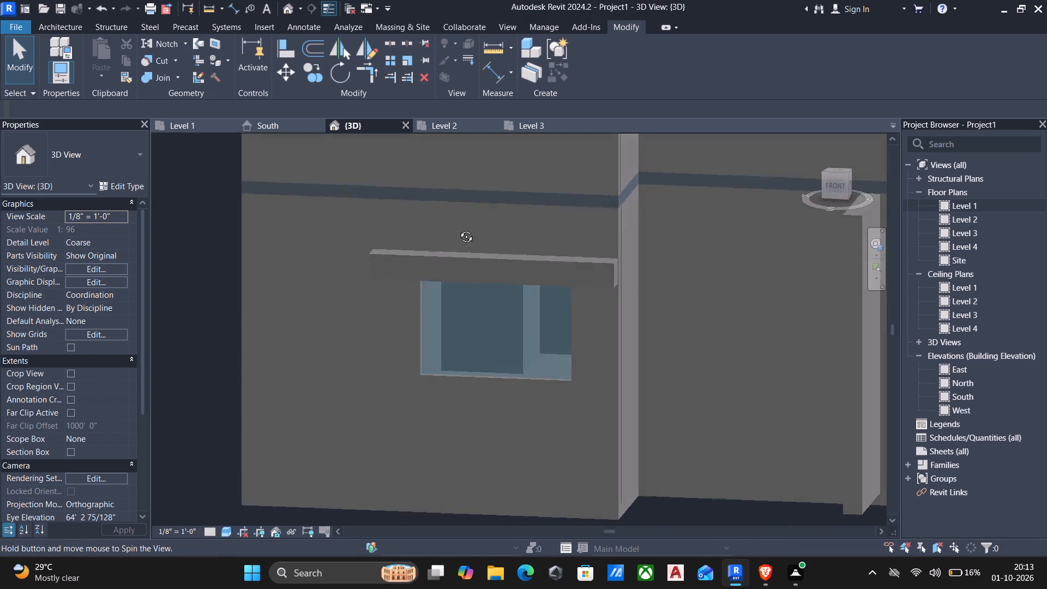
shift+middle_drag(458, 229, 321, 283)
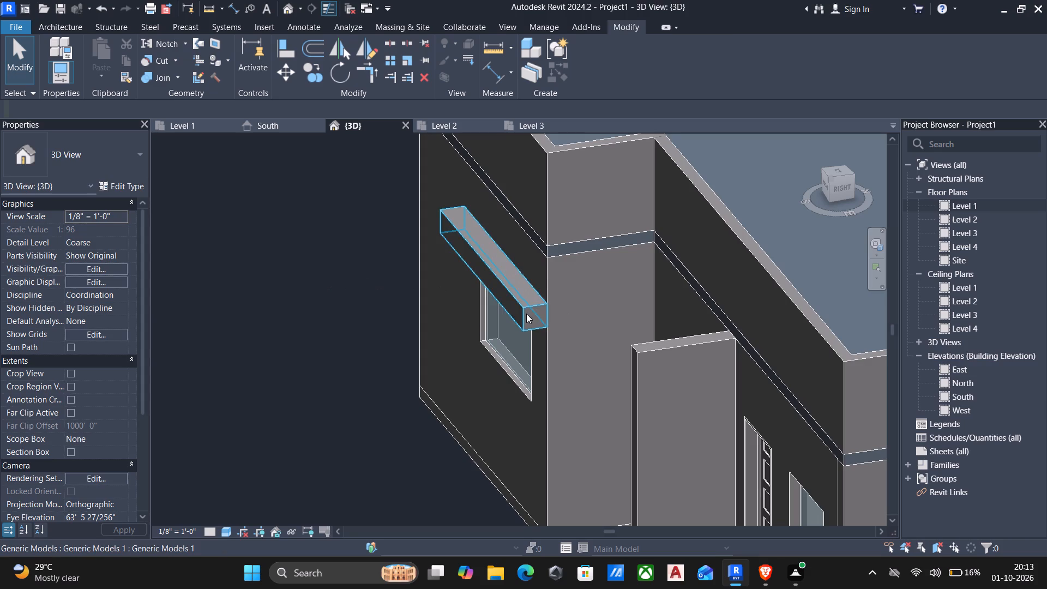
click(526, 314)
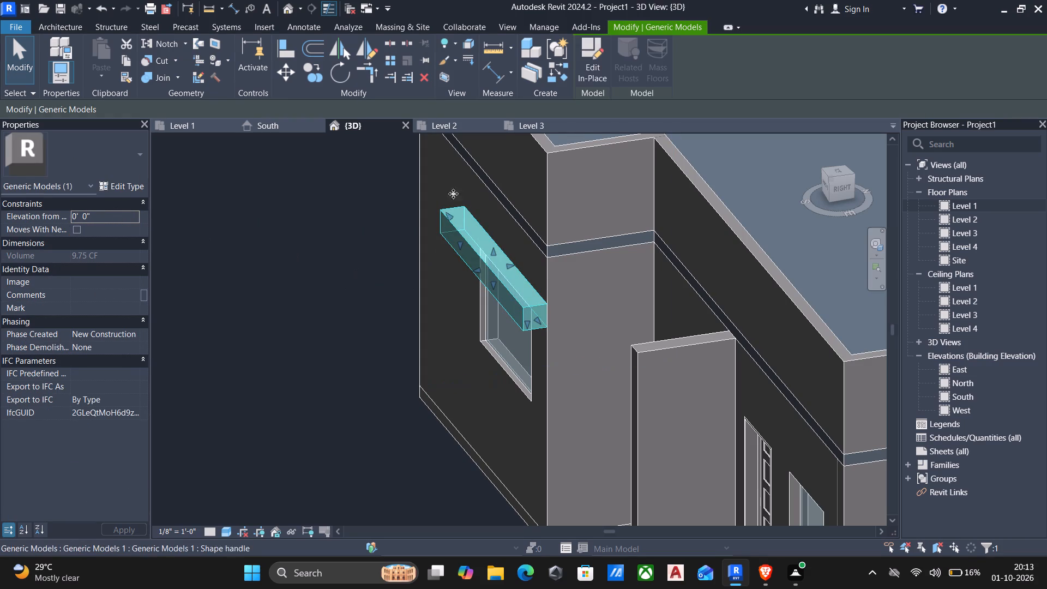
click(592, 71)
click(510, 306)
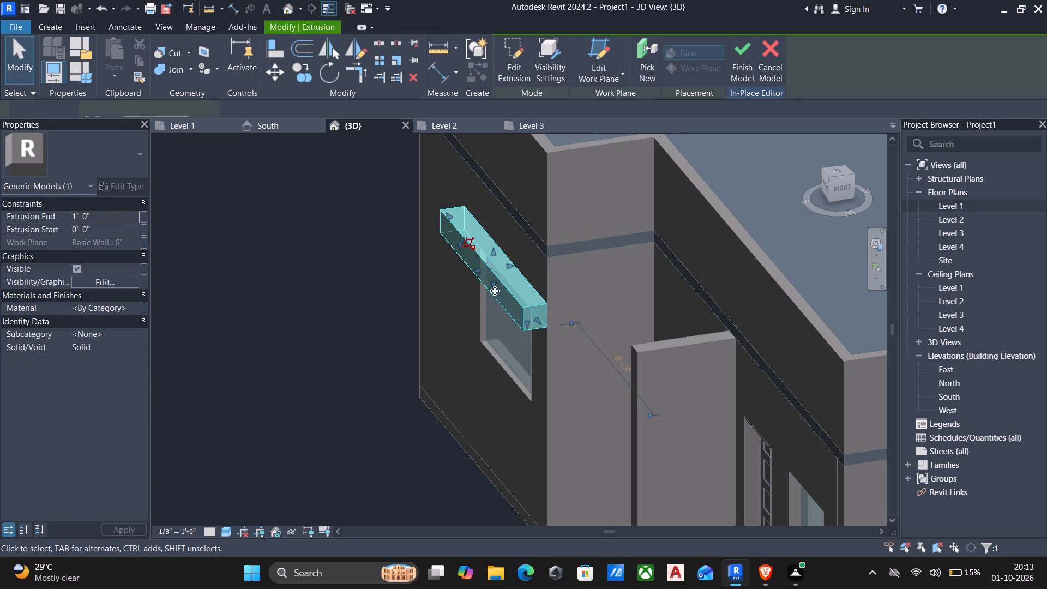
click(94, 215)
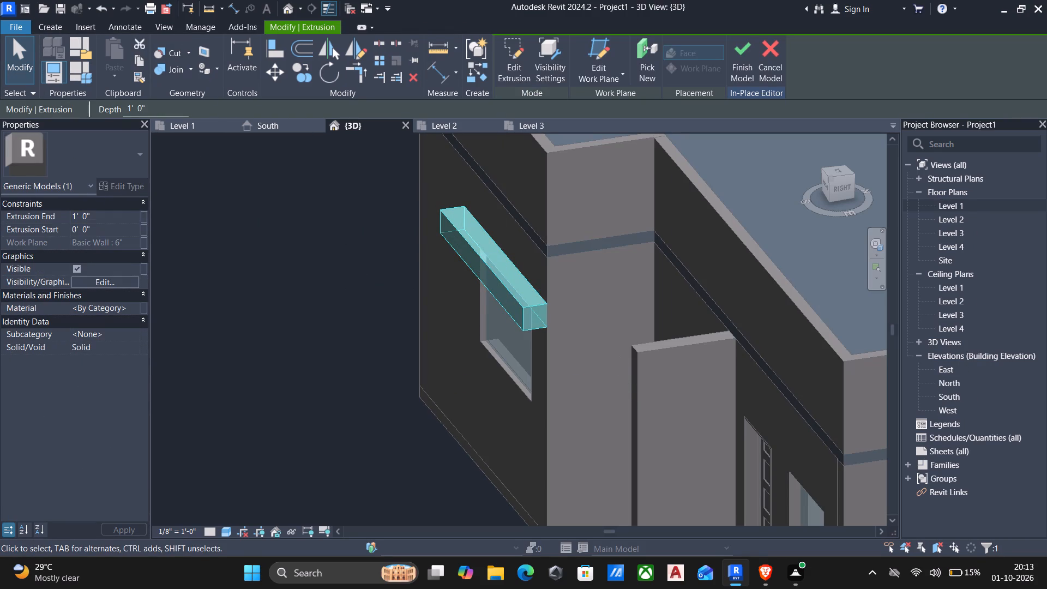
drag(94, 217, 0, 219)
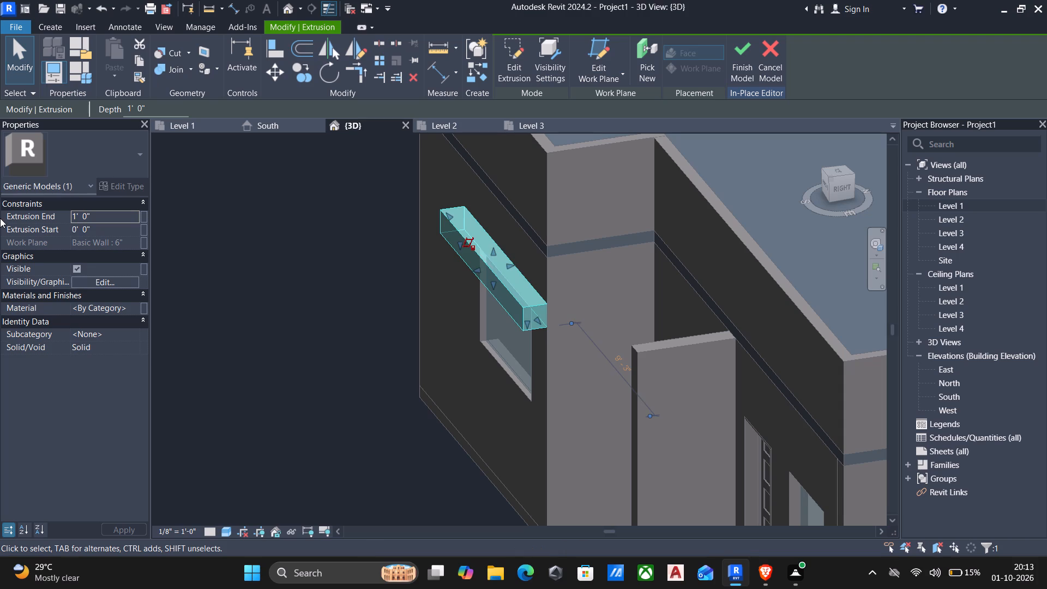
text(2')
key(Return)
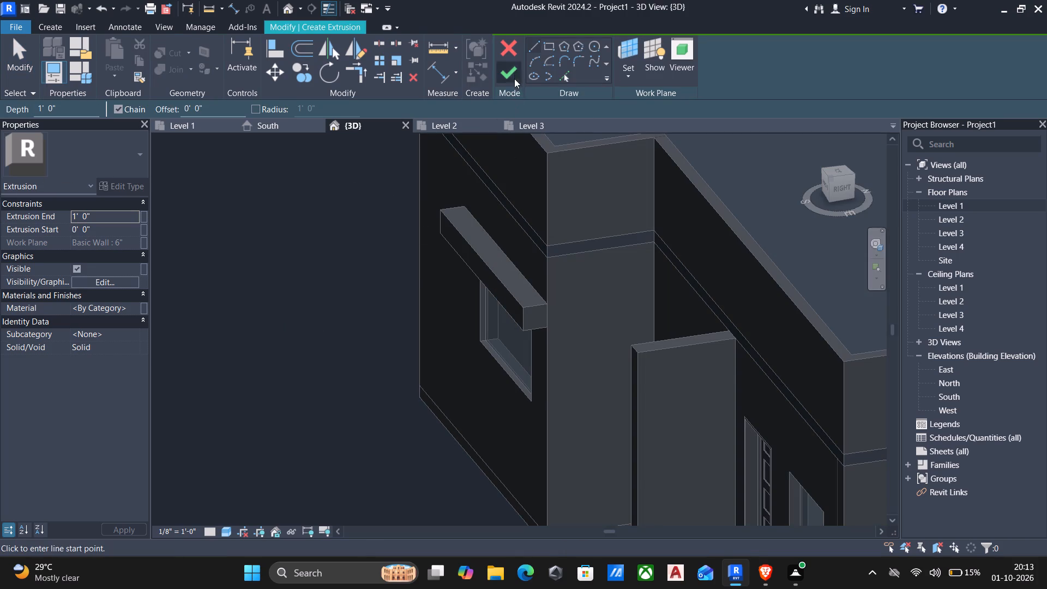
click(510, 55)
Set the window projection's extrusion end to 2' 0" and finish the in-place model.
click(526, 313)
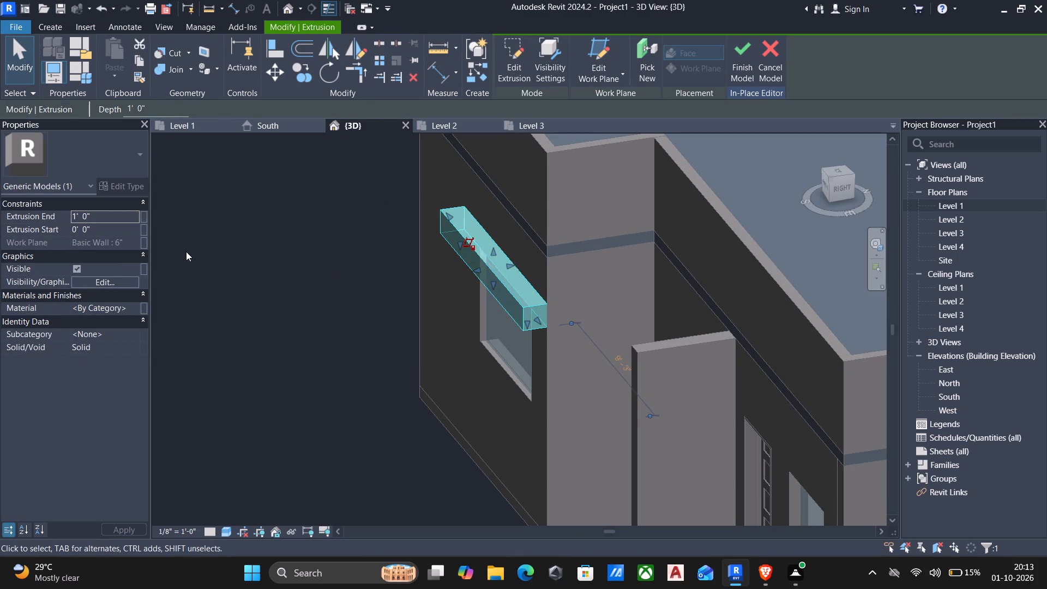
click(111, 216)
key(2)
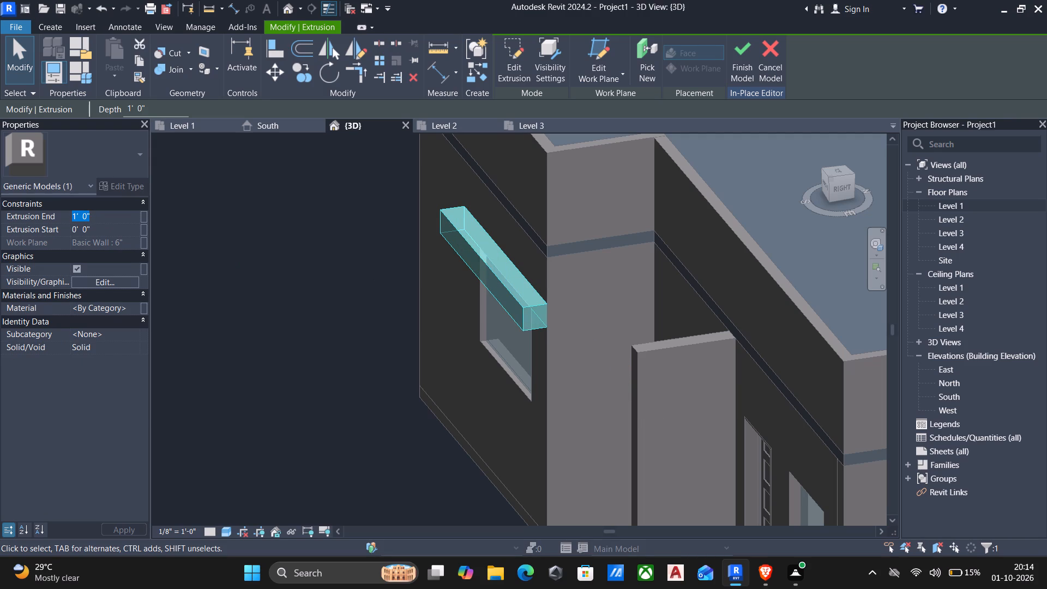
key(apostrophe)
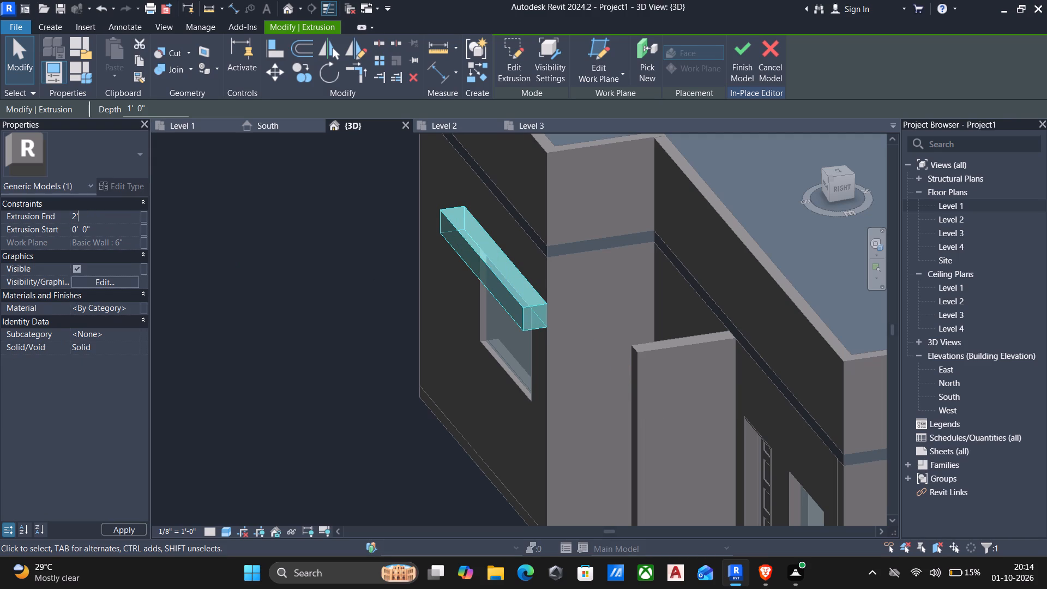
click(126, 533)
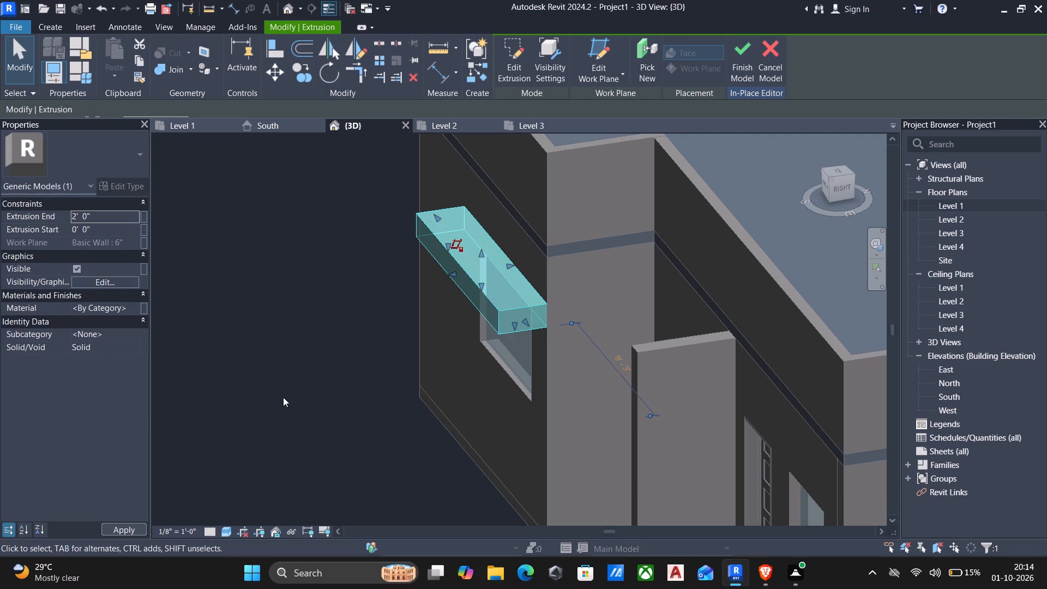
key(Escape)
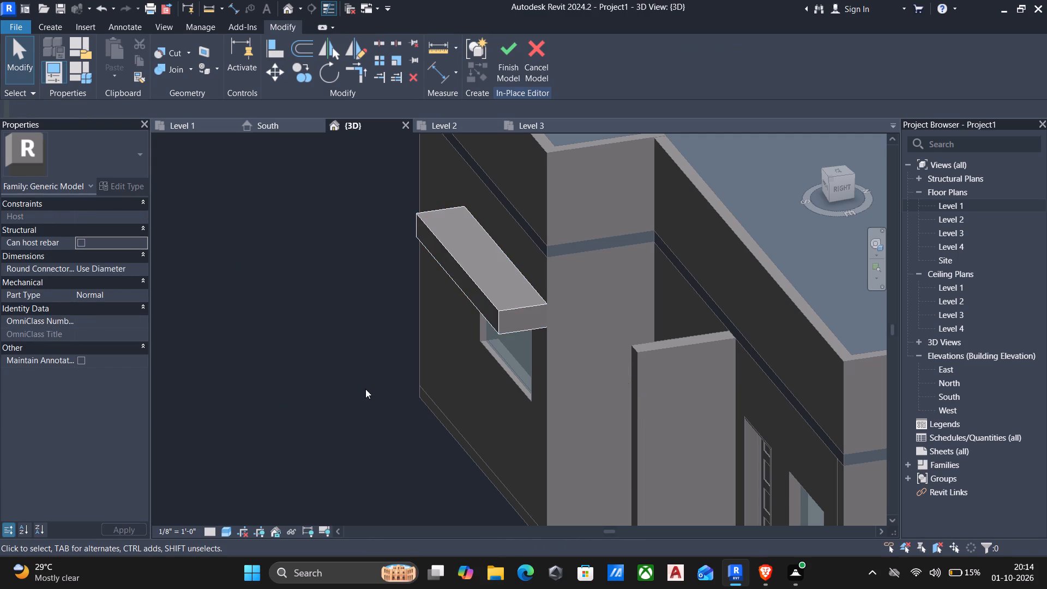
shift+middle_drag(374, 398, 518, 346)
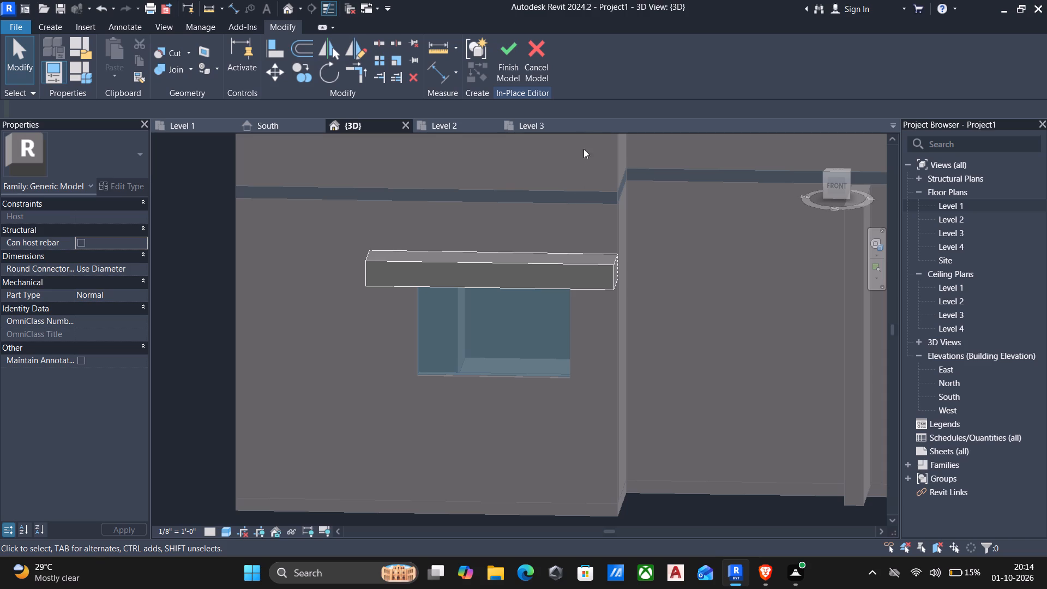
click(501, 51)
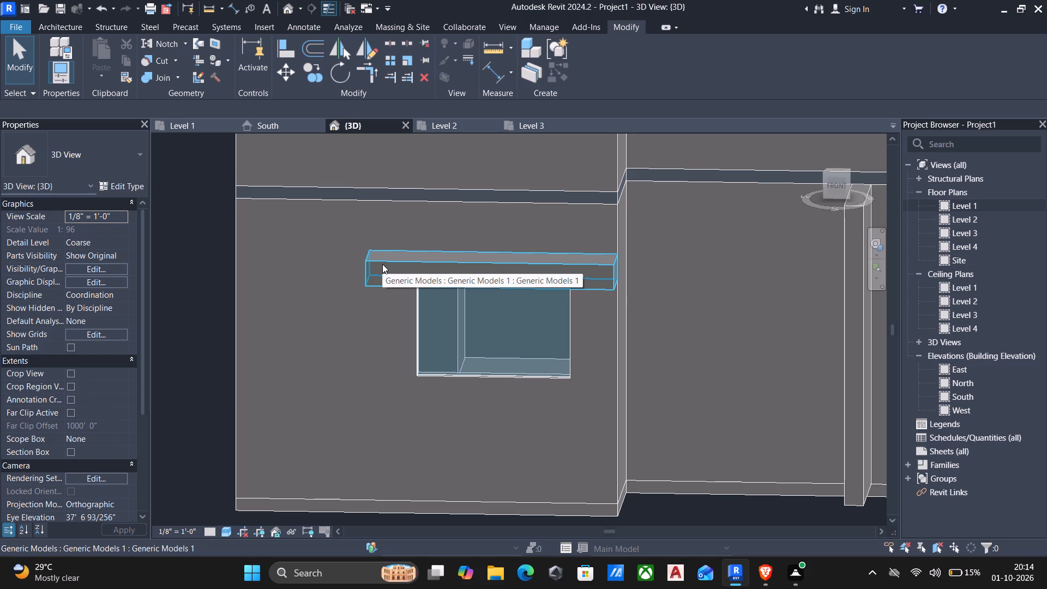
Reopen the window projection for in-place editing and start a new extrusion with its west end face as the work plane.
scroll(360, 319, down, 1)
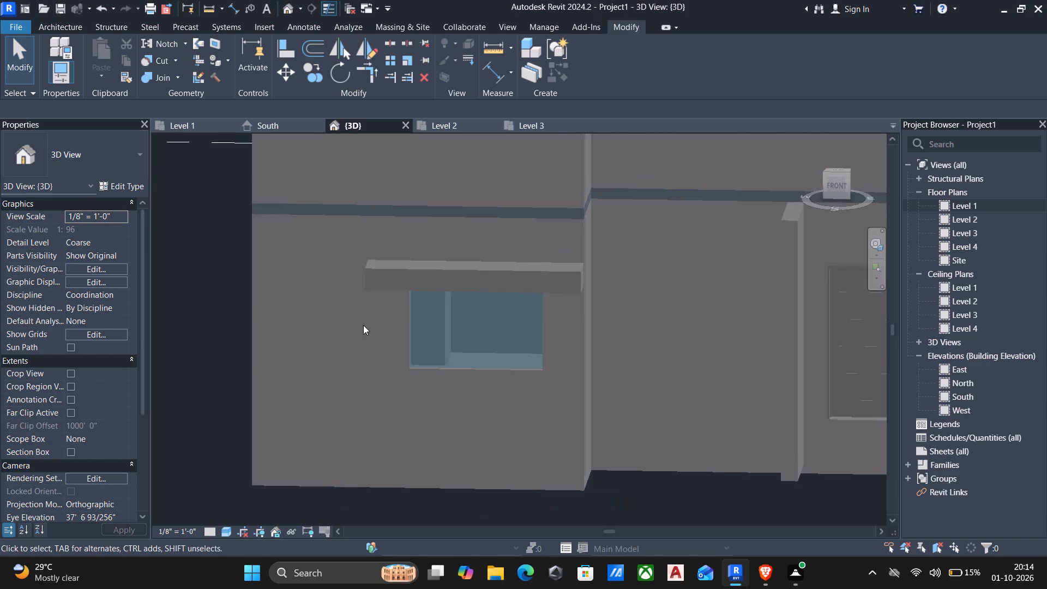
scroll(363, 325, down, 1)
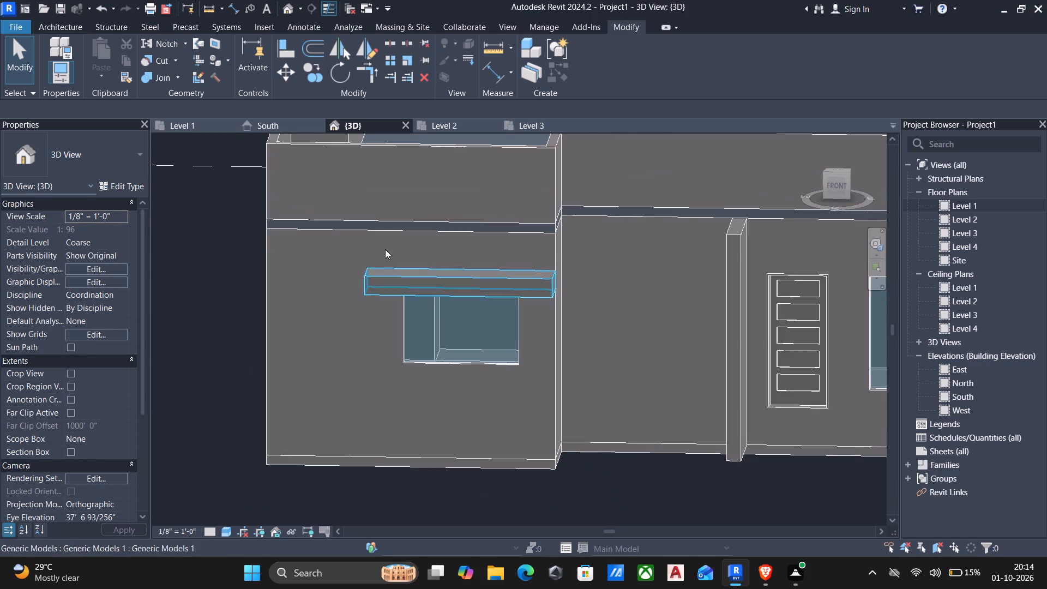
click(394, 274)
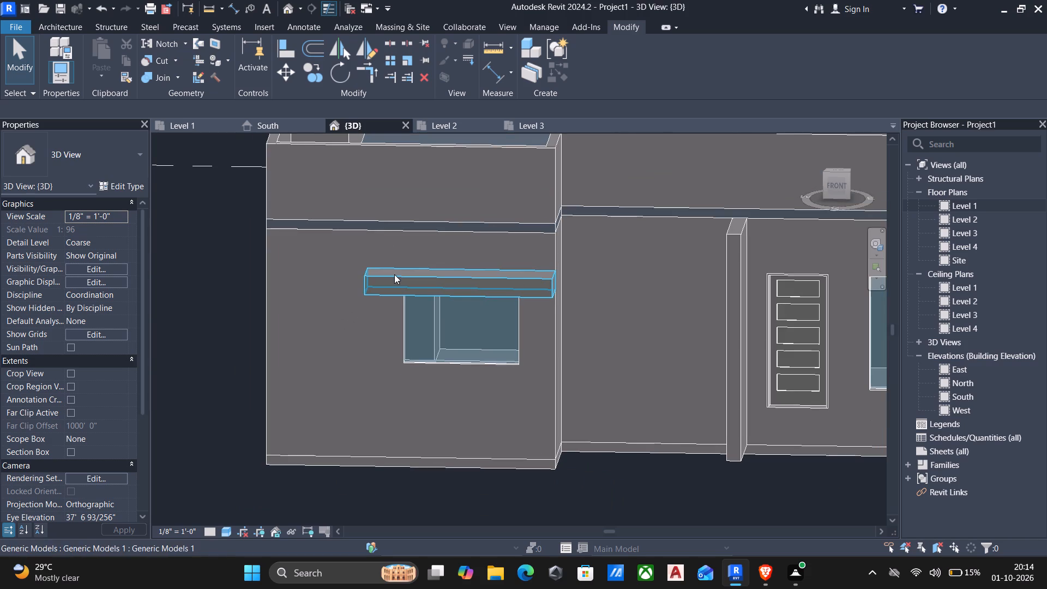
click(580, 53)
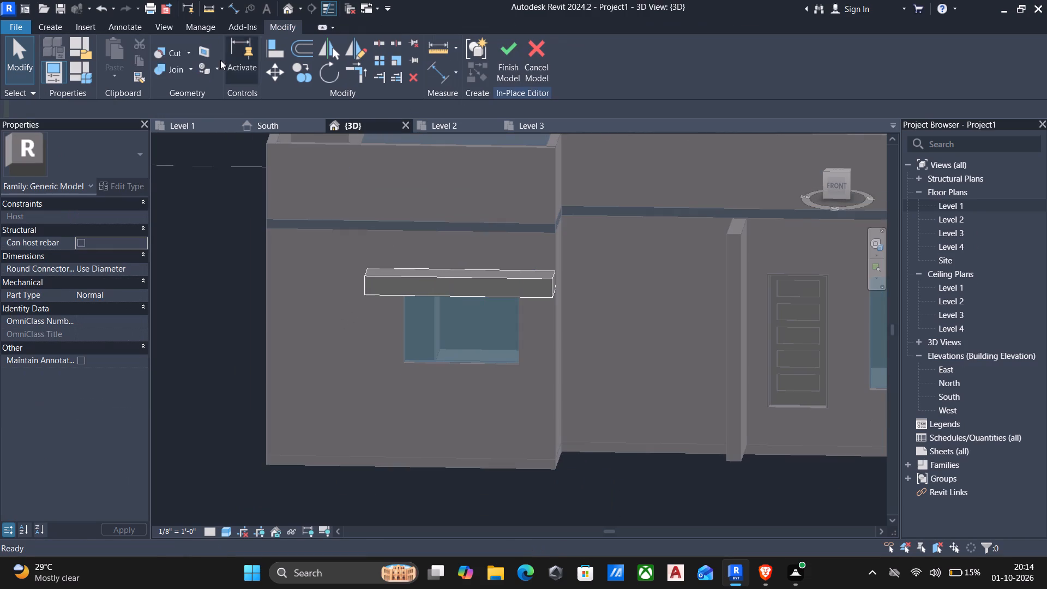
click(46, 29)
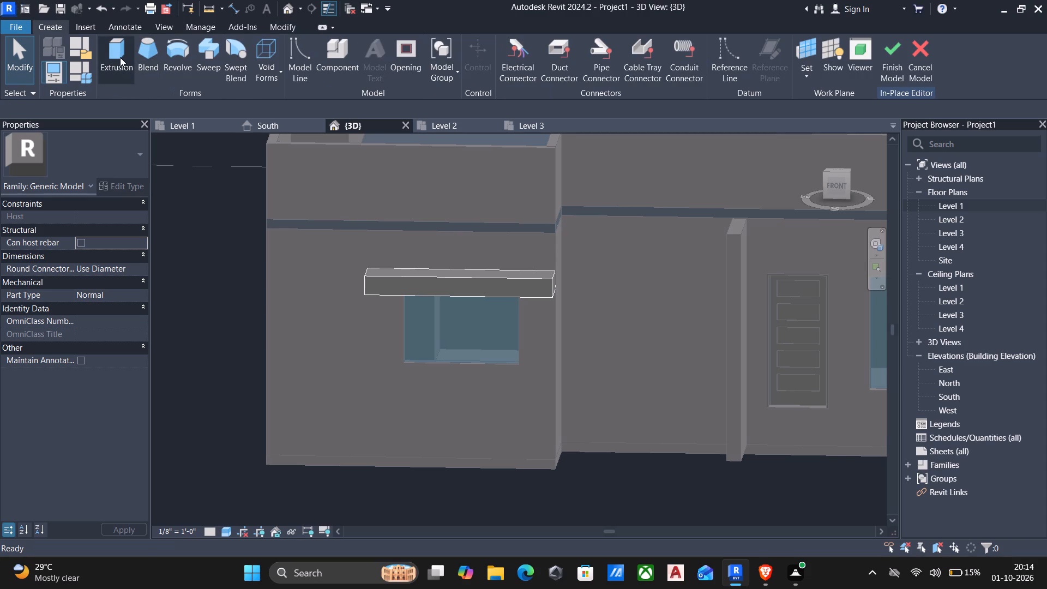
click(120, 57)
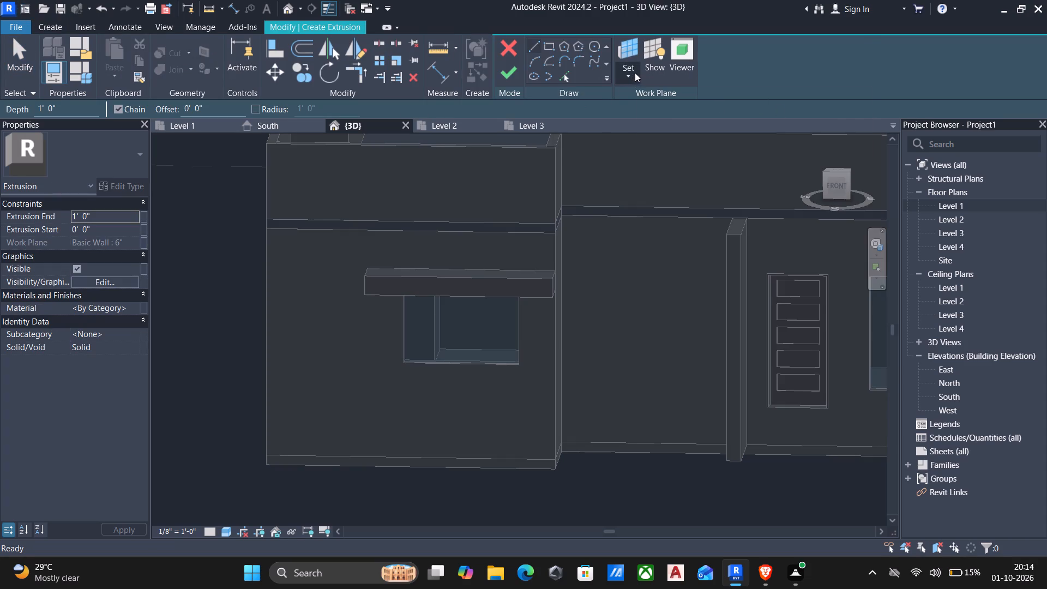
click(631, 74)
click(669, 125)
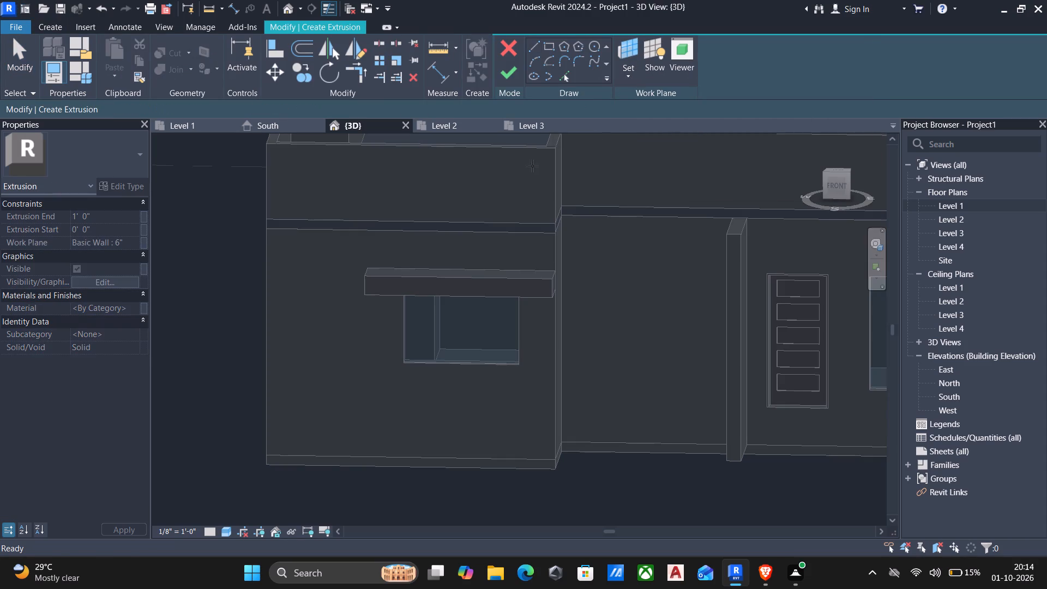
shift+middle_drag(438, 265, 620, 254)
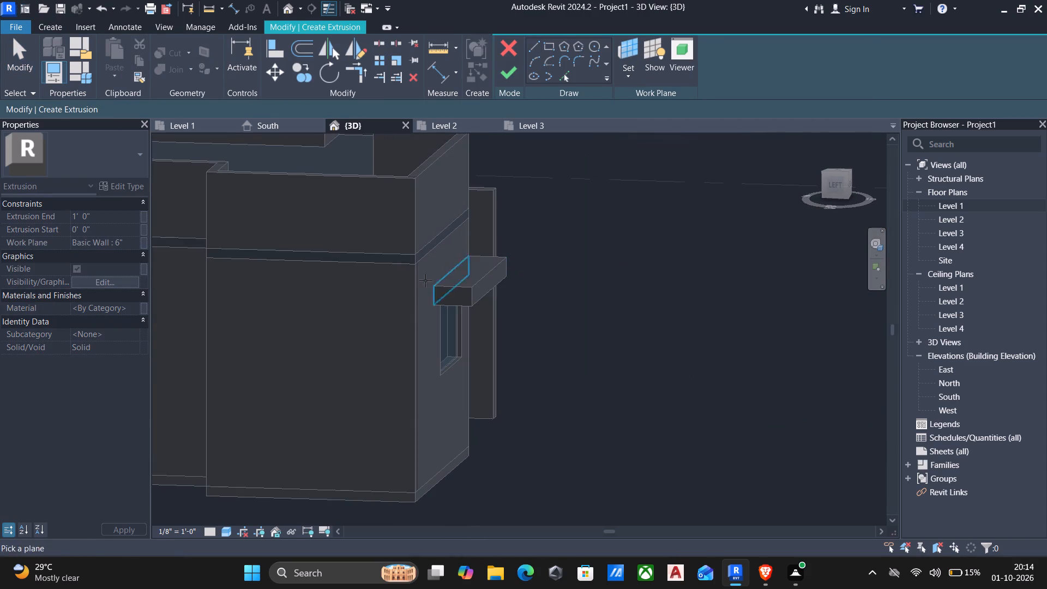
click(450, 291)
scroll(601, 91, up, 1)
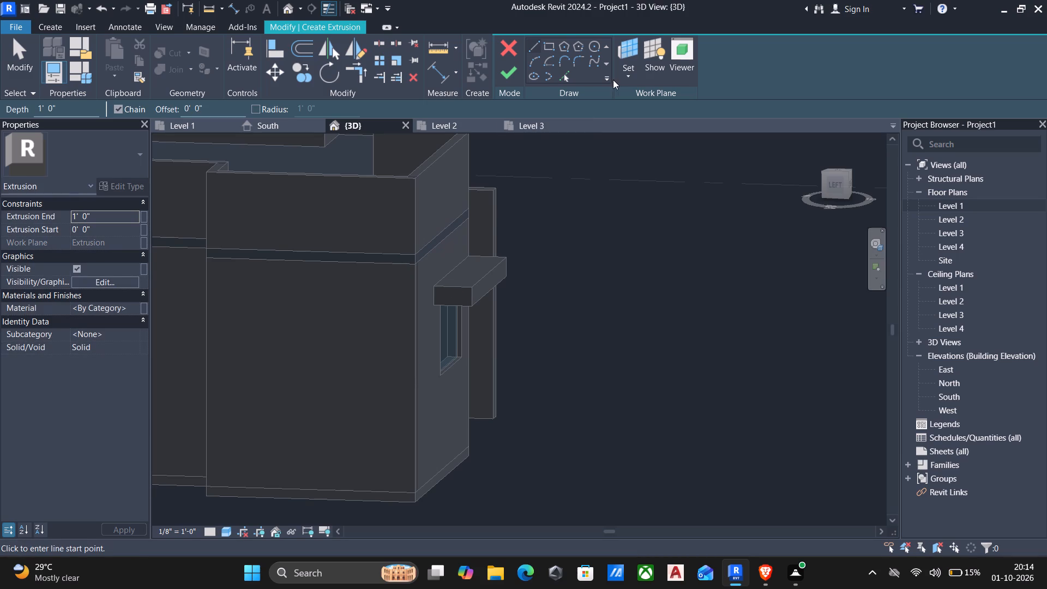
Sketch a 2' 0" by 1' 0" rectangle over the projection's west end face and complete the extrusion with a 1' 0" depth.
click(551, 45)
scroll(469, 301, down, 1)
scroll(469, 302, up, 3)
click(473, 308)
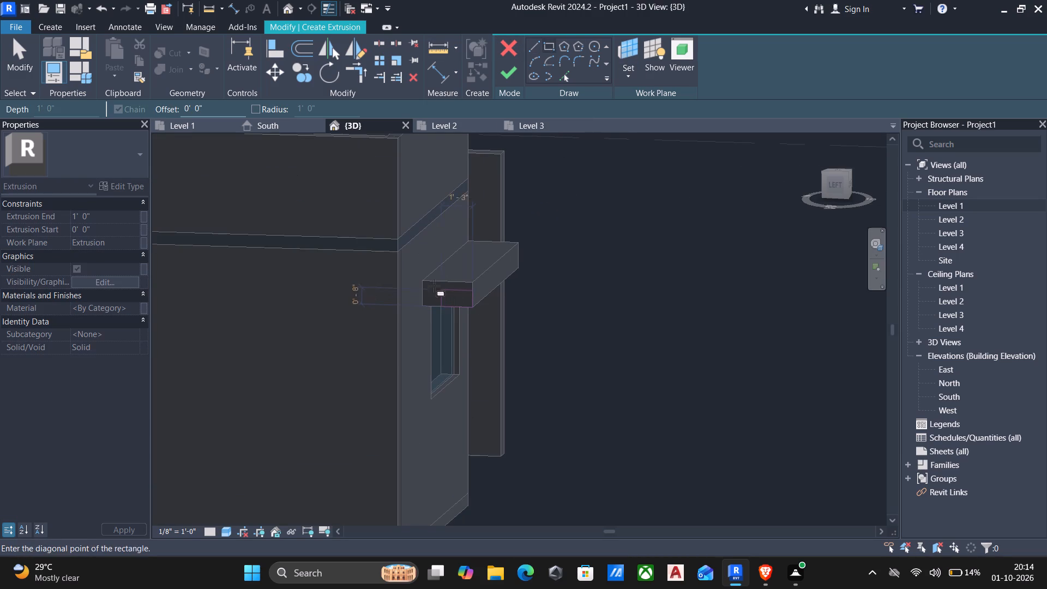
click(422, 279)
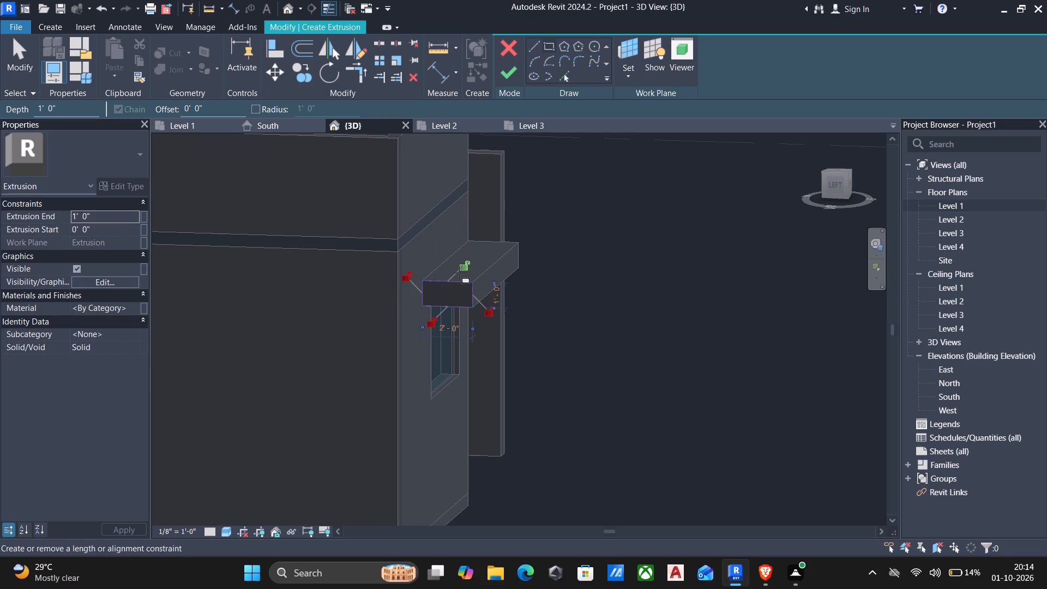
key(Escape)
click(504, 73)
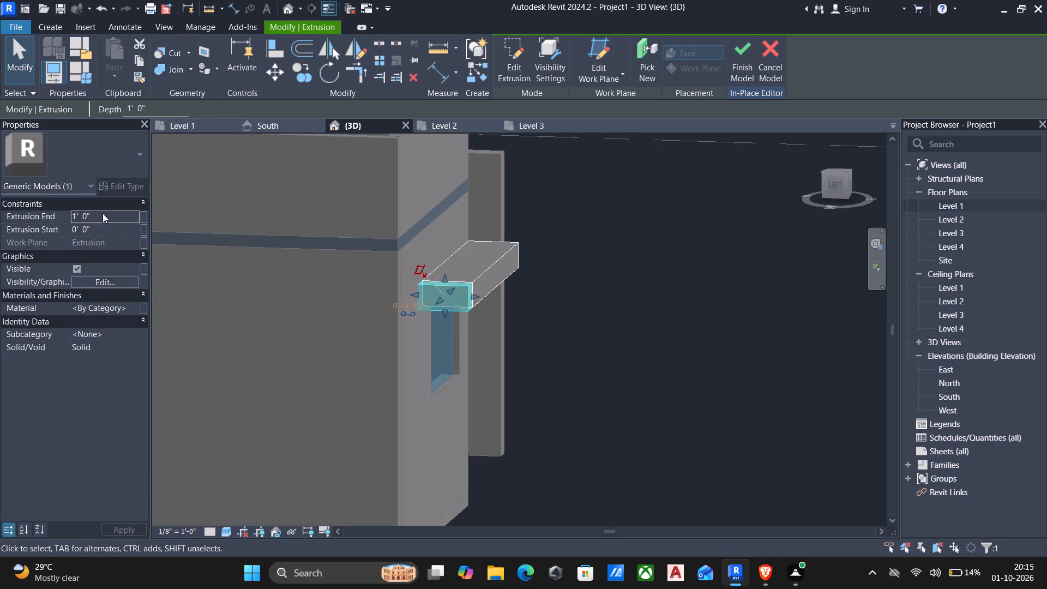
Stretch the new end block's top face up to the top of the projecting room's parapet.
shift+middle_drag(647, 273, 514, 292)
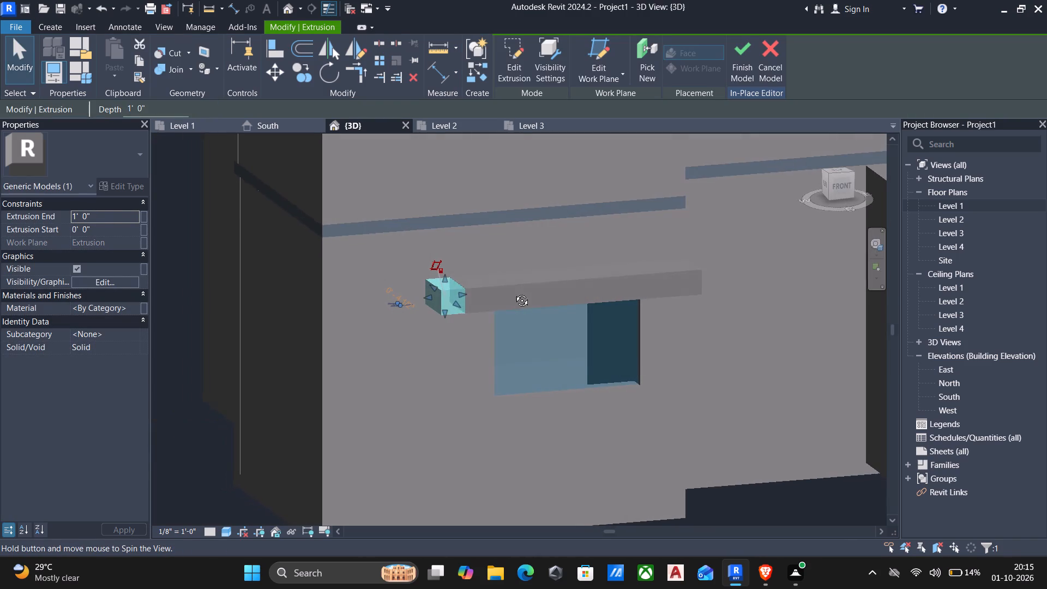
shift+middle_drag(514, 292, 514, 291)
middle_drag(561, 304, 544, 306)
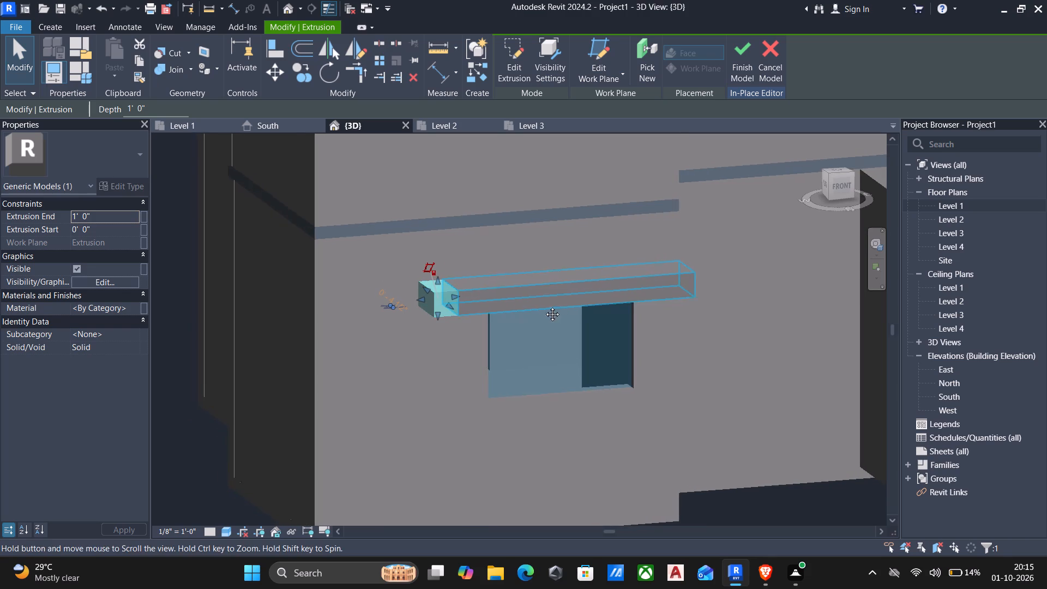
middle_drag(544, 306, 541, 304)
shift+middle_drag(546, 308, 524, 312)
scroll(527, 310, down, 2)
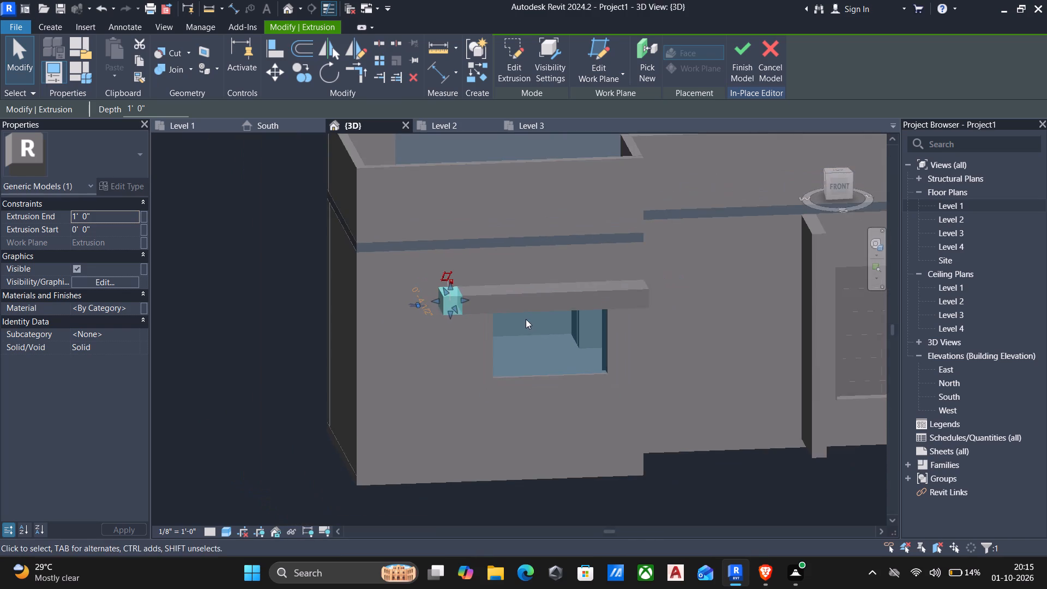
middle_drag(526, 325, 529, 359)
shift+middle_drag(538, 354, 522, 350)
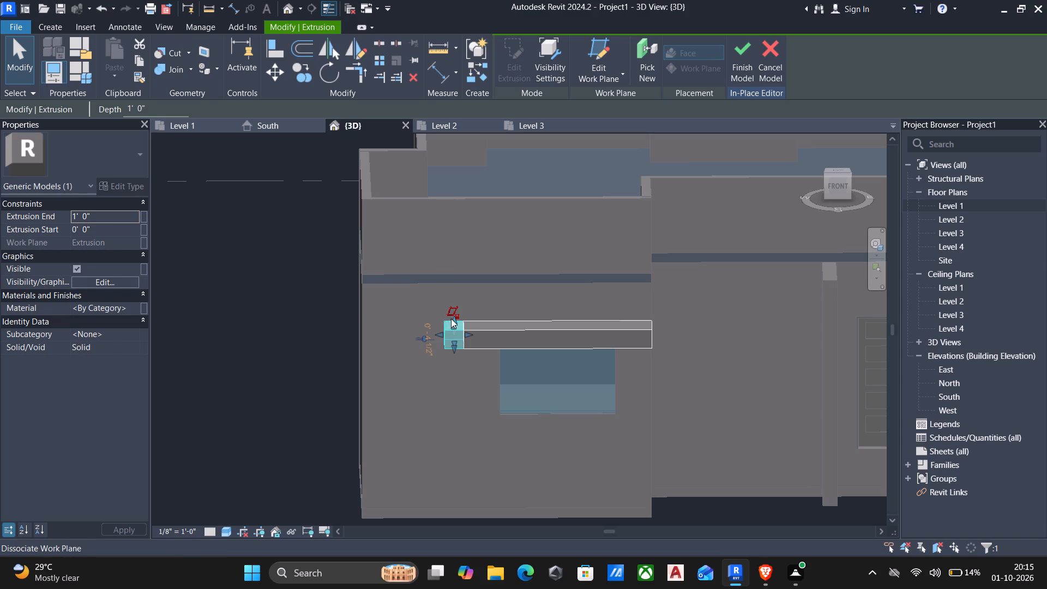
drag(454, 320, 475, 235)
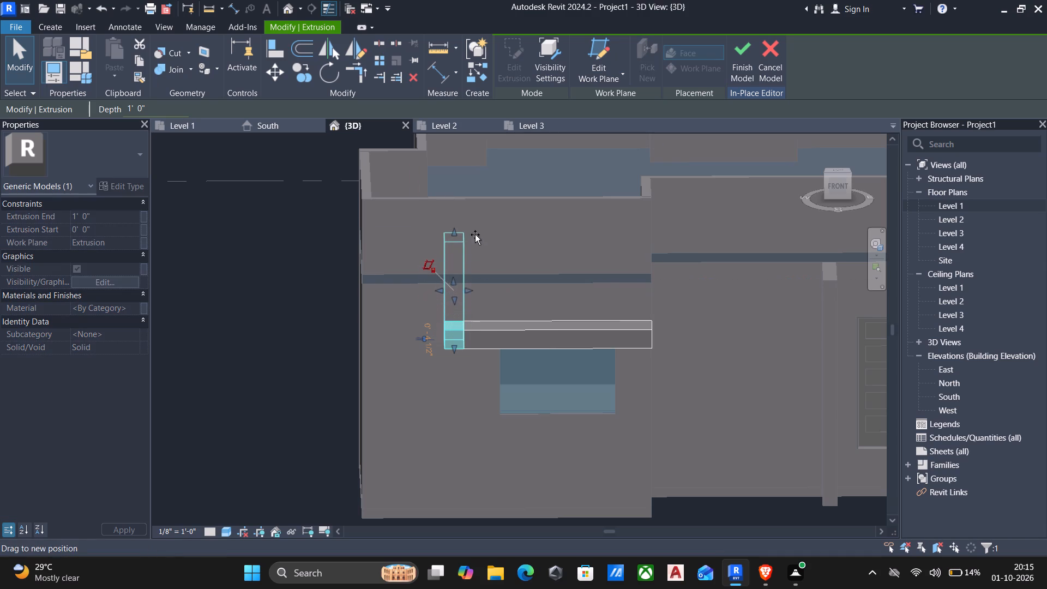
drag(475, 235, 478, 203)
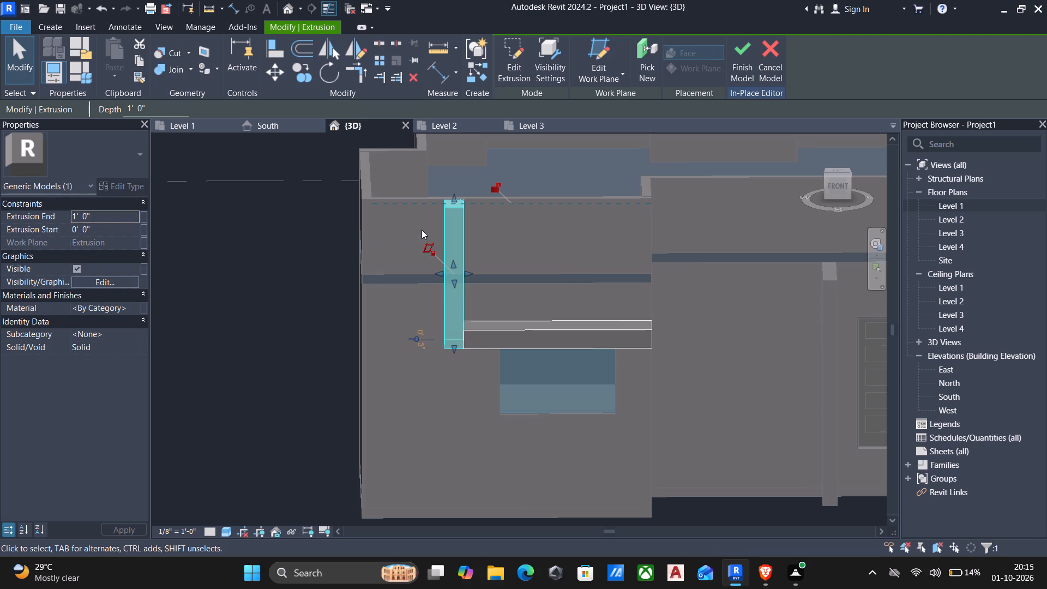
Stretch the end block's bottom face down to the base of the projecting room's wall to form a full-height vertical fin.
scroll(446, 360, down, 2)
middle_drag(448, 387, 460, 324)
drag(461, 292, 489, 349)
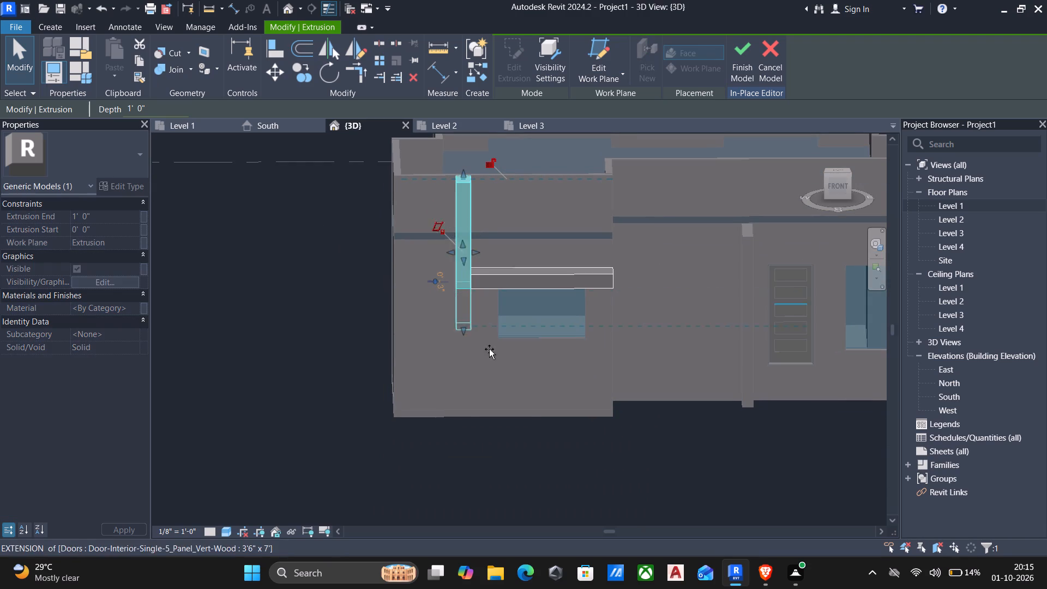
drag(489, 349, 495, 411)
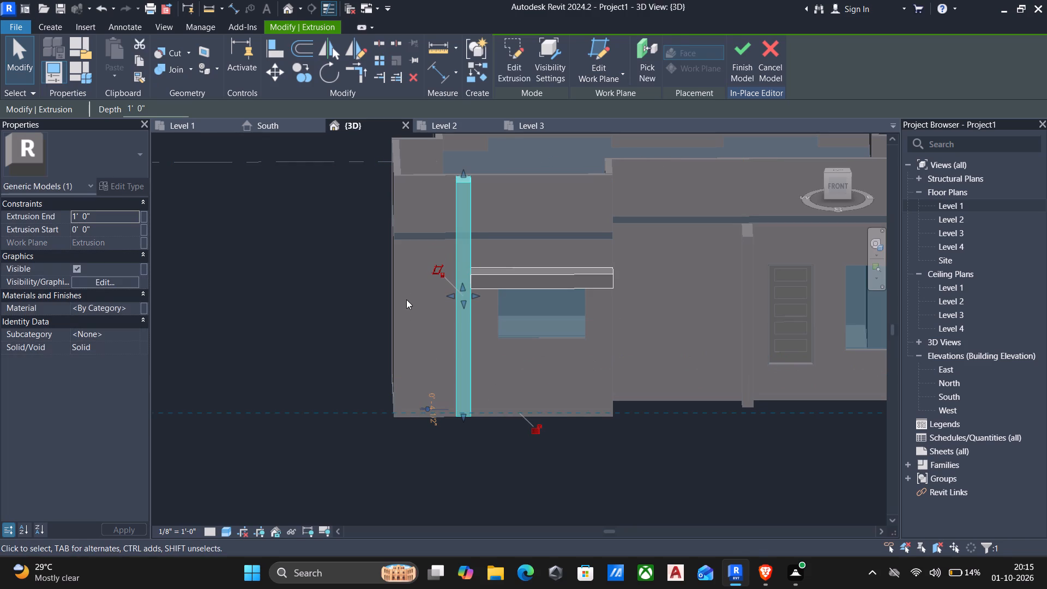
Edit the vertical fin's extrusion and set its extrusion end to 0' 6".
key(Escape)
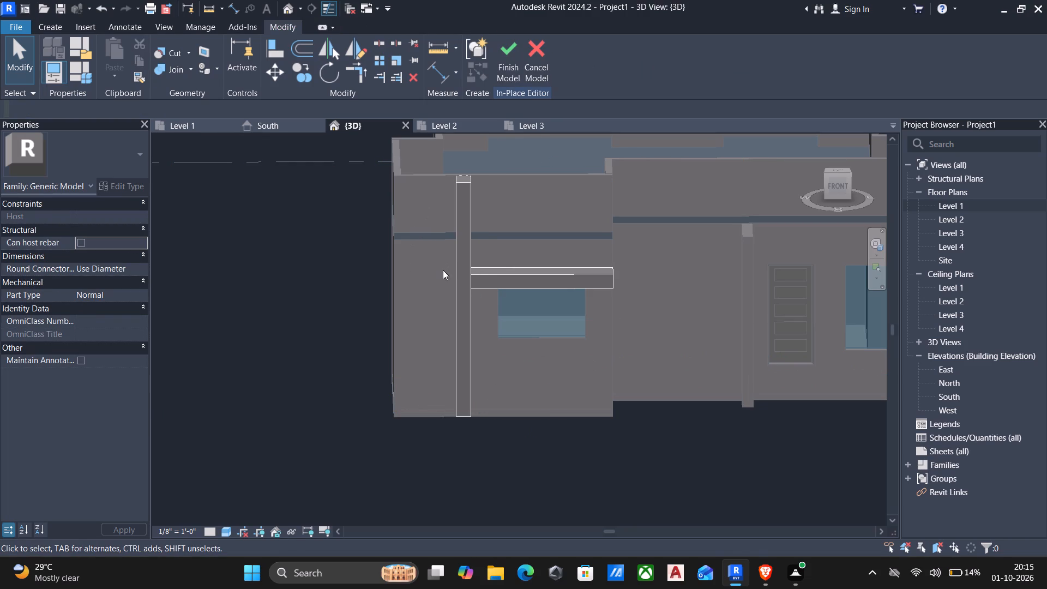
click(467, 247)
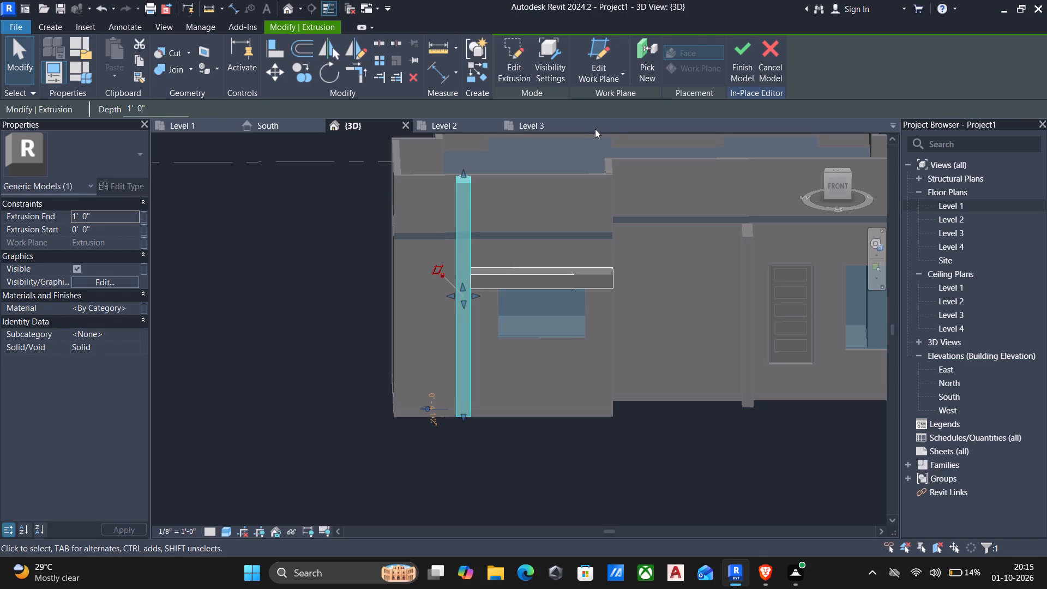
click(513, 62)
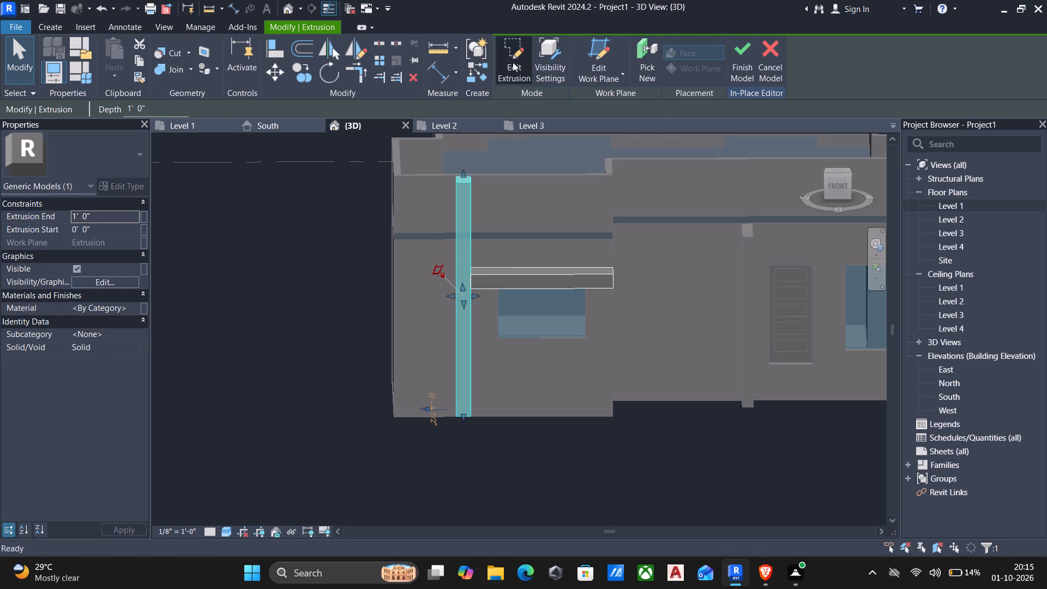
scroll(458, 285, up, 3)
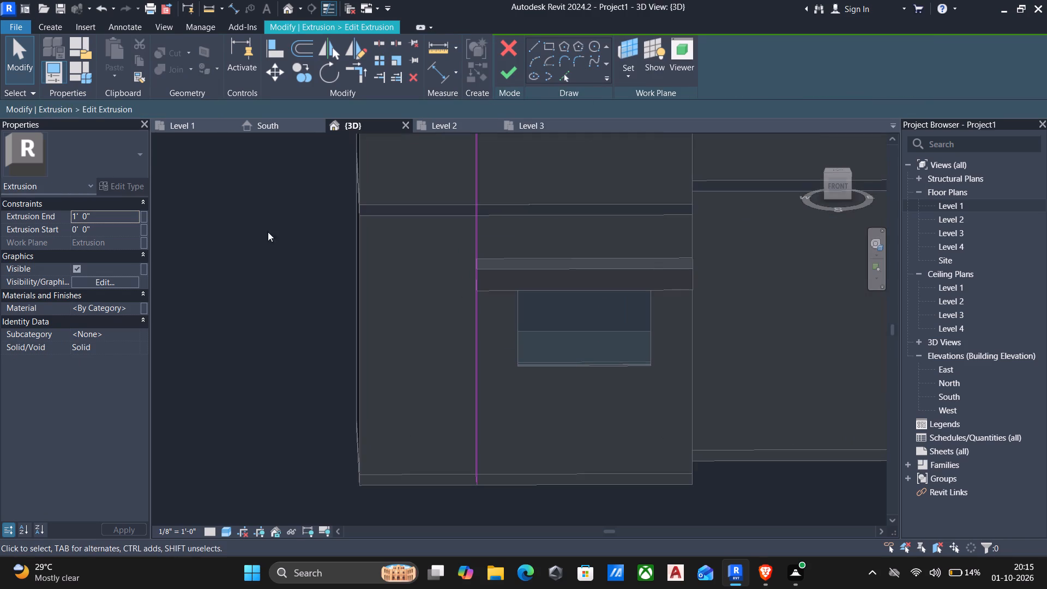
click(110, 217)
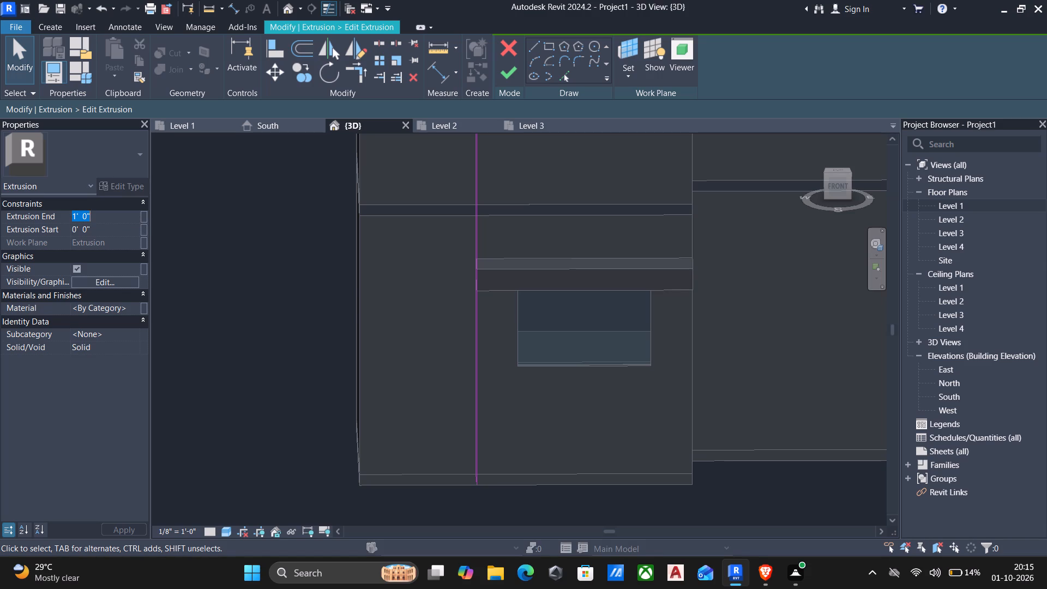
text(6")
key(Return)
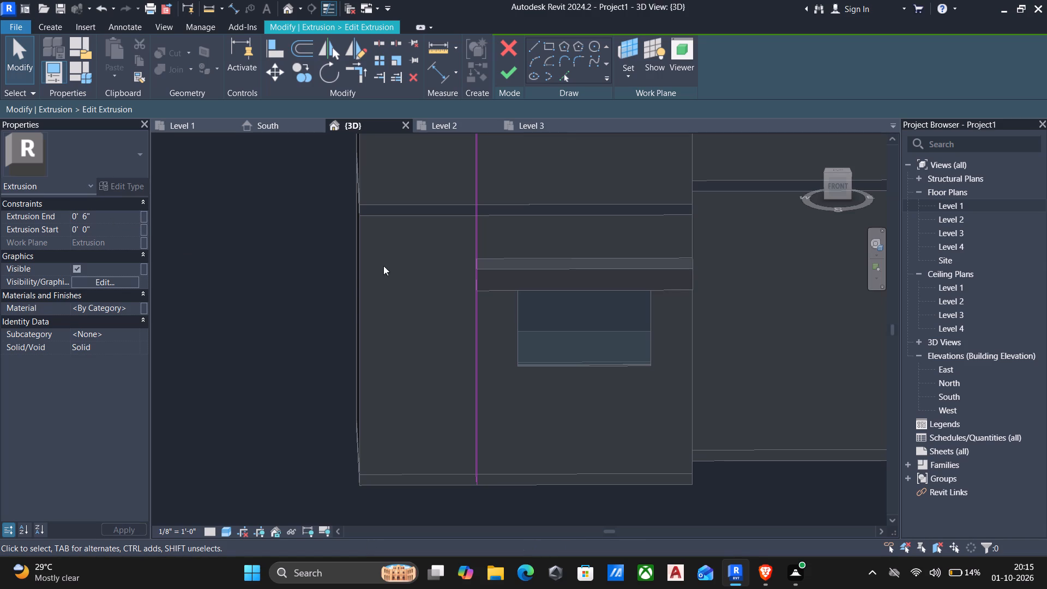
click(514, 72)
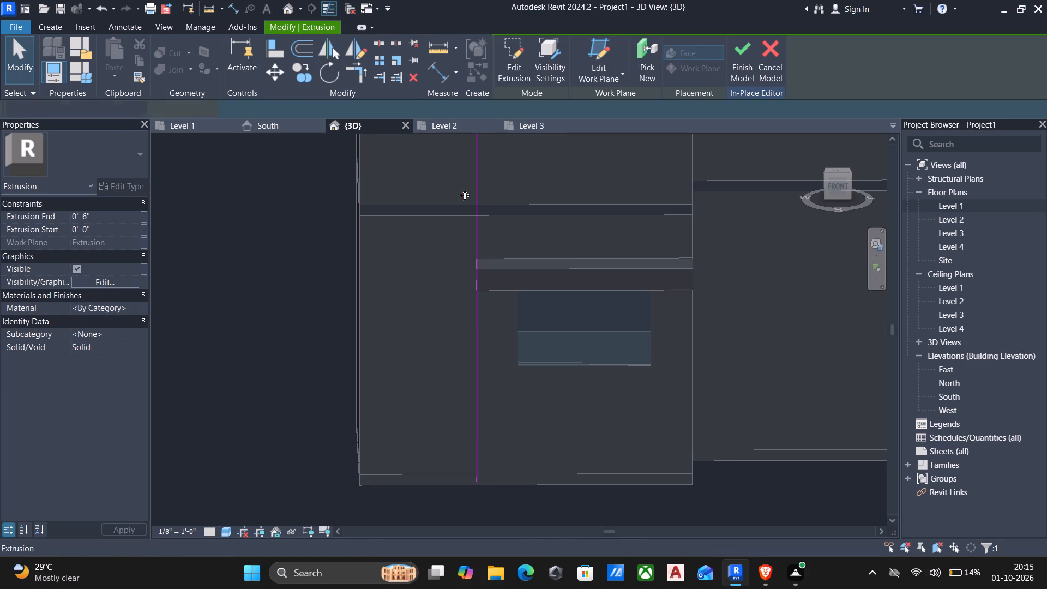
Set the vertical fin's extrusion end to 0' 9" and finish the in-place model.
scroll(449, 294, up, 3)
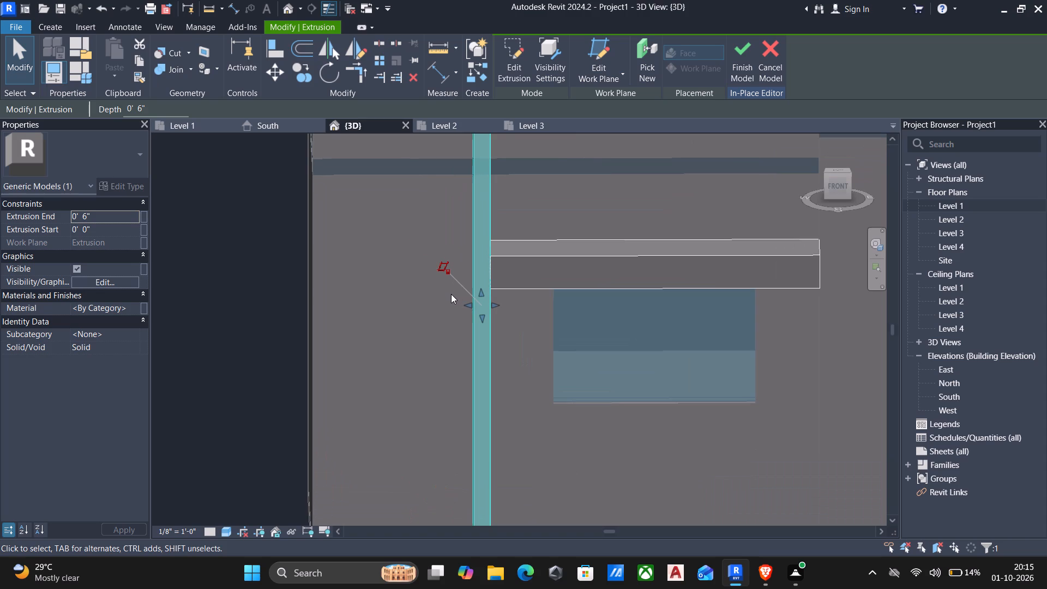
scroll(453, 296, down, 5)
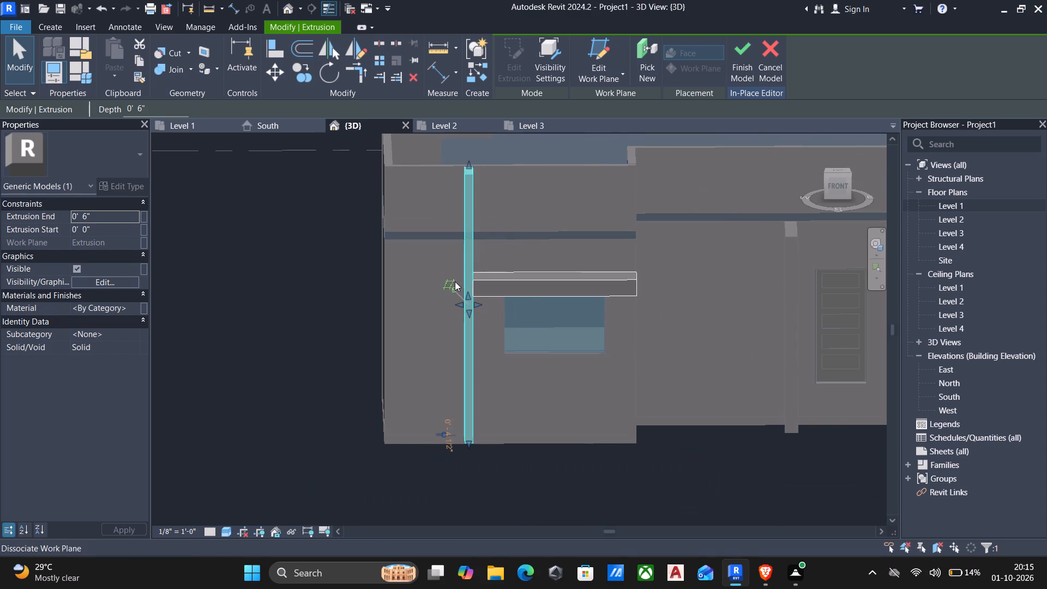
click(130, 211)
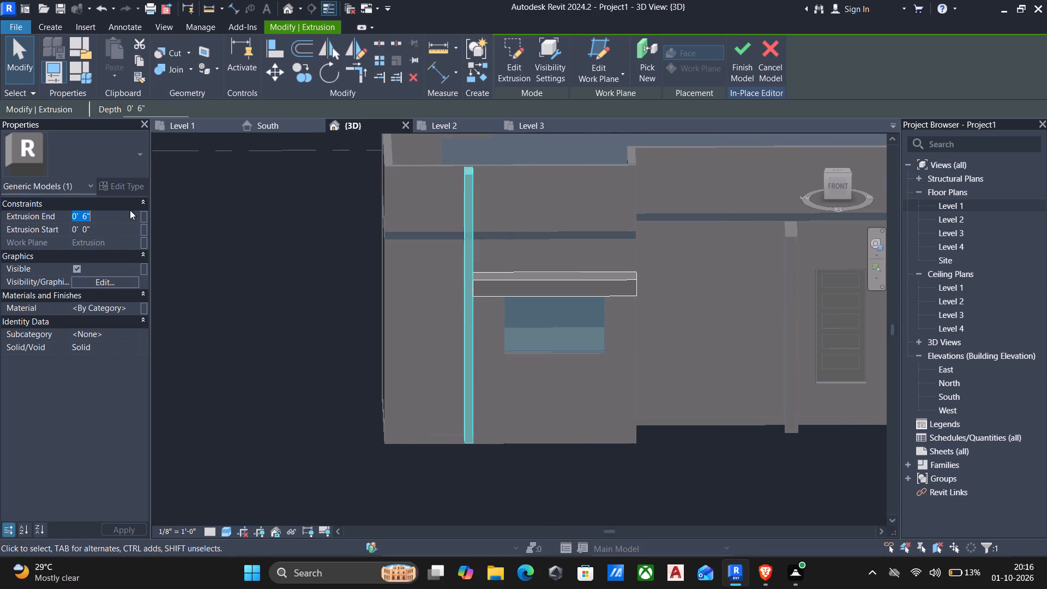
key(9)
key(shift+quotedbl)
key(Return)
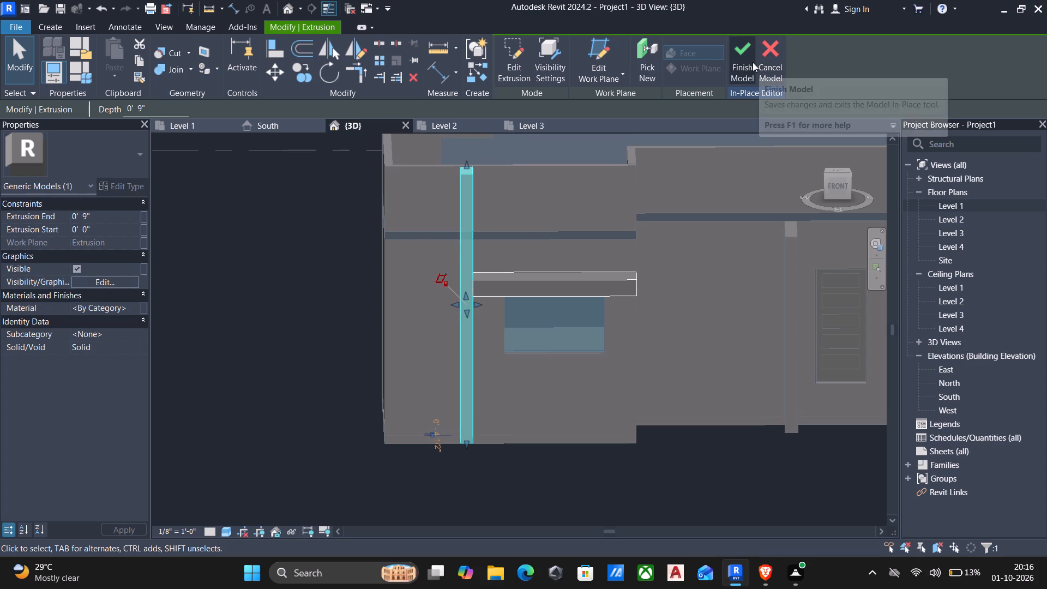
click(737, 64)
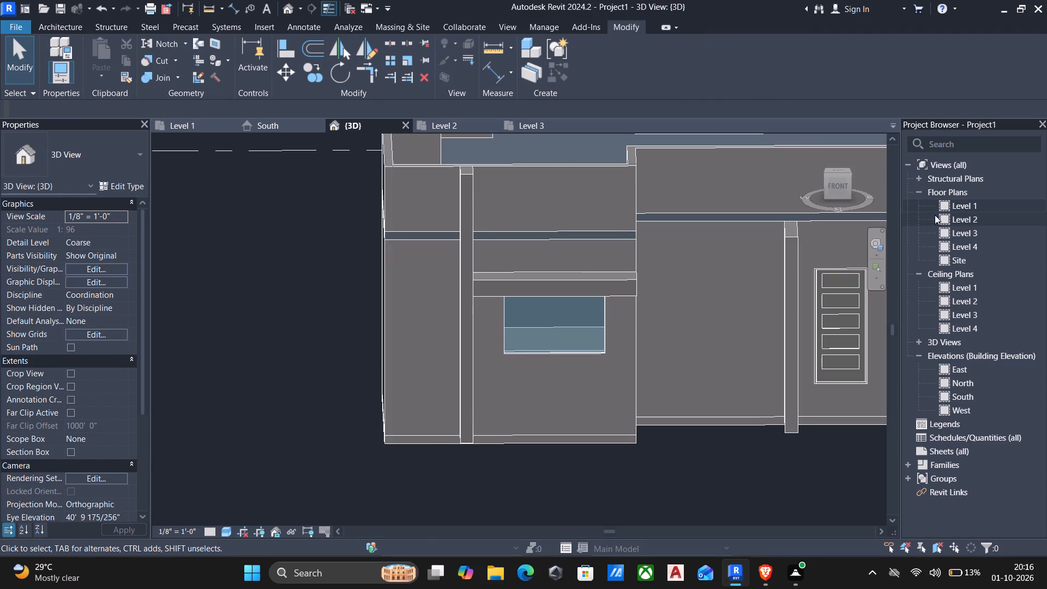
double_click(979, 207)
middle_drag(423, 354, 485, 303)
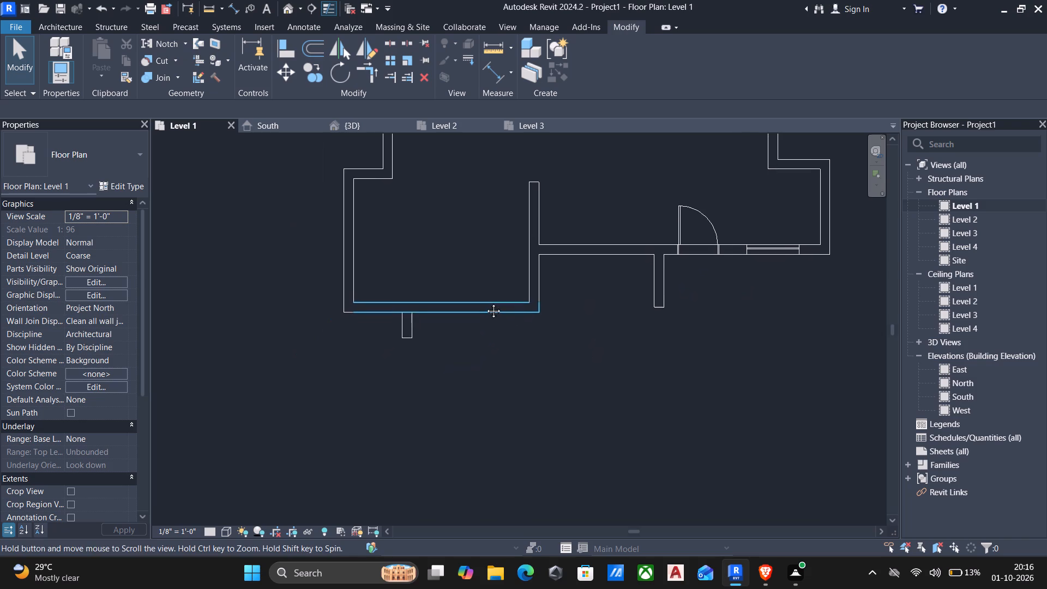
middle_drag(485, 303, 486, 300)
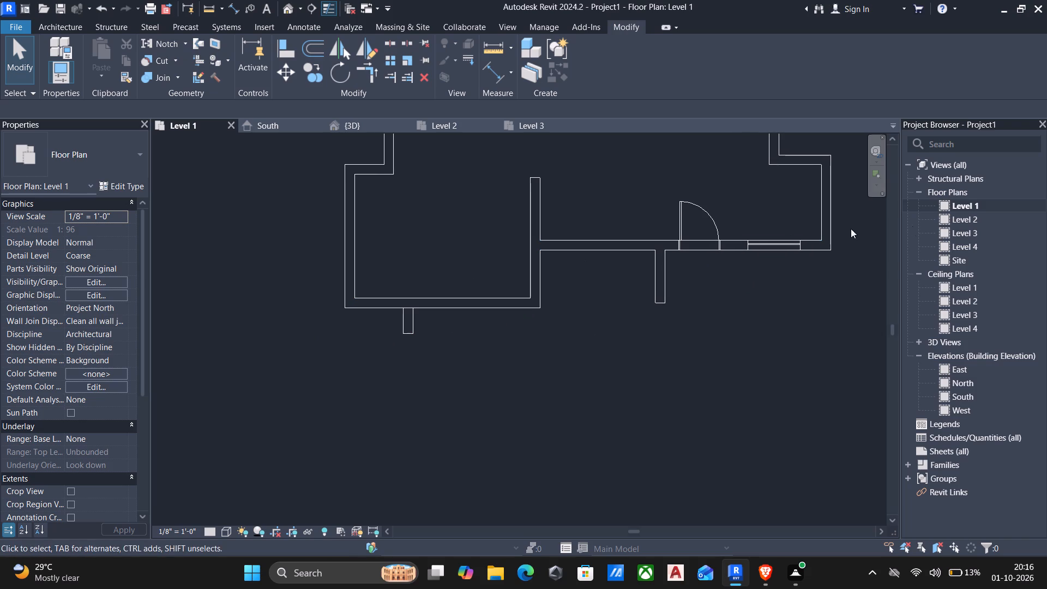
In the Level 3 plan, split the projecting room's front parapet near the fin's east face and delete the segment west of the split.
double_click(980, 233)
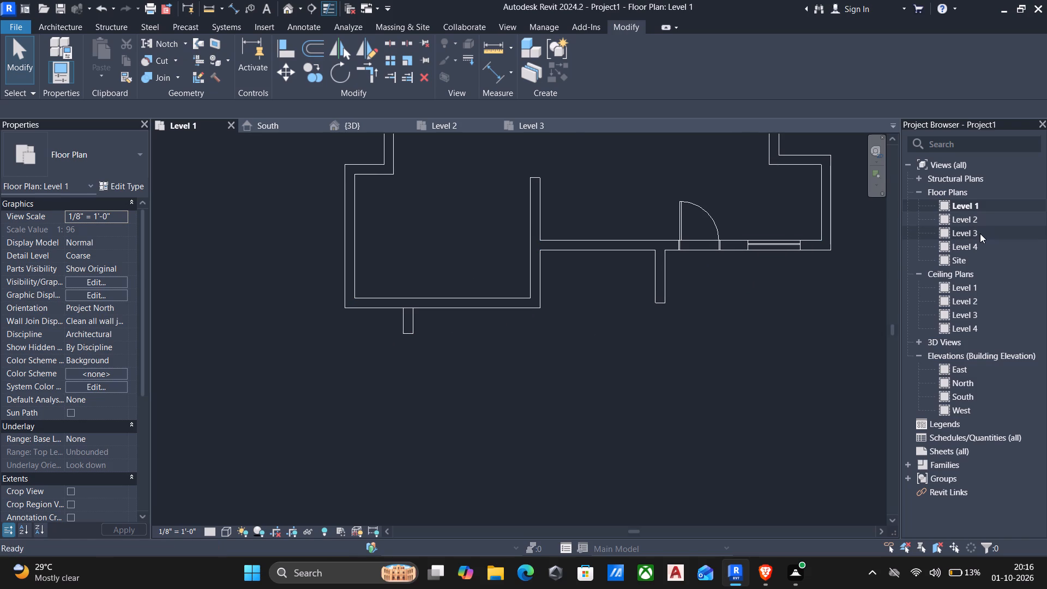
scroll(551, 346, up, 6)
scroll(410, 293, up, 5)
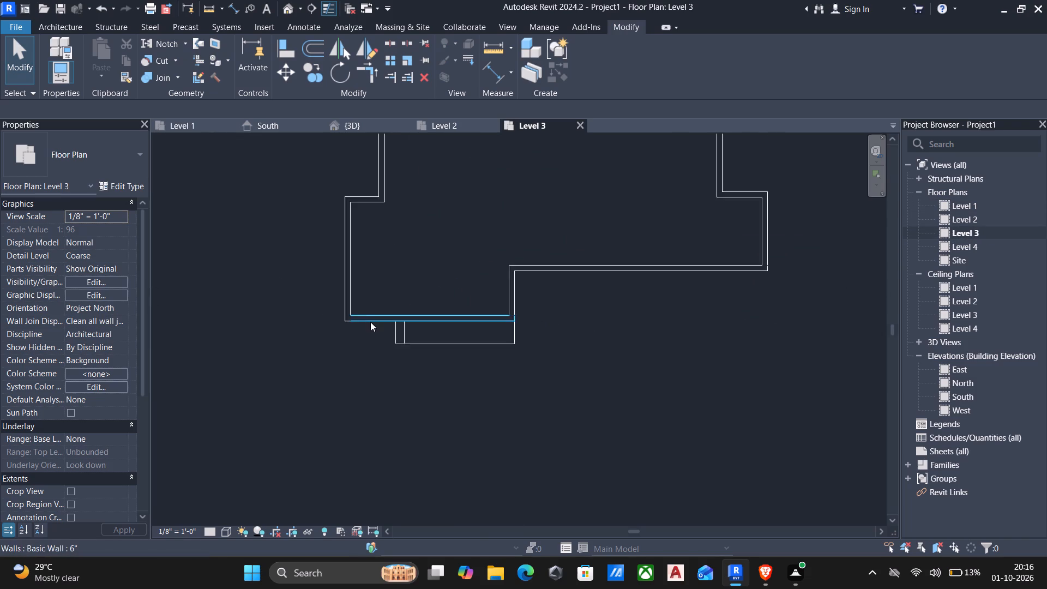
scroll(370, 323, up, 5)
scroll(417, 305, up, 3)
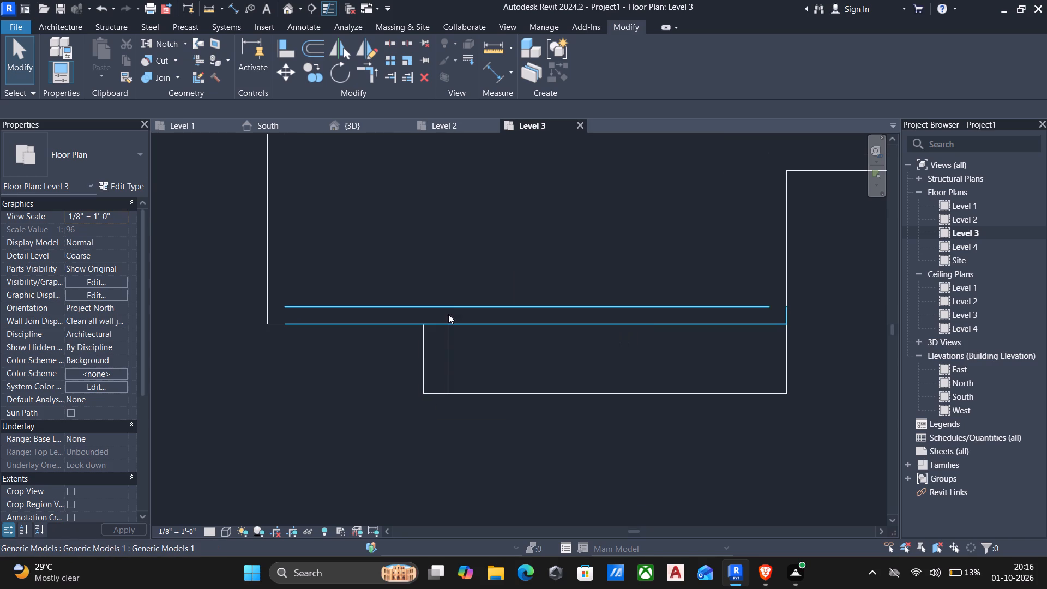
key(s)
key(l)
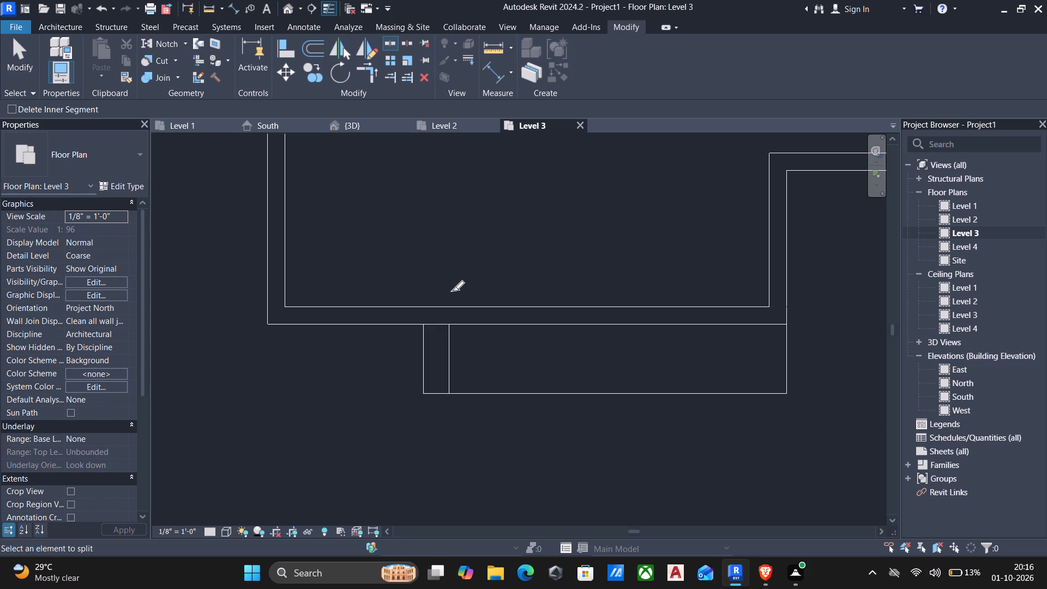
click(453, 305)
key(Escape)
key(Escape)
click(413, 315)
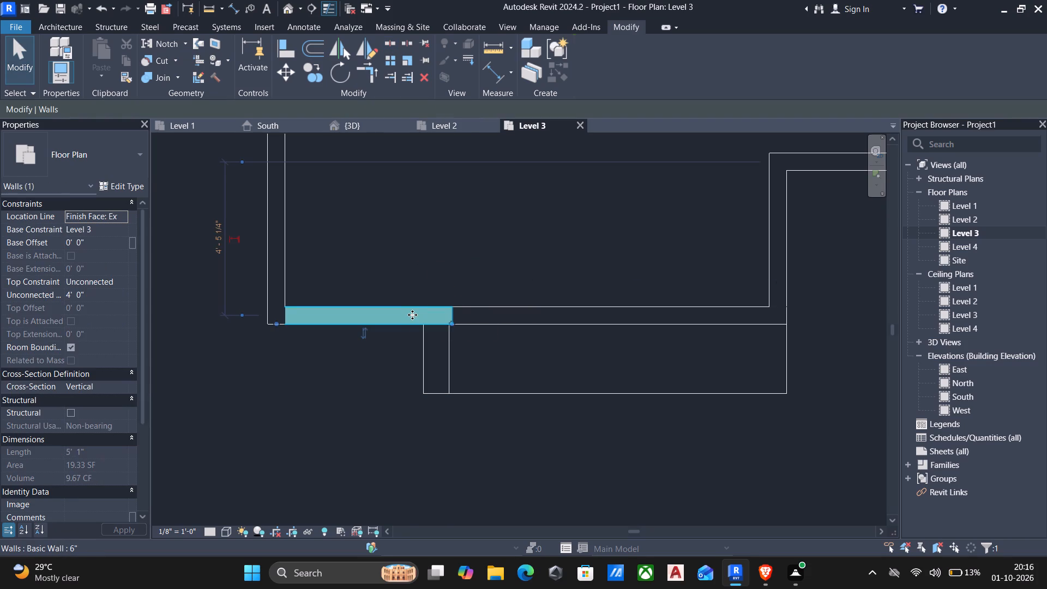
key(Delete)
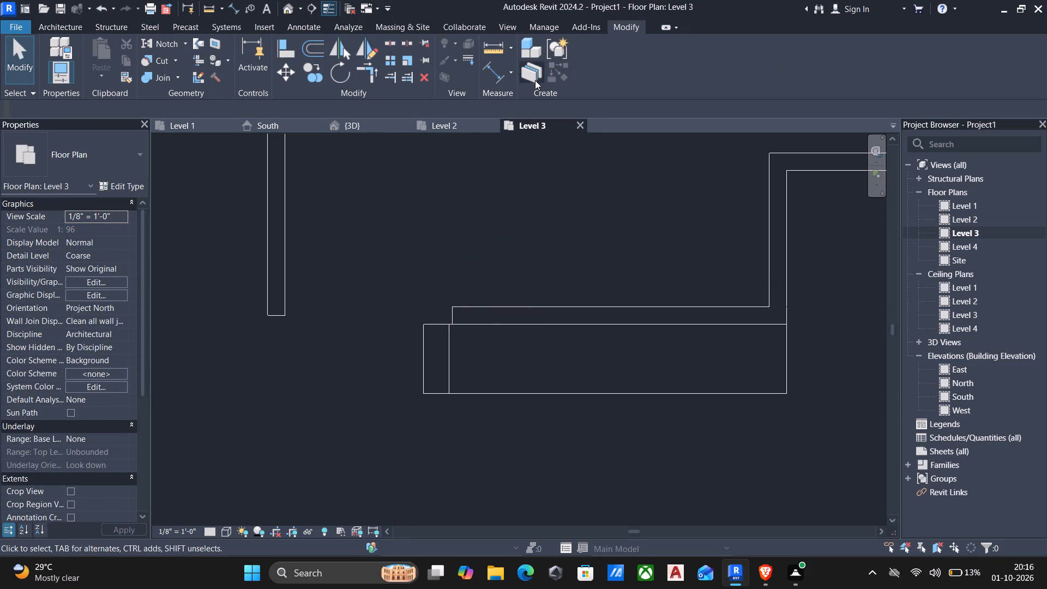
Examine the opened parapet corner and the vertical fin in the 3D view from the front and west sides.
click(344, 121)
shift+middle_drag(365, 282, 389, 287)
shift+scroll(363, 283, up, 1)
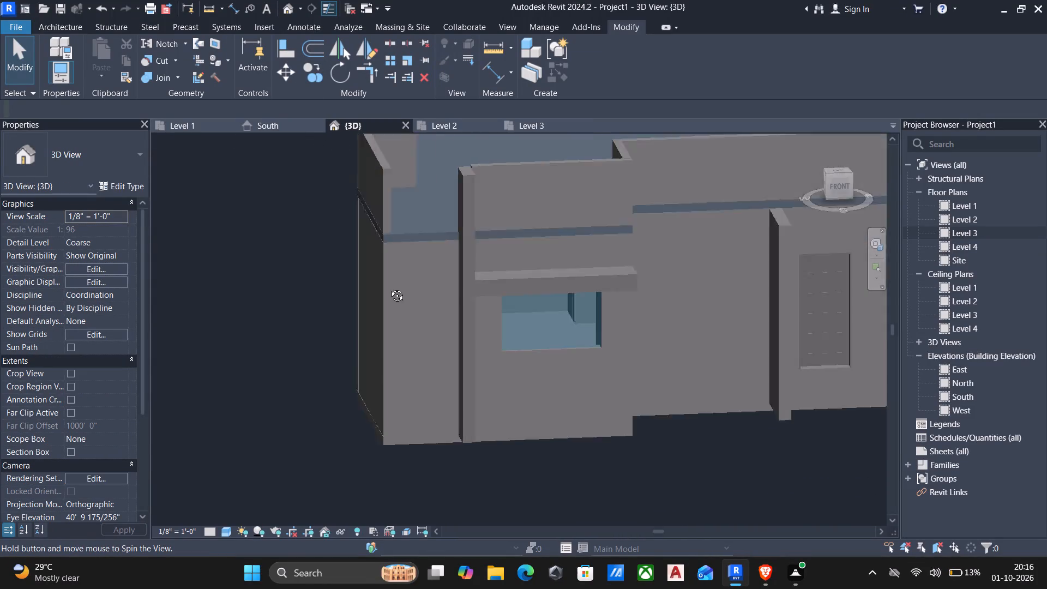
shift+middle_drag(389, 287, 545, 305)
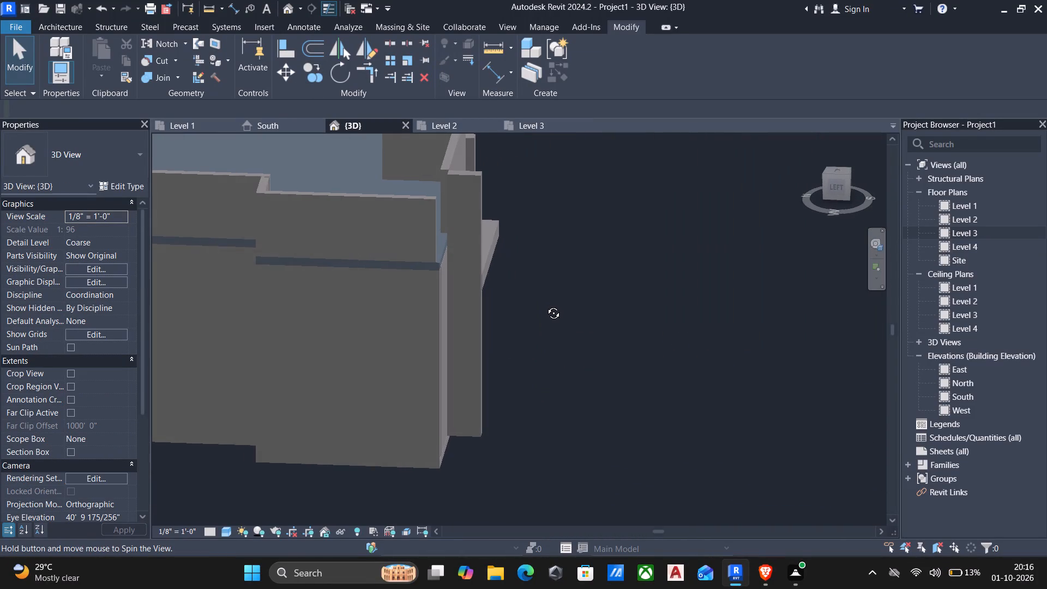
shift+middle_drag(545, 305, 322, 302)
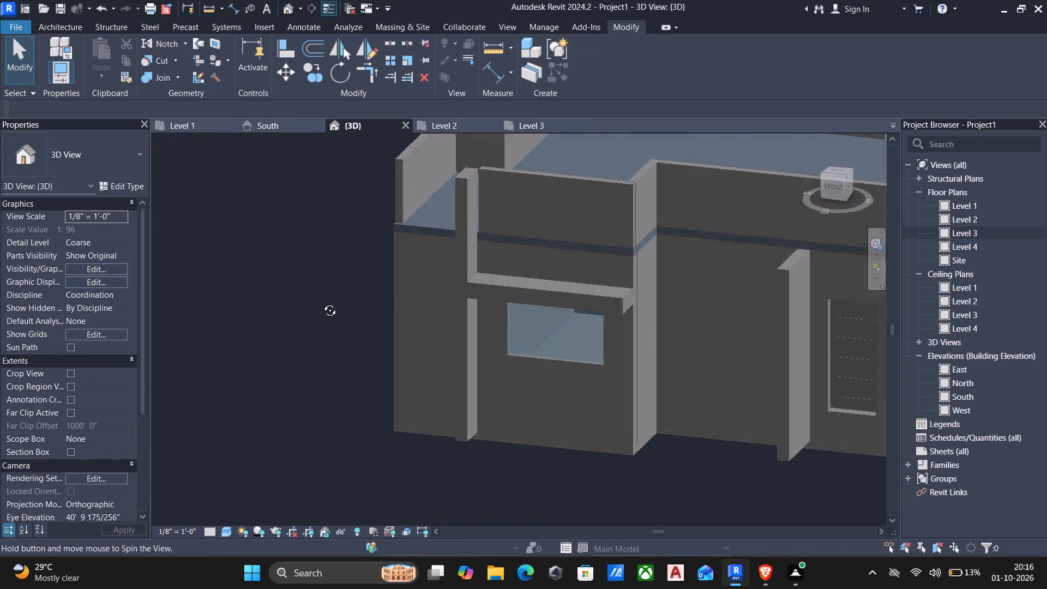
shift+middle_drag(322, 302, 583, 368)
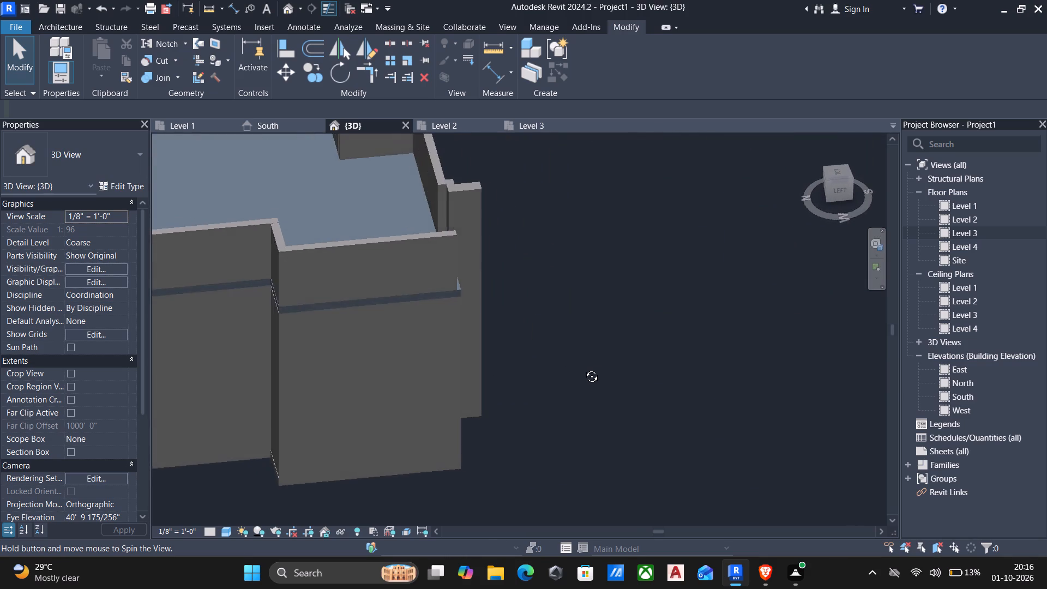
shift+middle_drag(583, 368, 525, 369)
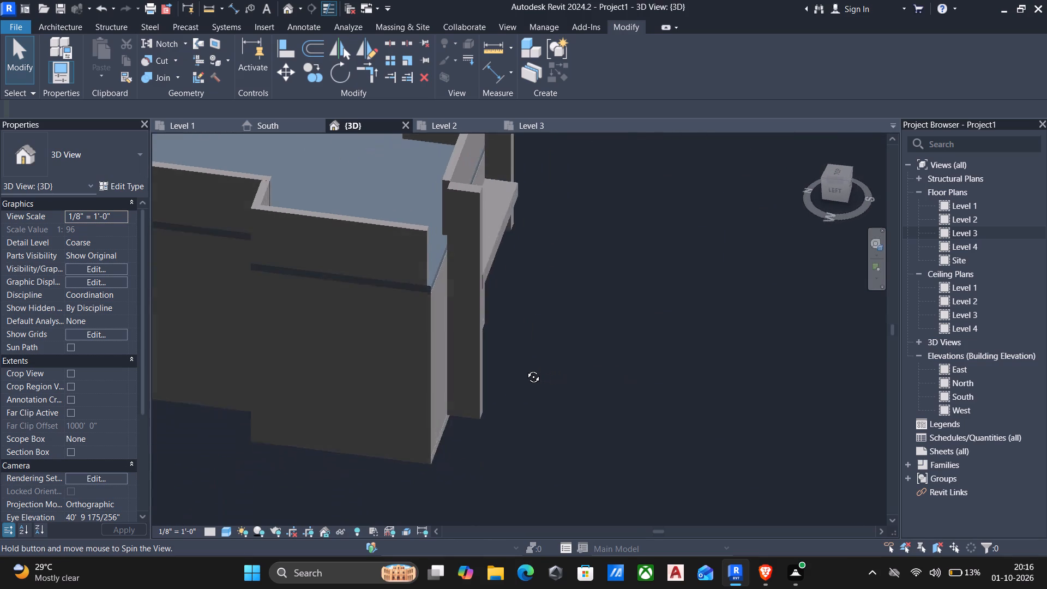
shift+middle_drag(525, 369, 514, 367)
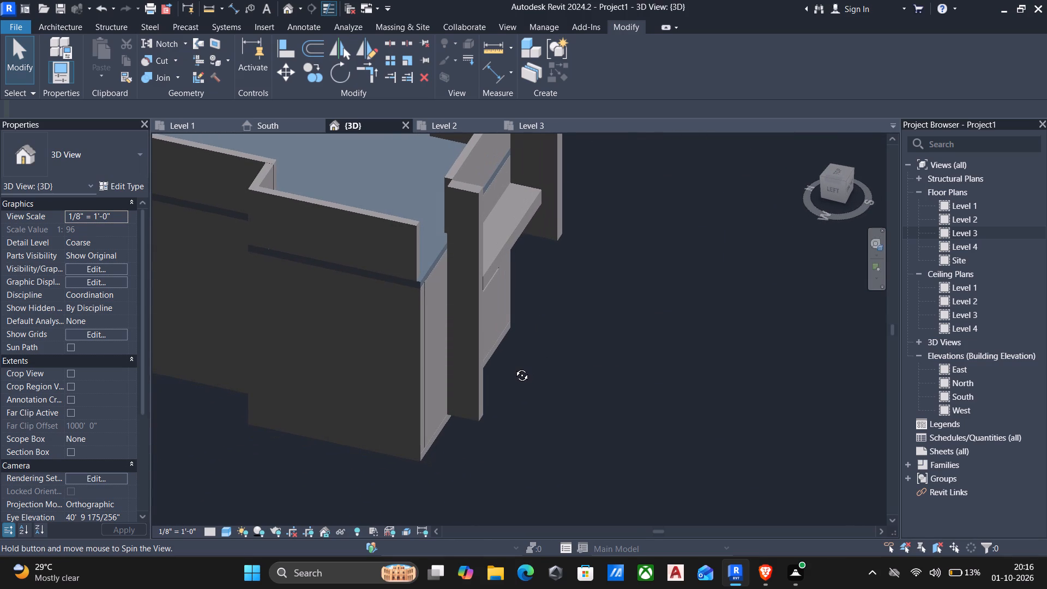
shift+middle_drag(514, 367, 513, 368)
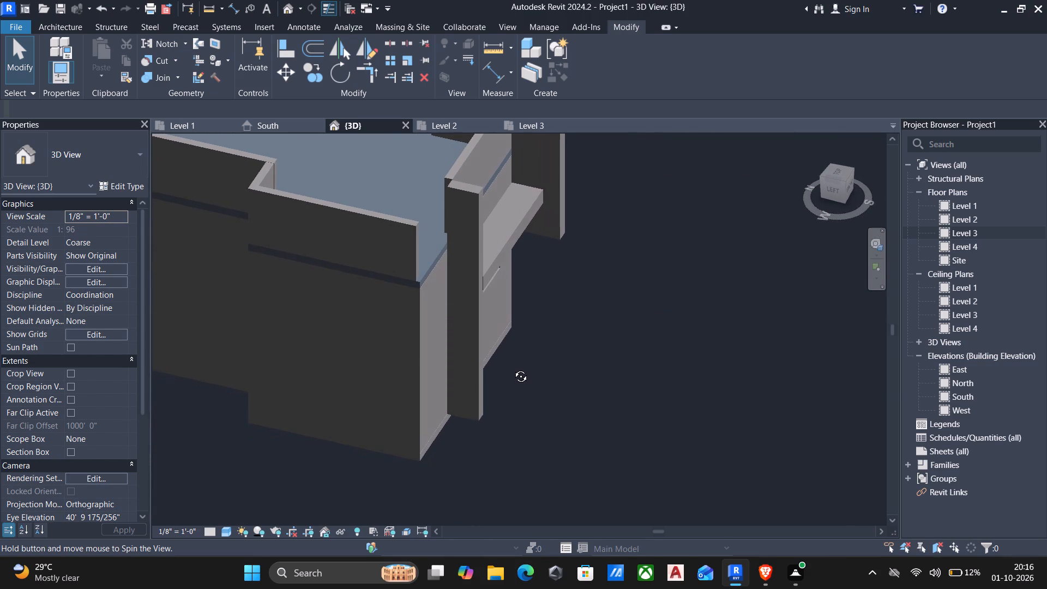
Align the cut end of the projecting room's front parapet with the vertical fin's west face in the 3D view.
shift+middle_drag(513, 368, 661, 390)
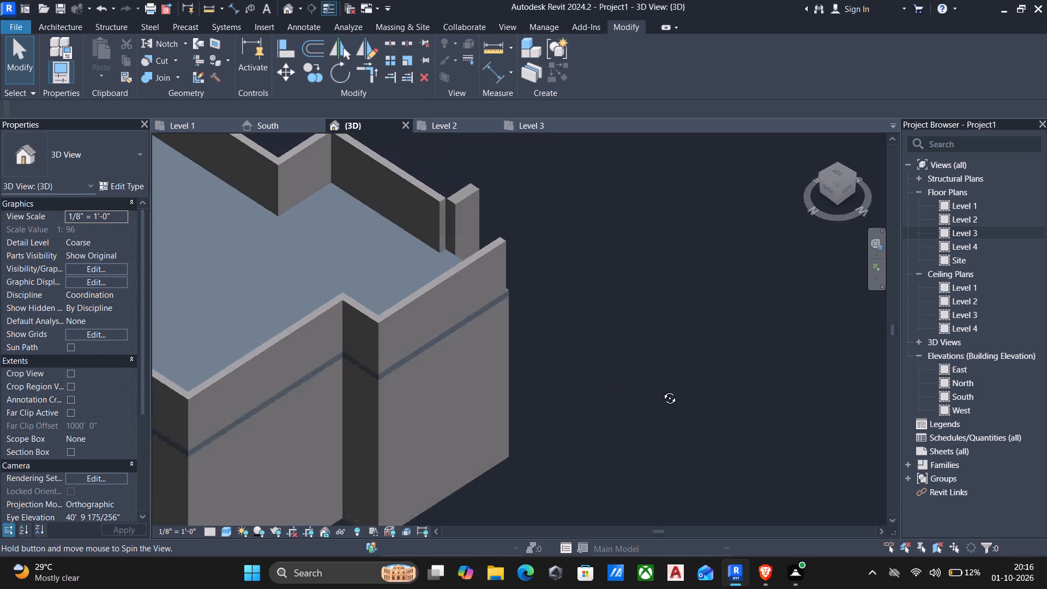
shift+middle_drag(661, 390, 702, 392)
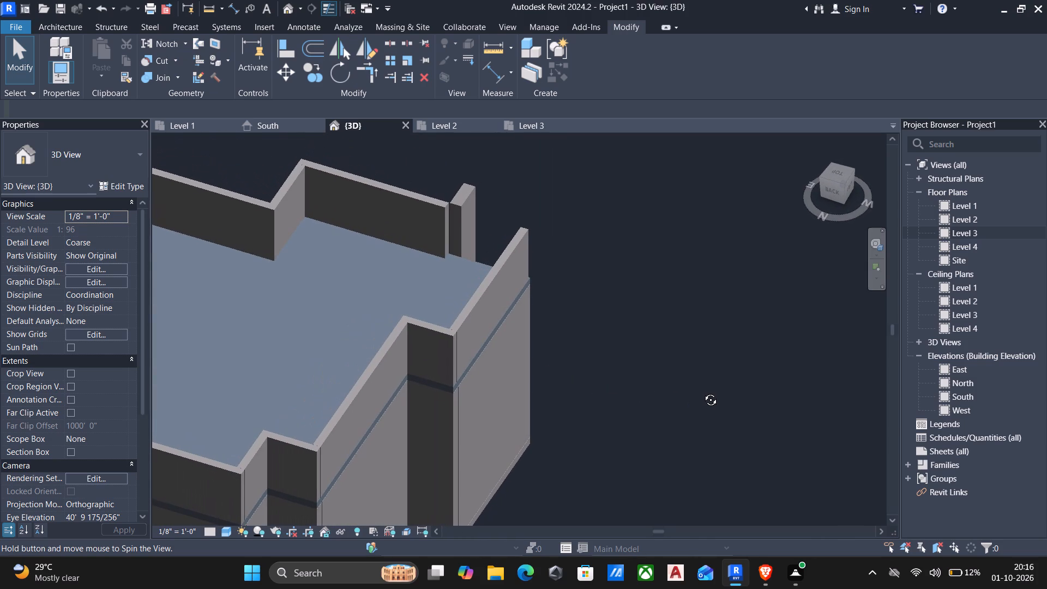
shift+middle_drag(702, 392, 703, 389)
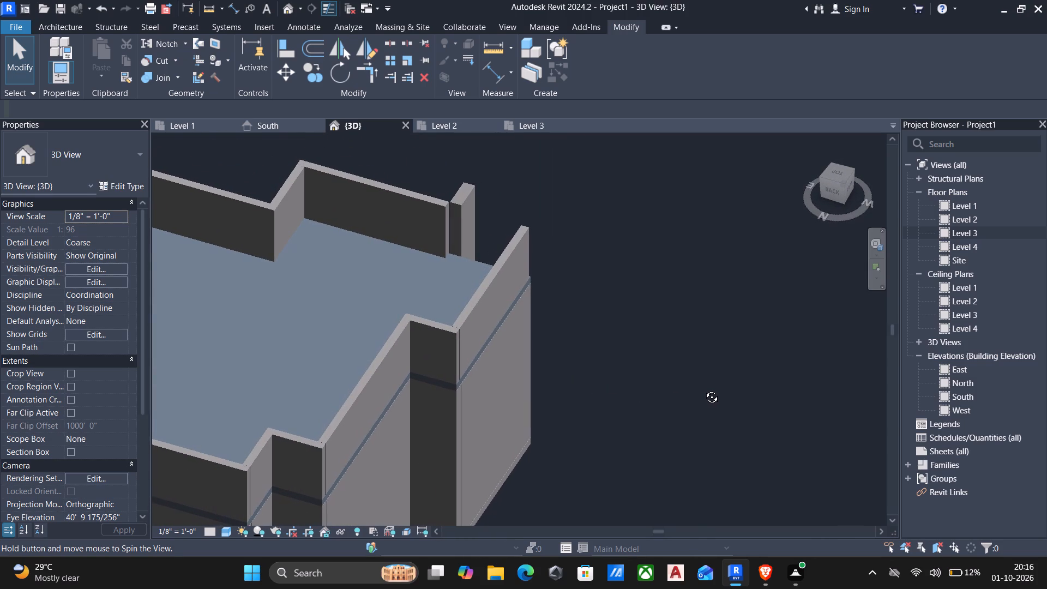
shift+middle_drag(703, 389, 725, 384)
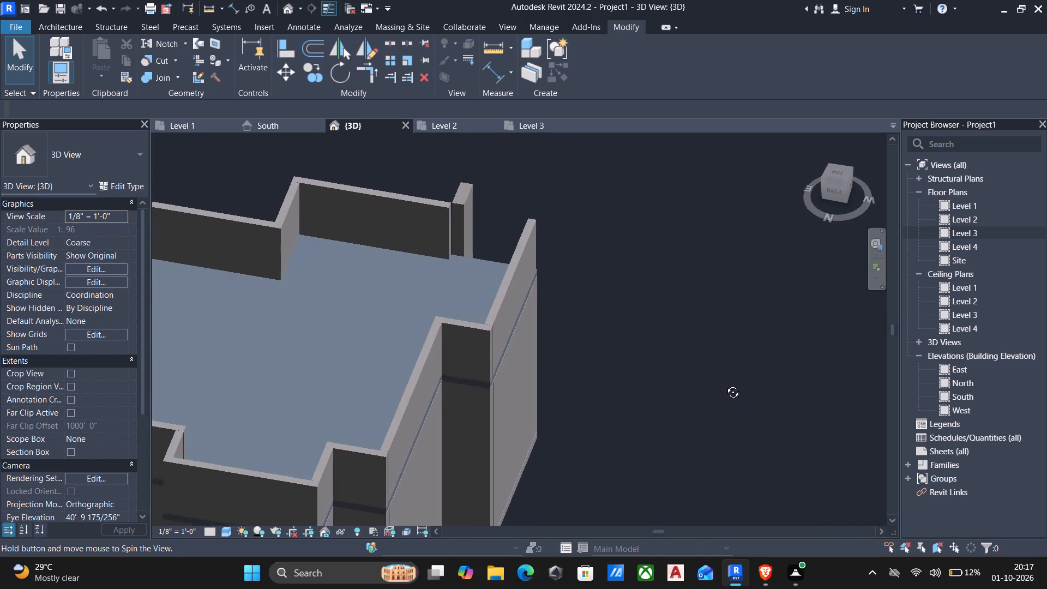
shift+middle_drag(725, 384, 723, 379)
scroll(442, 228, up, 4)
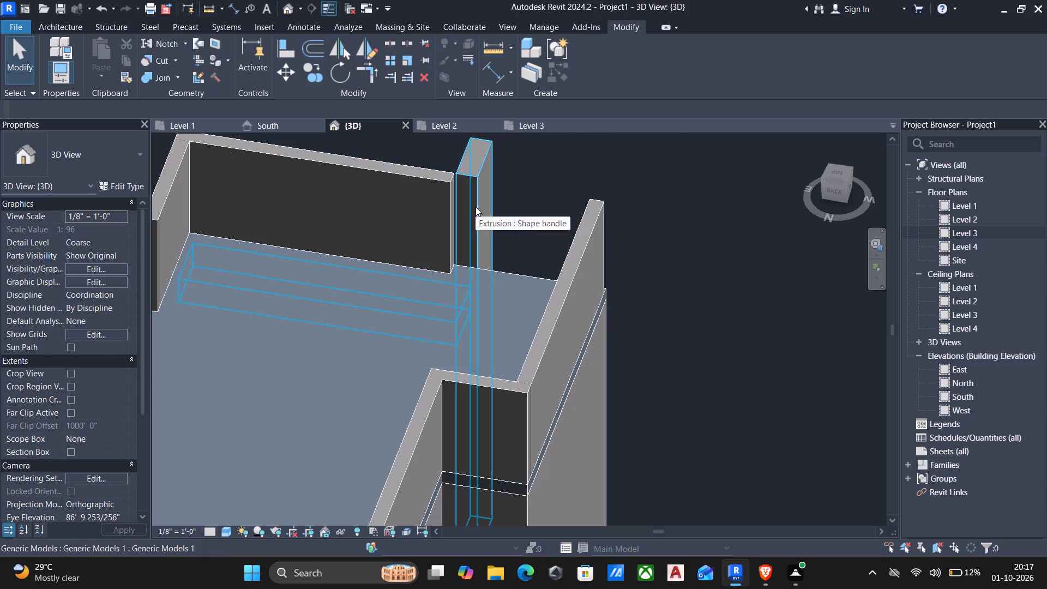
text(al)
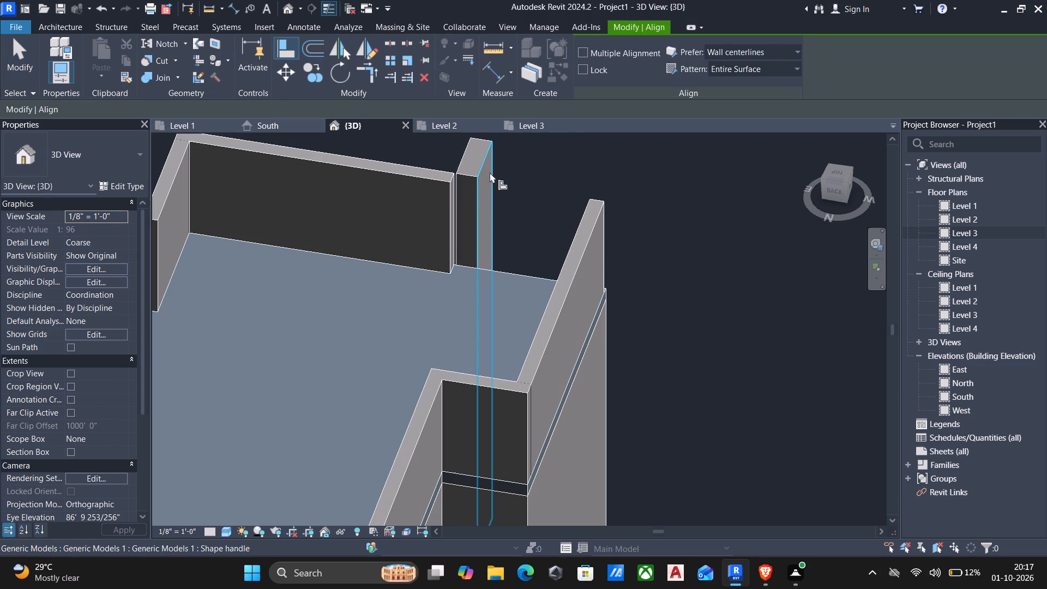
click(485, 168)
click(450, 178)
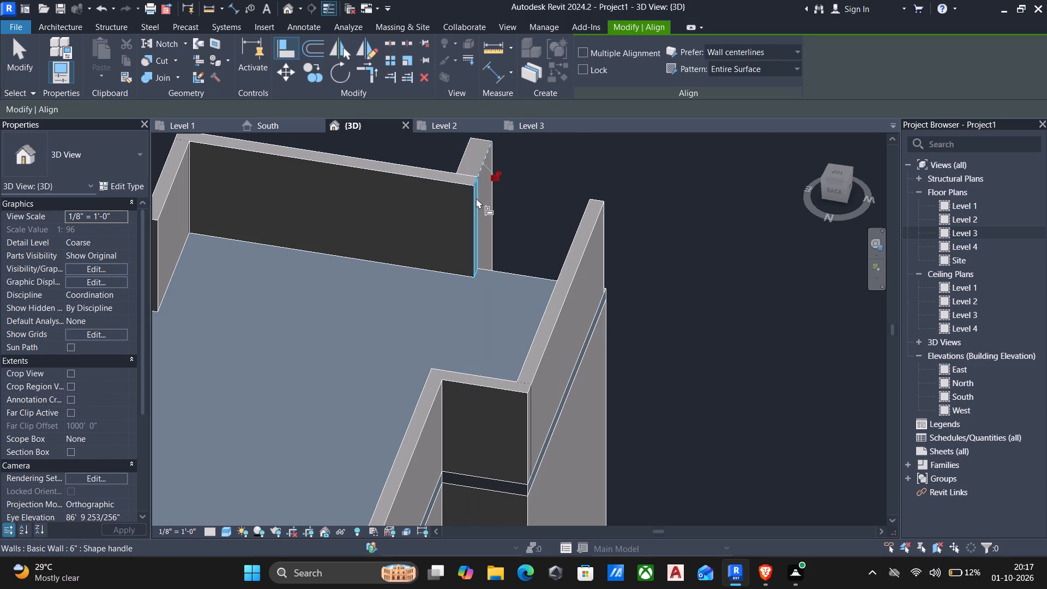
Examine the projecting room's aligned parapet end and the vertical fin from the front and above in the 3D view.
key(Escape)
scroll(500, 220, down, 2)
shift+middle_drag(515, 232, 274, 253)
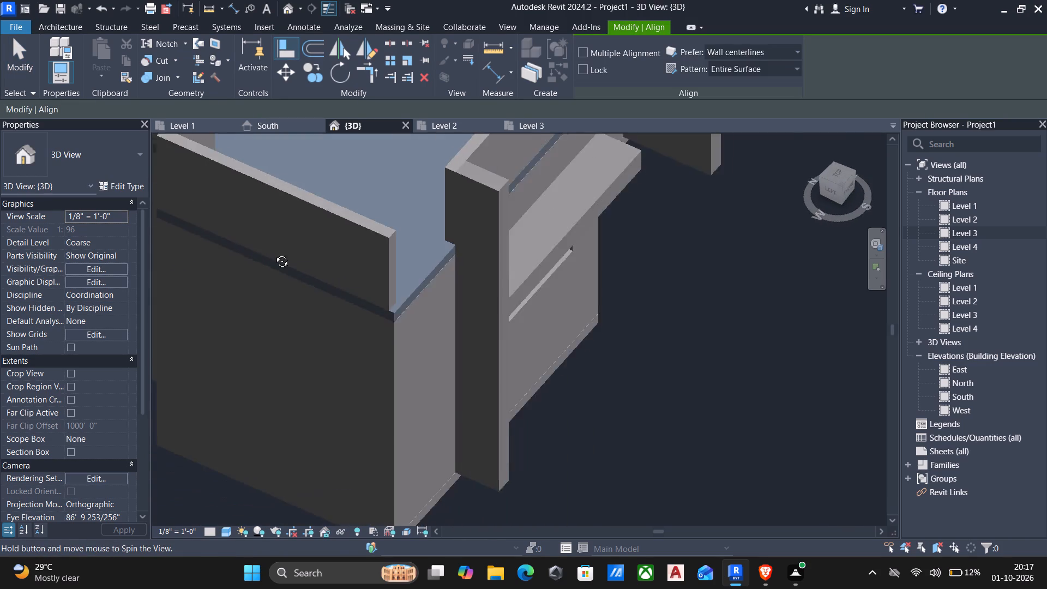
shift+middle_drag(274, 253, 252, 236)
shift+middle_drag(378, 244, 311, 196)
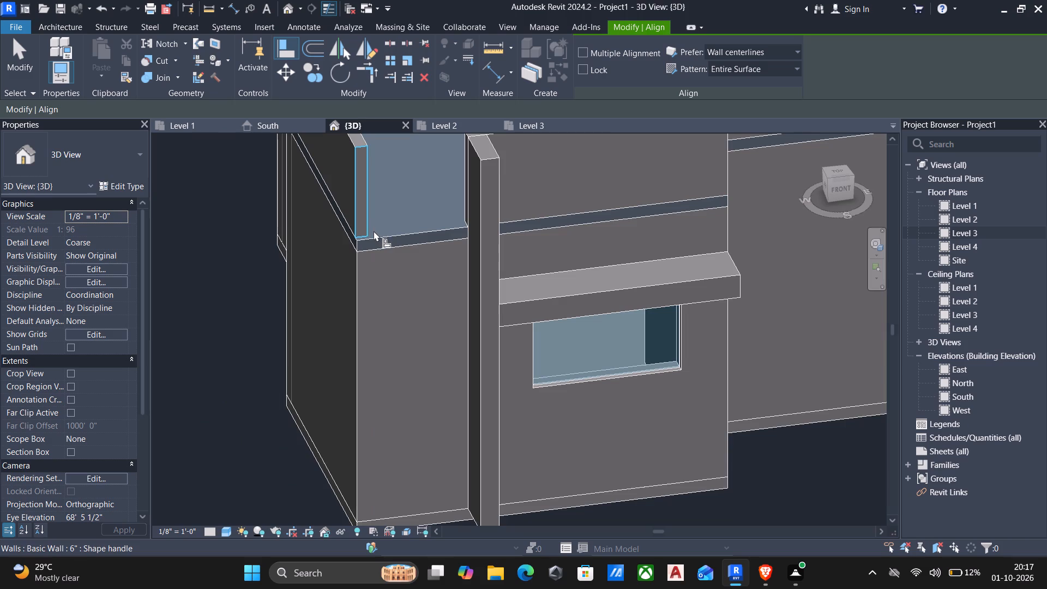
middle_drag(377, 236, 380, 320)
scroll(380, 321, up, 1)
shift+middle_drag(381, 320, 377, 322)
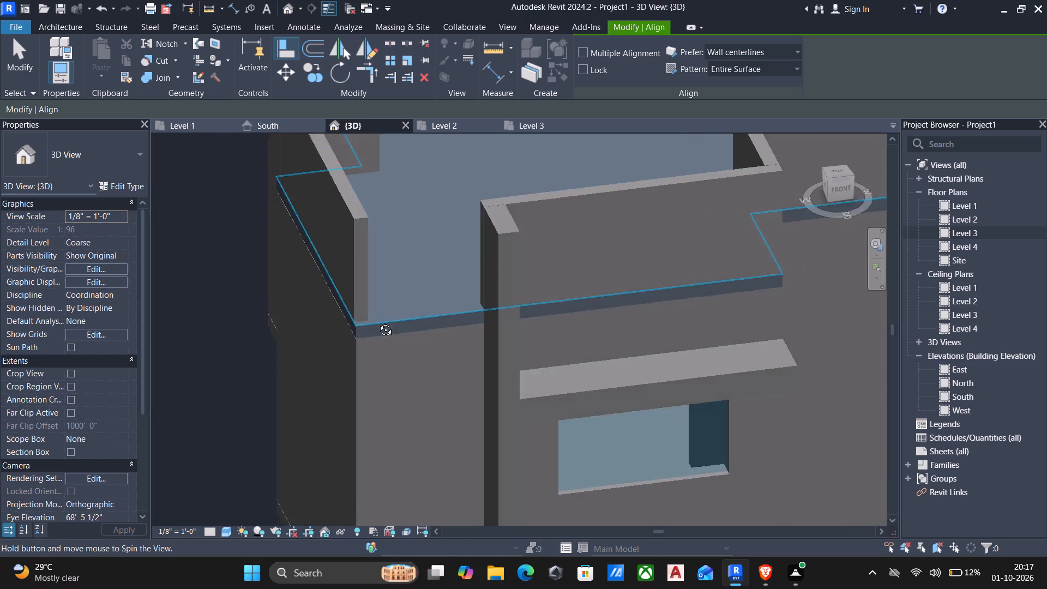
shift+middle_drag(377, 322, 351, 306)
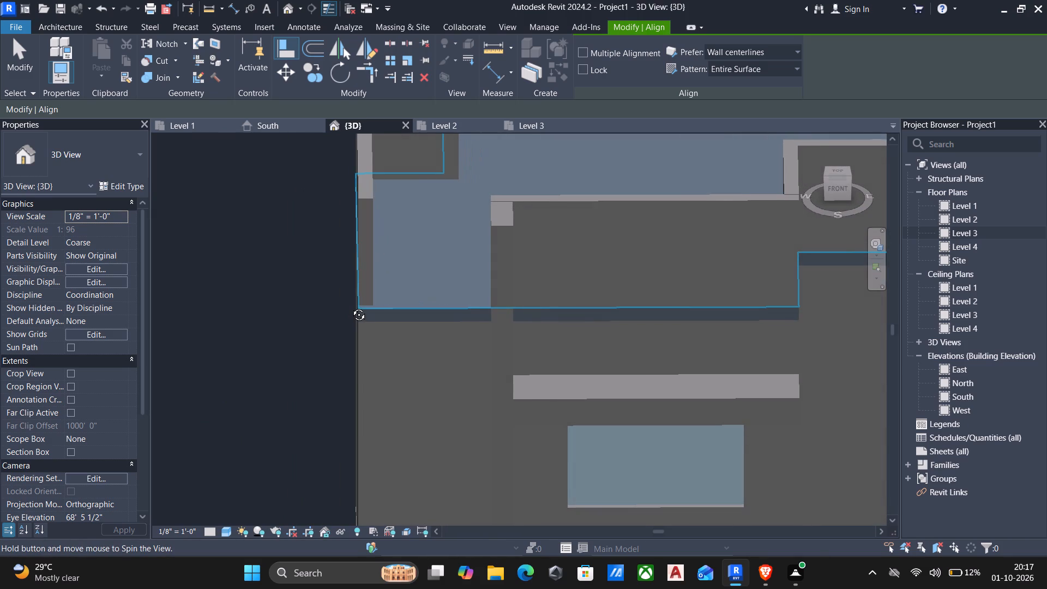
shift+middle_drag(351, 306, 351, 302)
scroll(374, 238, down, 2)
middle_drag(376, 248, 417, 247)
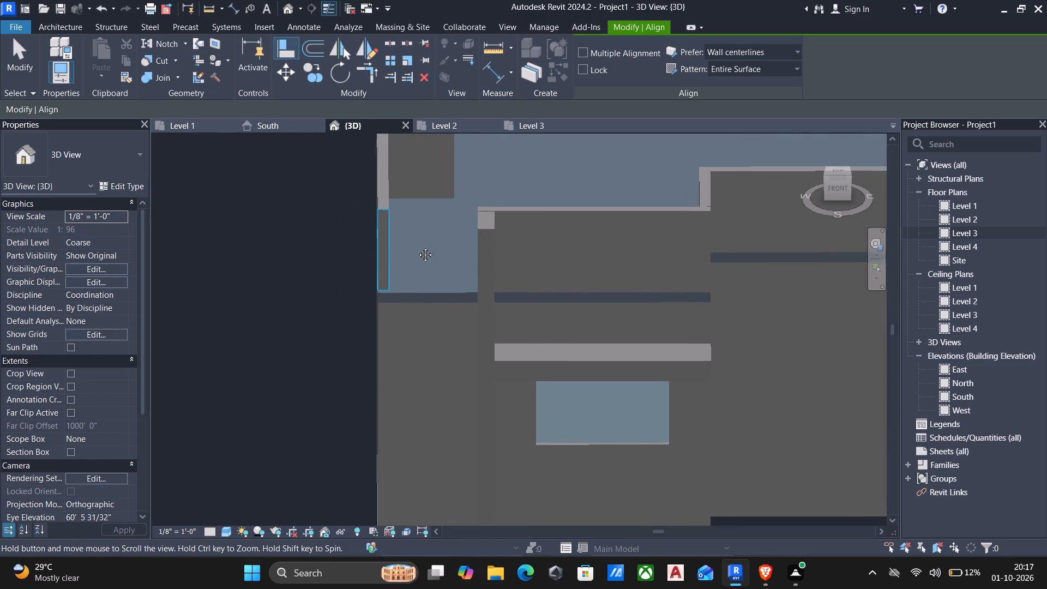
middle_drag(417, 247, 462, 243)
scroll(460, 234, down, 3)
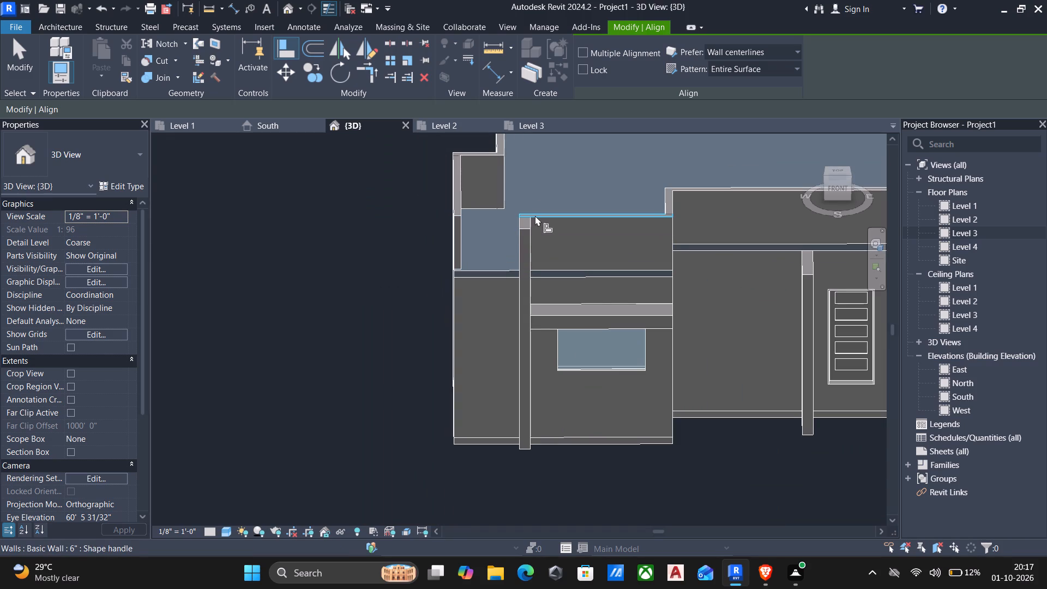
key(Escape)
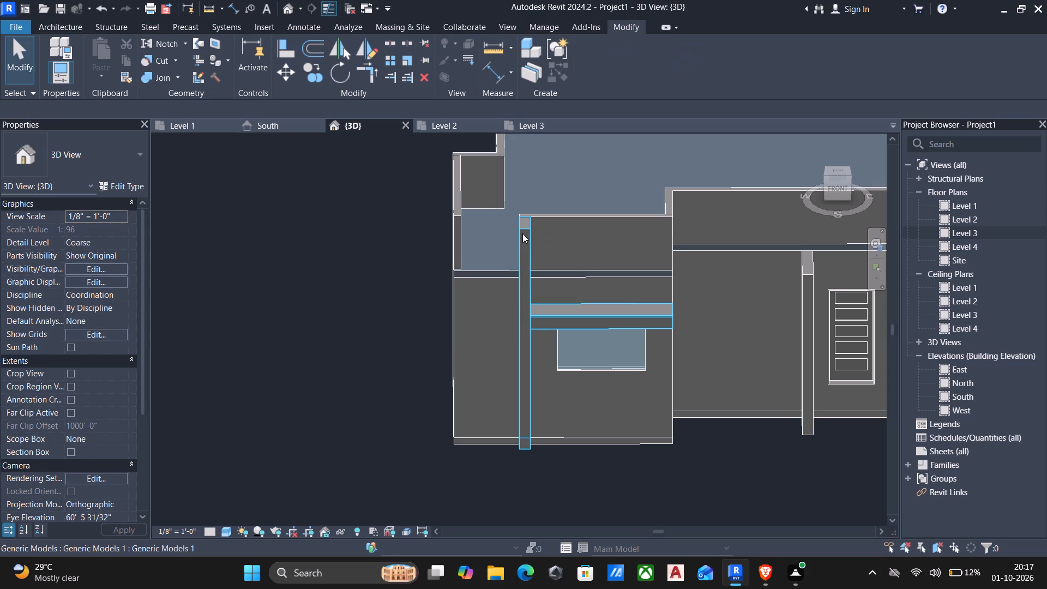
Lower the top of the projecting room's vertical fin to slightly below the top of the adjoining front parapet.
click(521, 229)
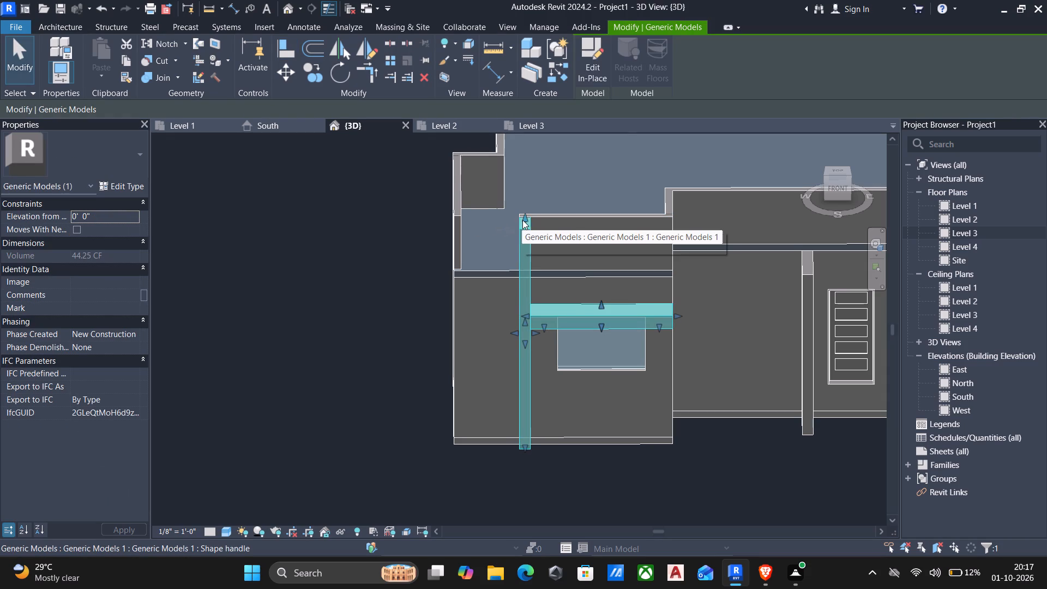
drag(524, 218, 524, 229)
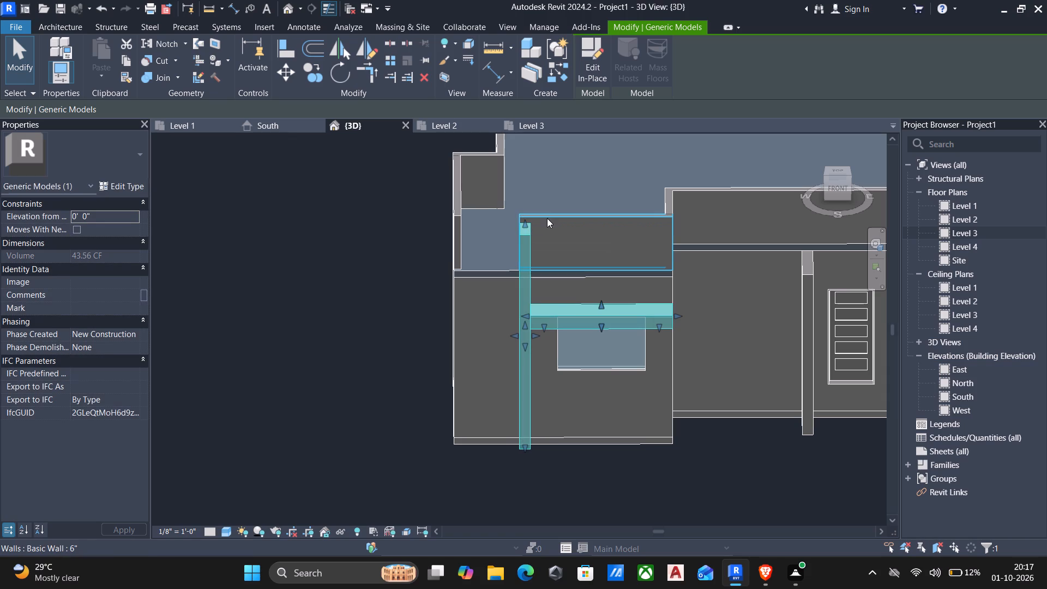
shift+middle_drag(547, 223, 483, 198)
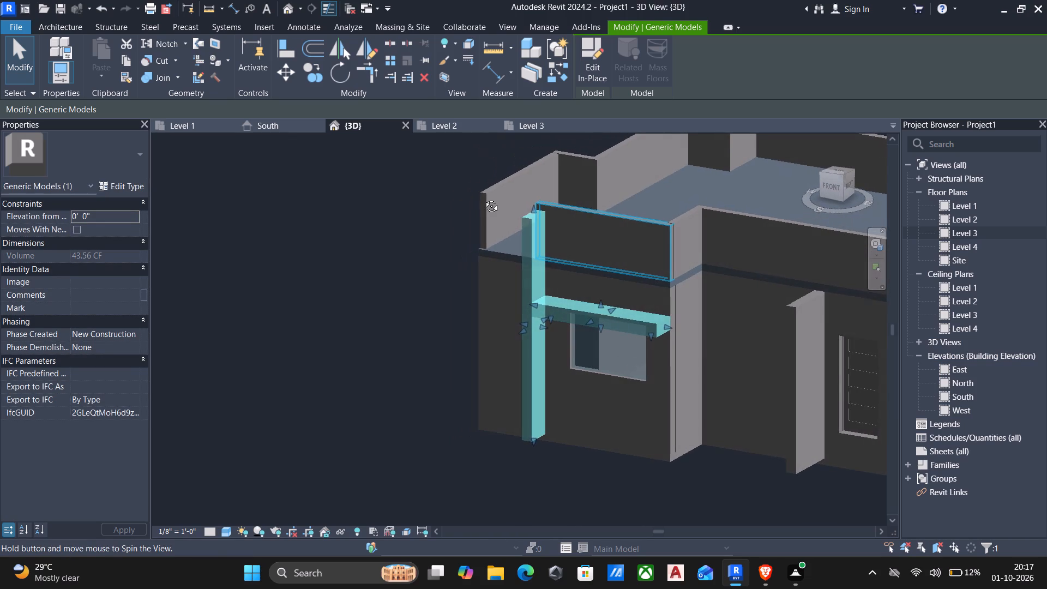
shift+middle_drag(483, 198, 483, 197)
key(Escape)
Open the fin's in-place model for editing and start a new extrusion using the fin's top face as its work plane.
scroll(502, 220, up, 4)
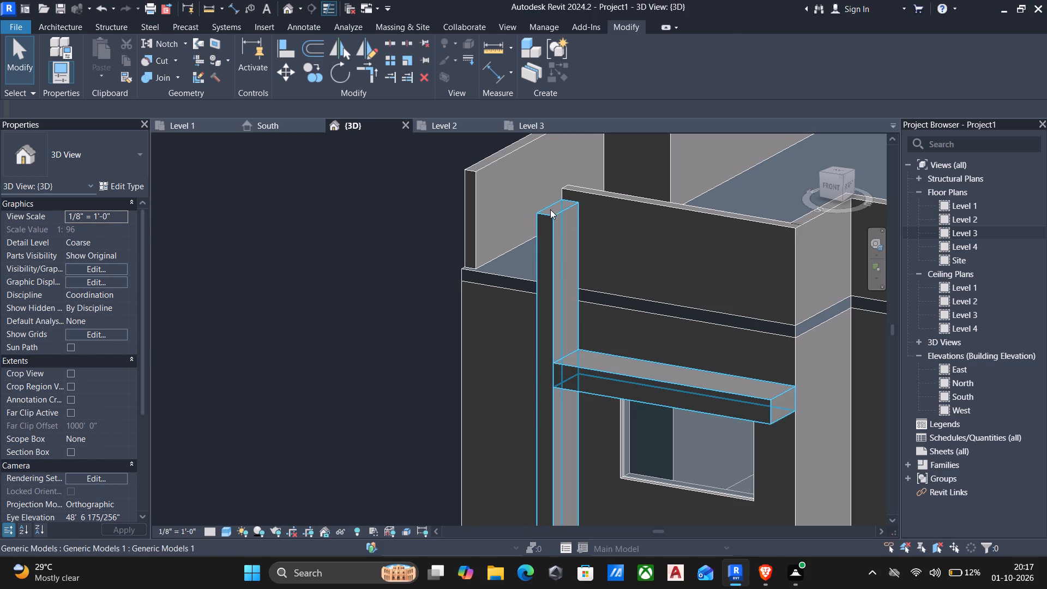
click(550, 209)
click(584, 64)
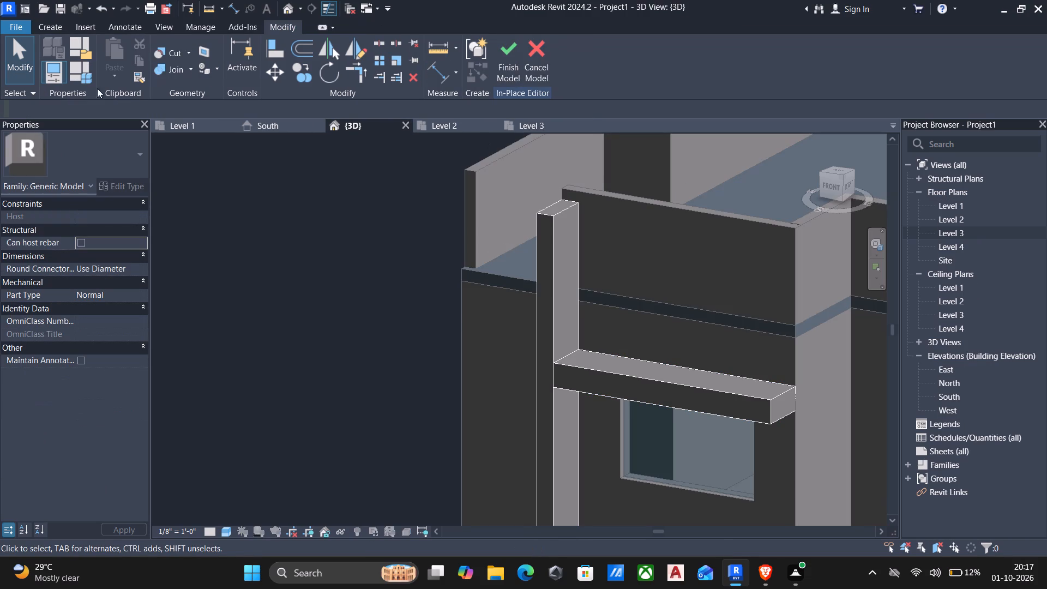
click(39, 27)
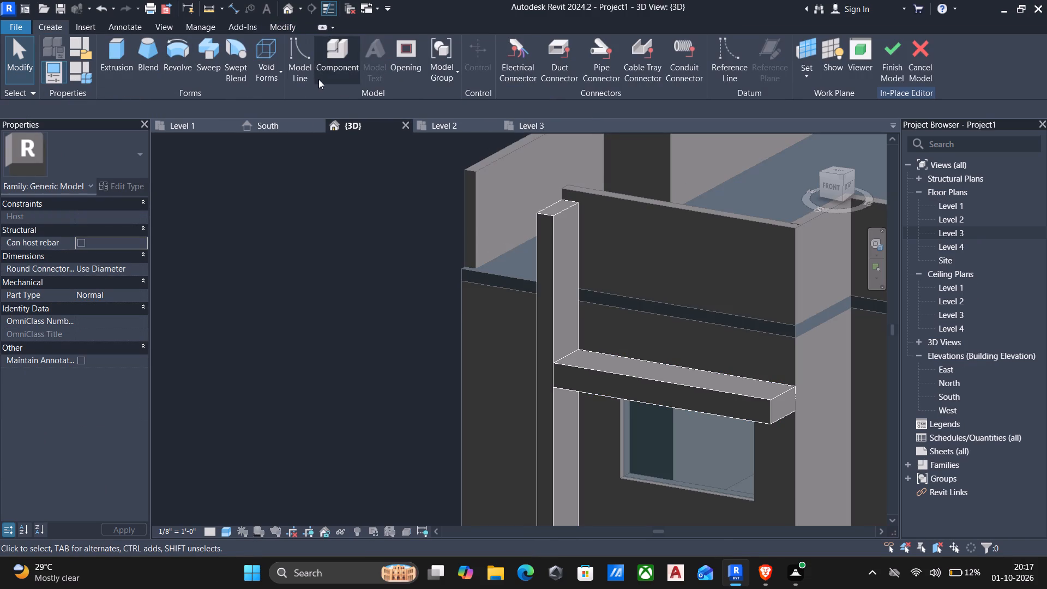
click(118, 47)
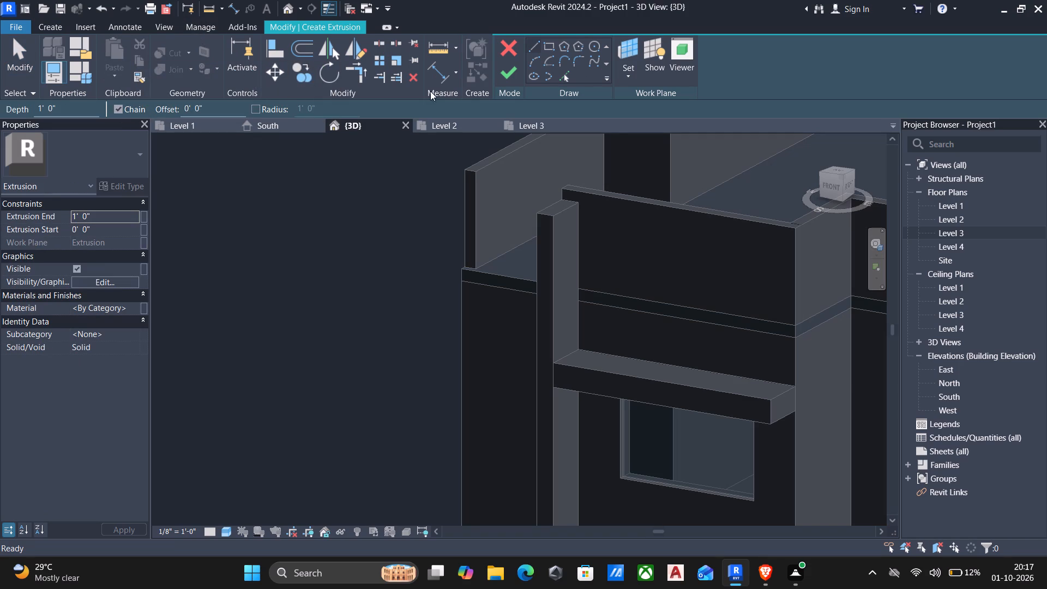
click(633, 80)
click(628, 121)
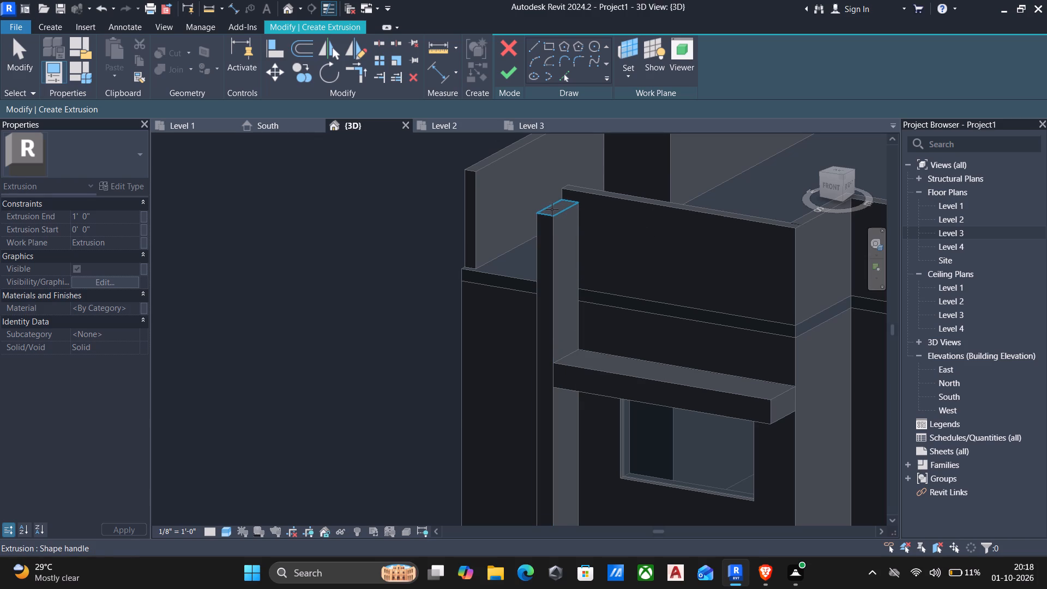
click(552, 209)
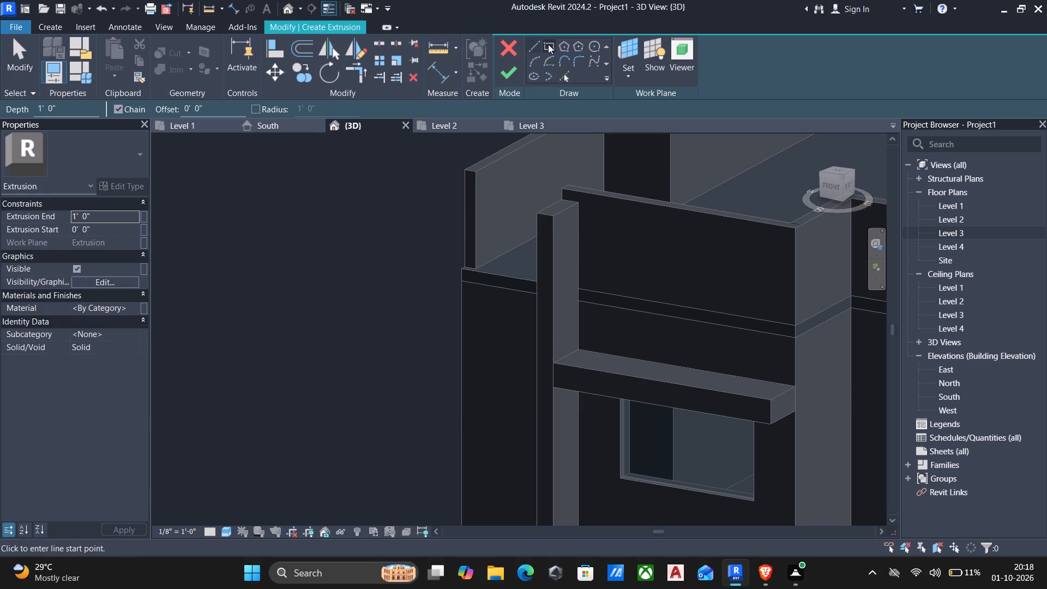
Sketch a 0' 9" by 2' 0" rectangle over the fin's top face and finish it as a 1' 0" deep extrusion.
click(548, 44)
scroll(559, 204, up, 4)
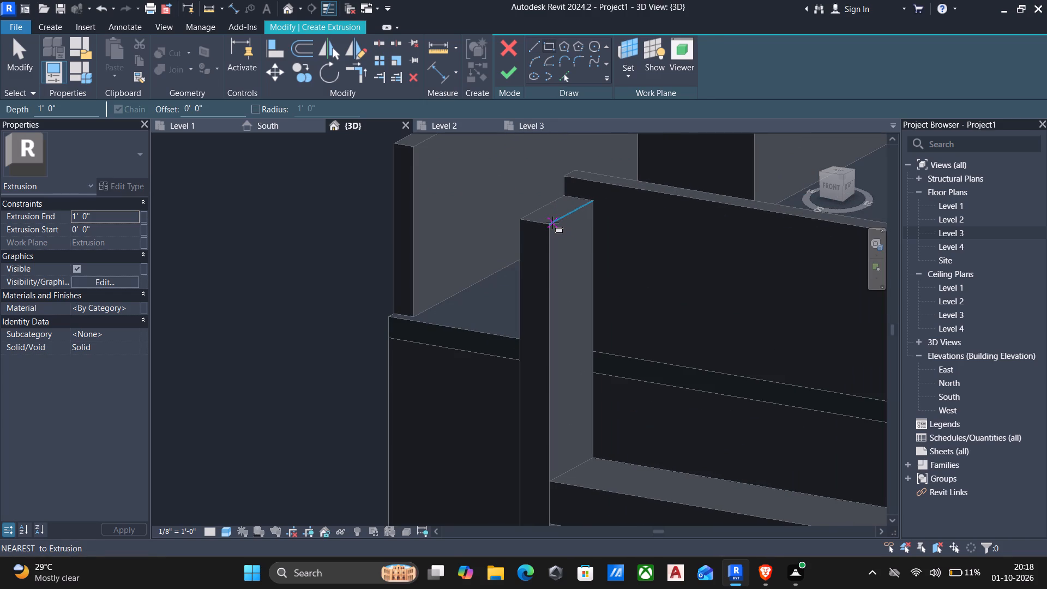
click(549, 224)
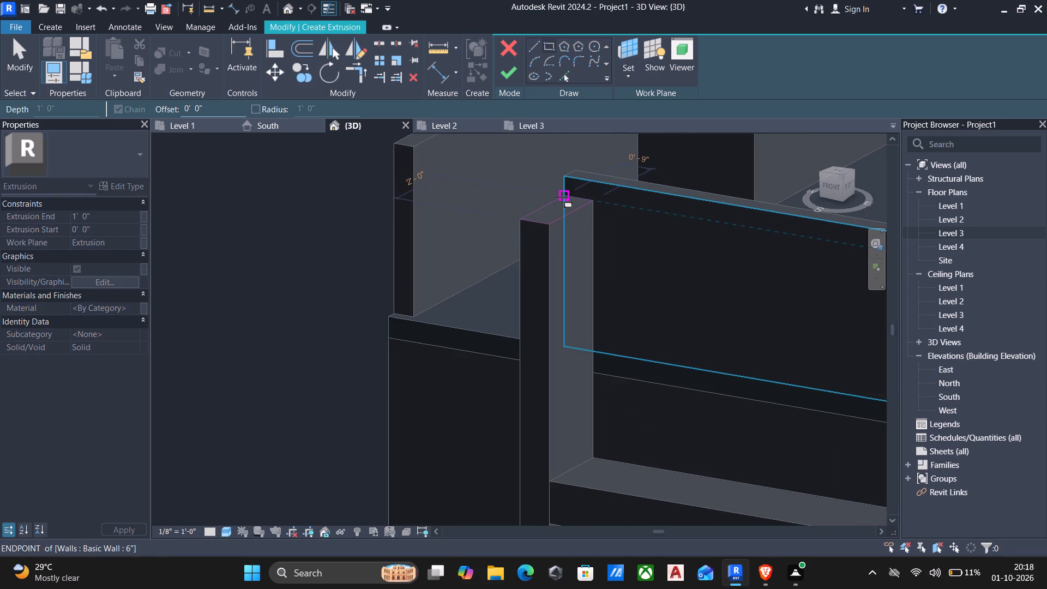
click(562, 197)
key(Escape)
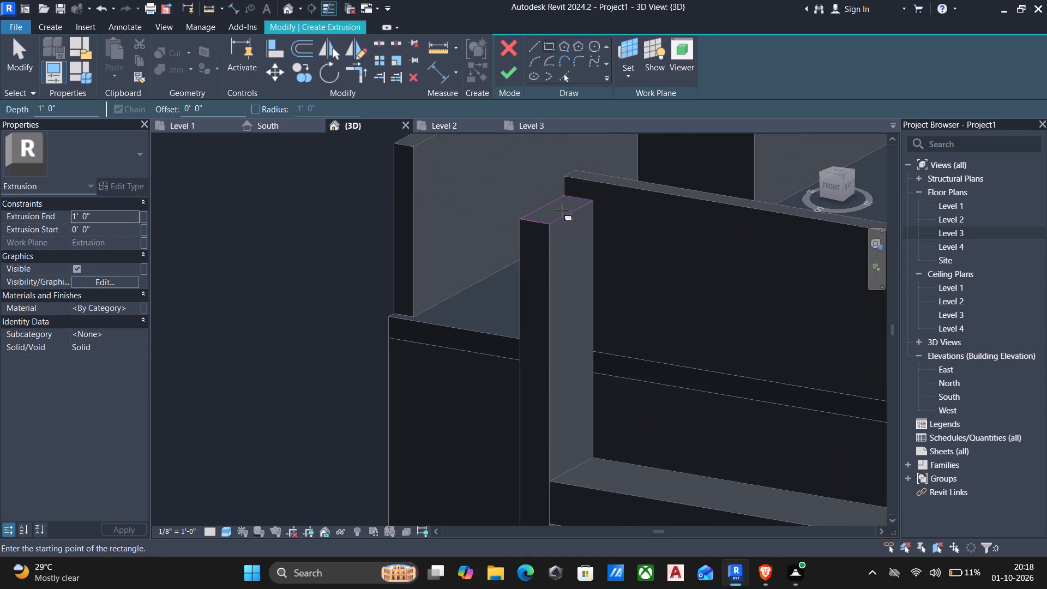
scroll(556, 219, down, 3)
shift+middle_drag(543, 261, 573, 260)
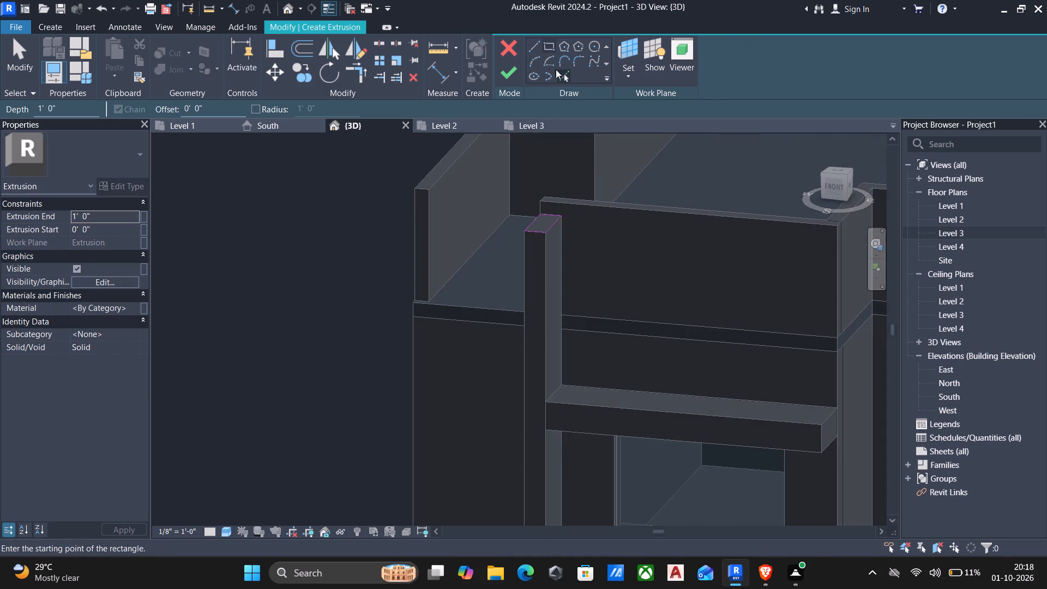
click(502, 77)
scroll(500, 169, up, 3)
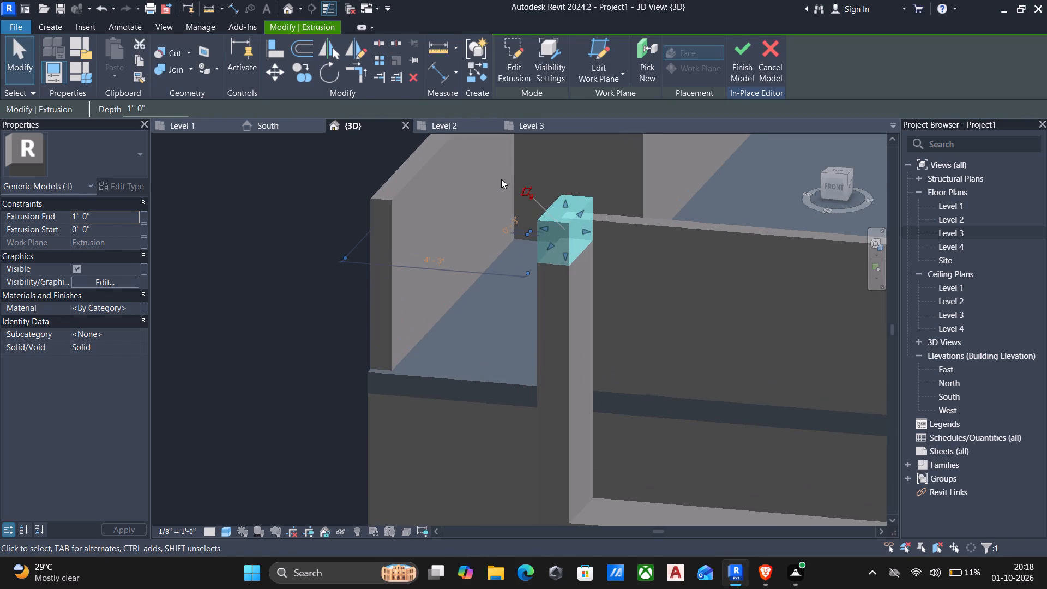
key(Escape)
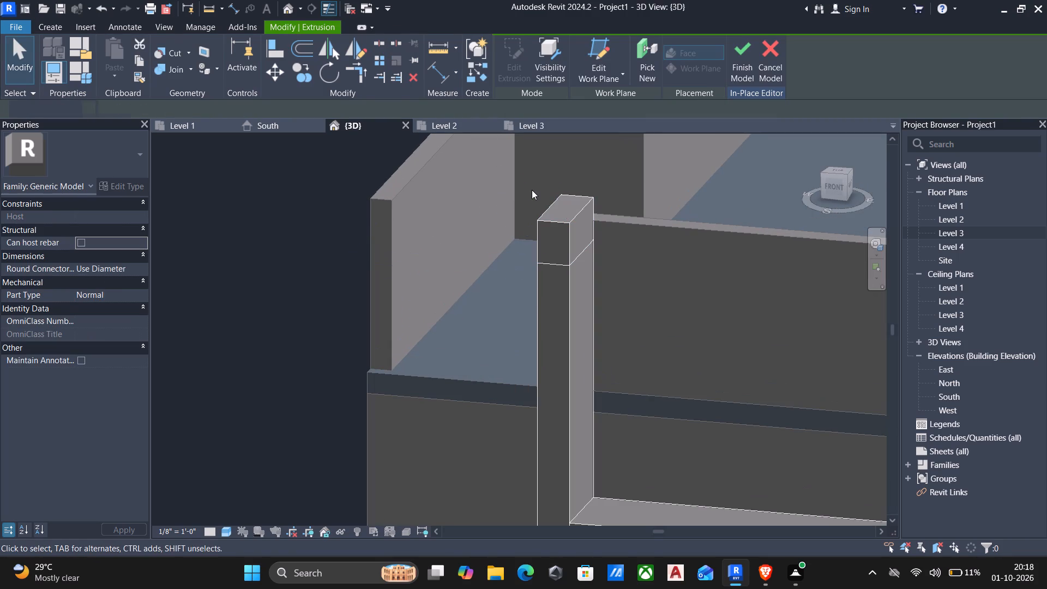
Align the top face of the new block on the fin with the top of the front parapet.
text(al)
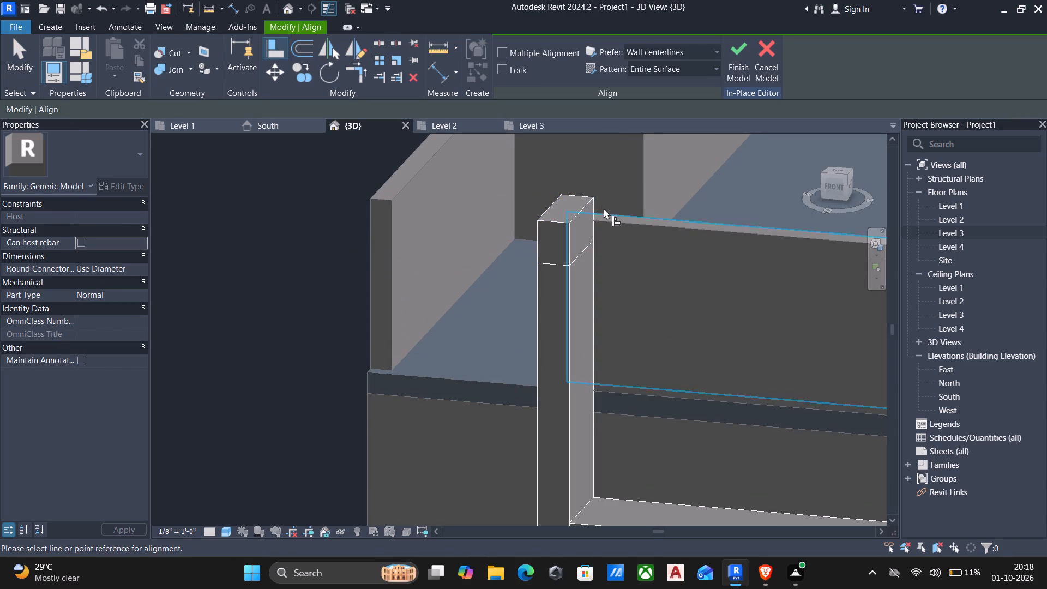
click(616, 221)
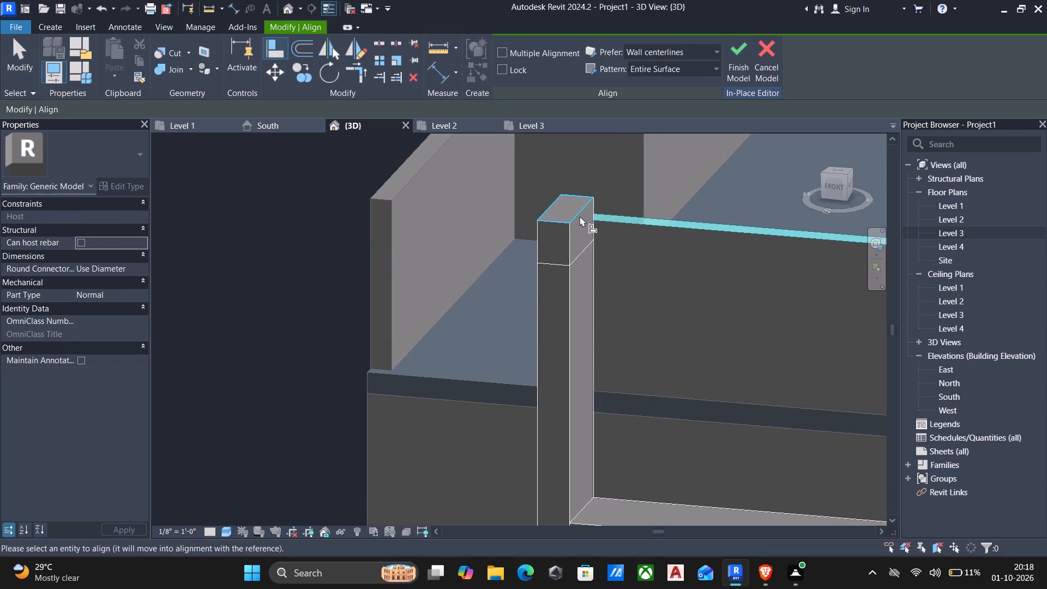
click(574, 214)
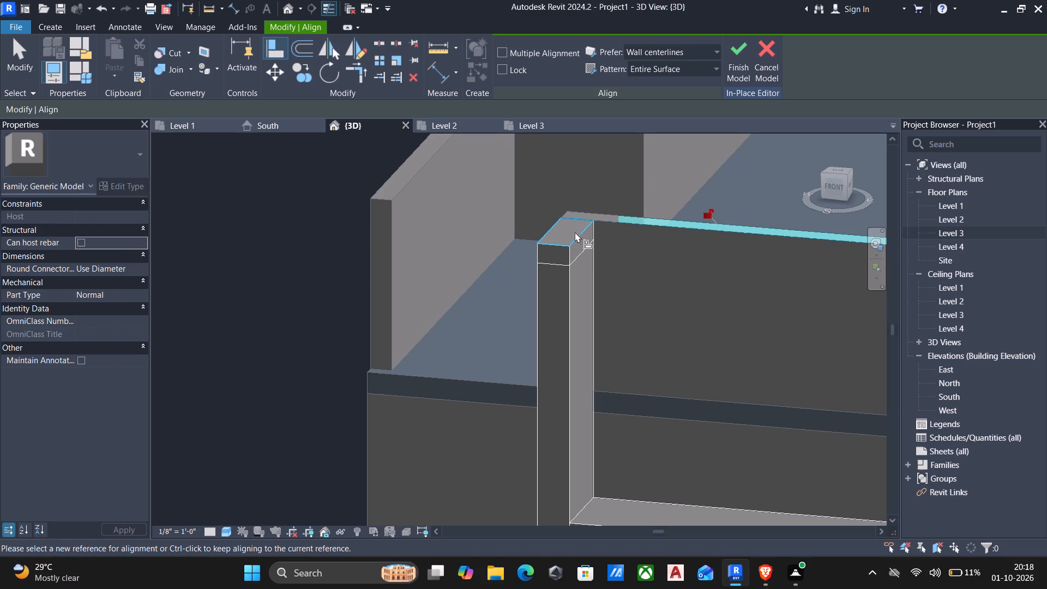
key(Escape)
Stretch the west face of the block on top of the fin westward, well past the house's west wall.
shift+middle_drag(547, 266, 554, 270)
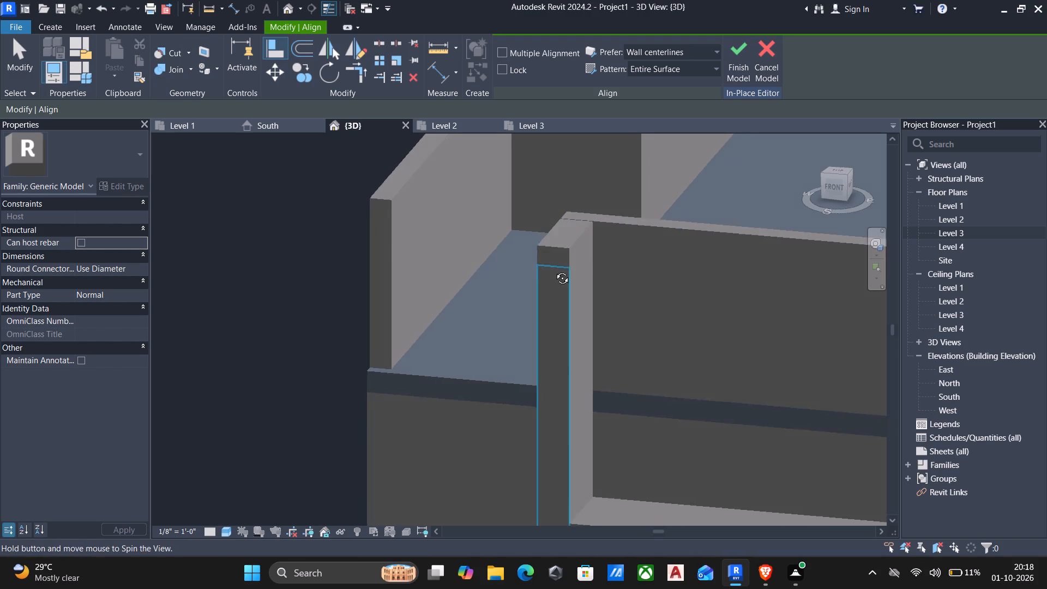
shift+middle_drag(554, 270, 561, 262)
scroll(561, 259, down, 3)
shift+middle_drag(561, 291, 583, 285)
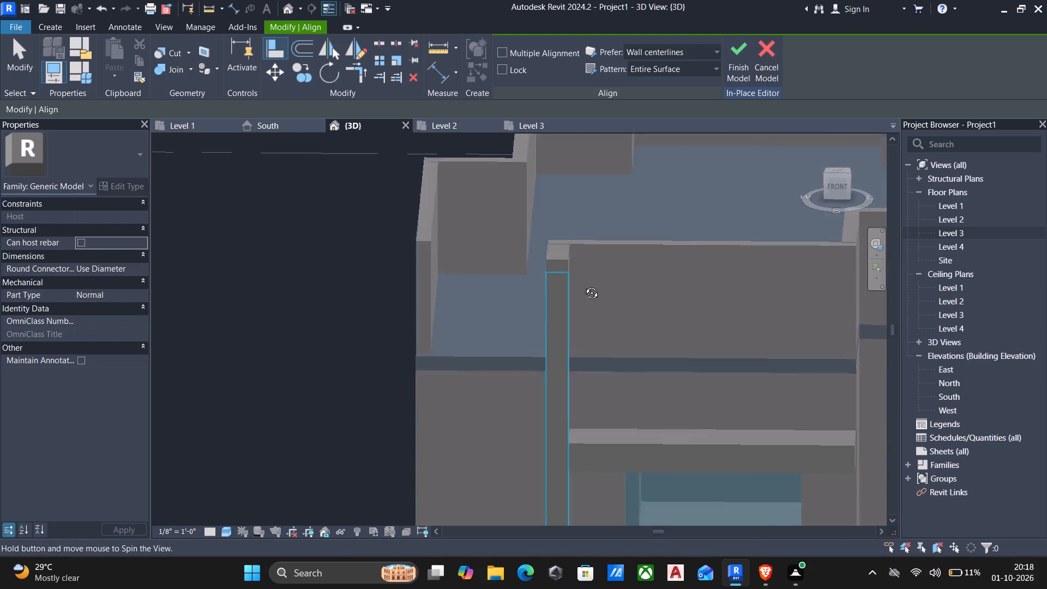
shift+middle_drag(583, 285, 595, 281)
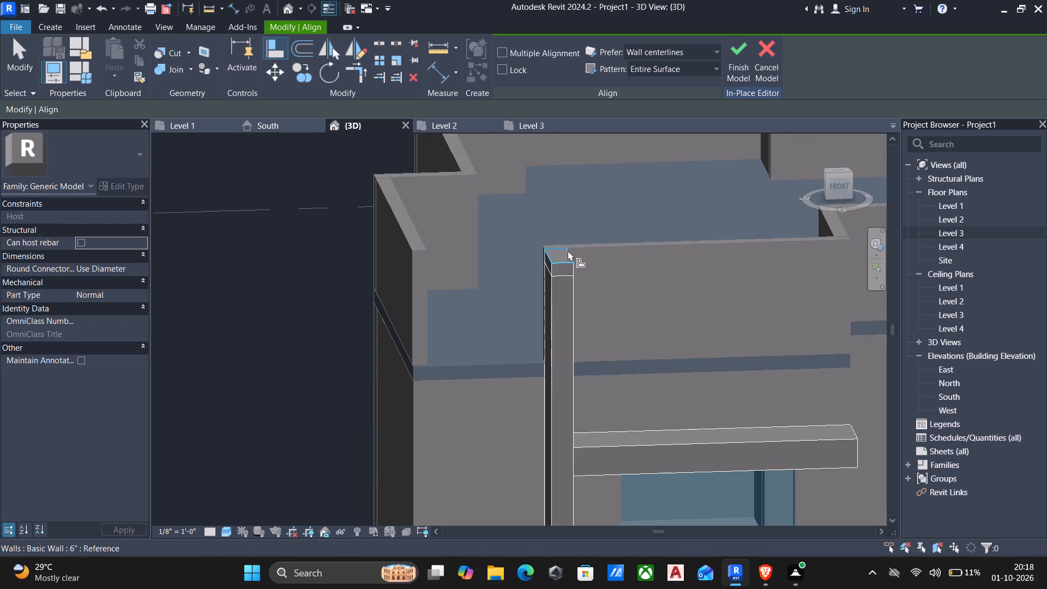
key(Escape)
click(563, 264)
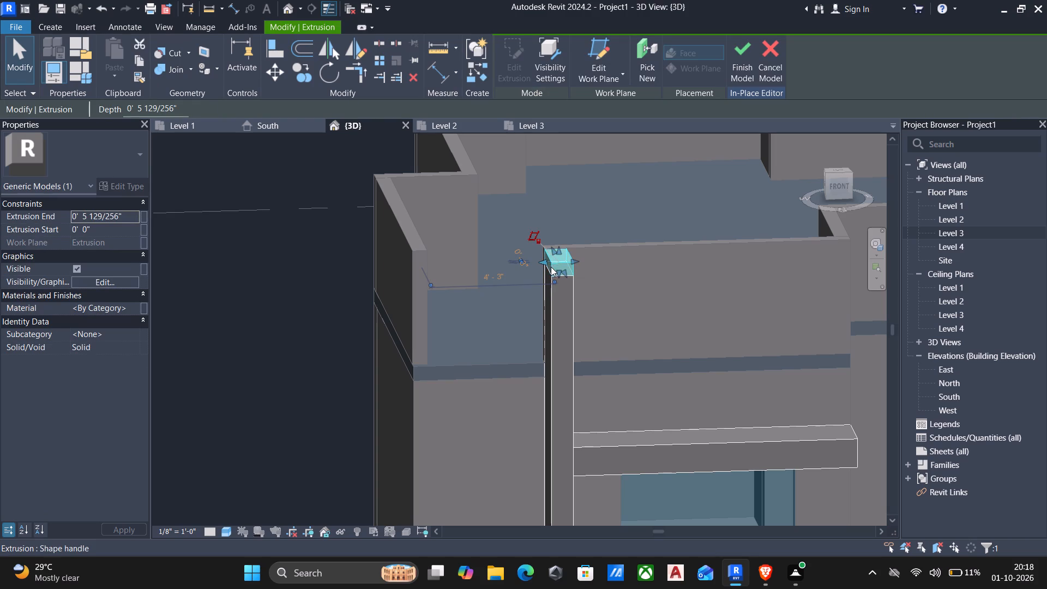
drag(541, 262, 330, 274)
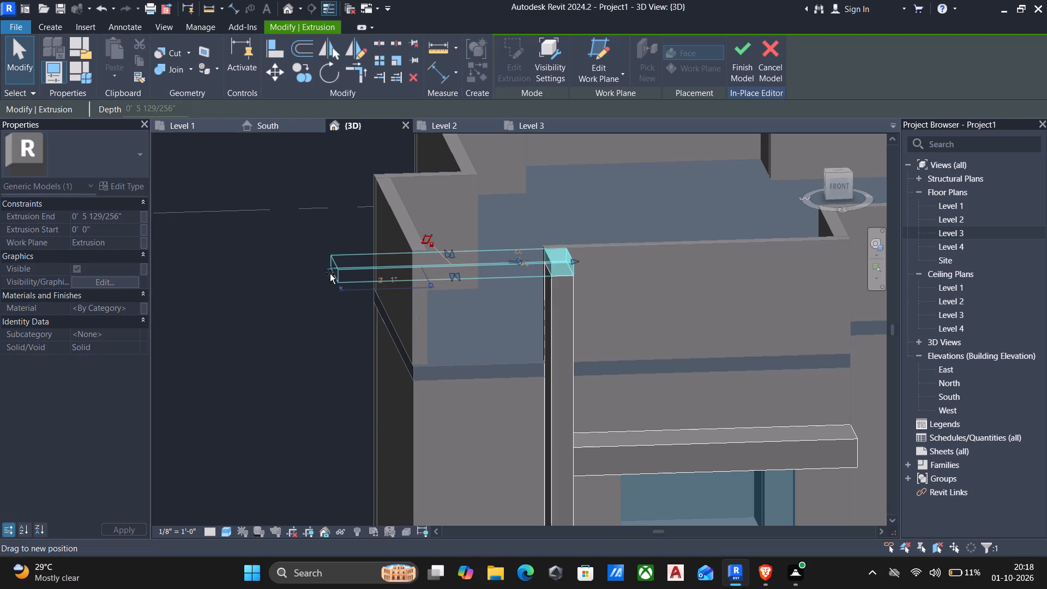
drag(330, 274, 238, 272)
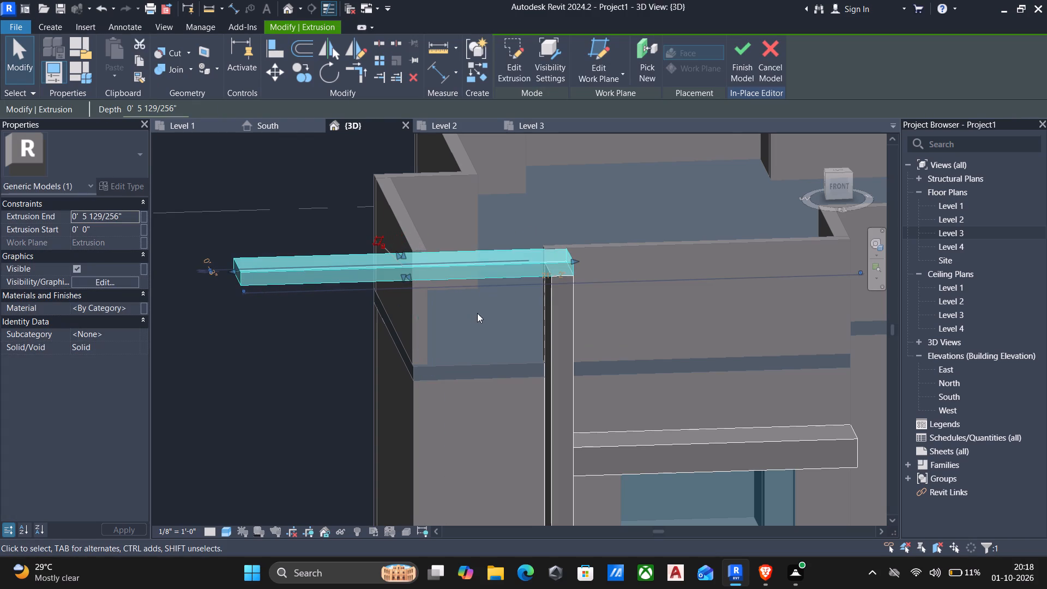
Nudge the stretched horizontal slab three increments north towards the parapet, and extend its south face back out towards the fin's front.
scroll(478, 325, down, 2)
shift+middle_drag(477, 342, 695, 400)
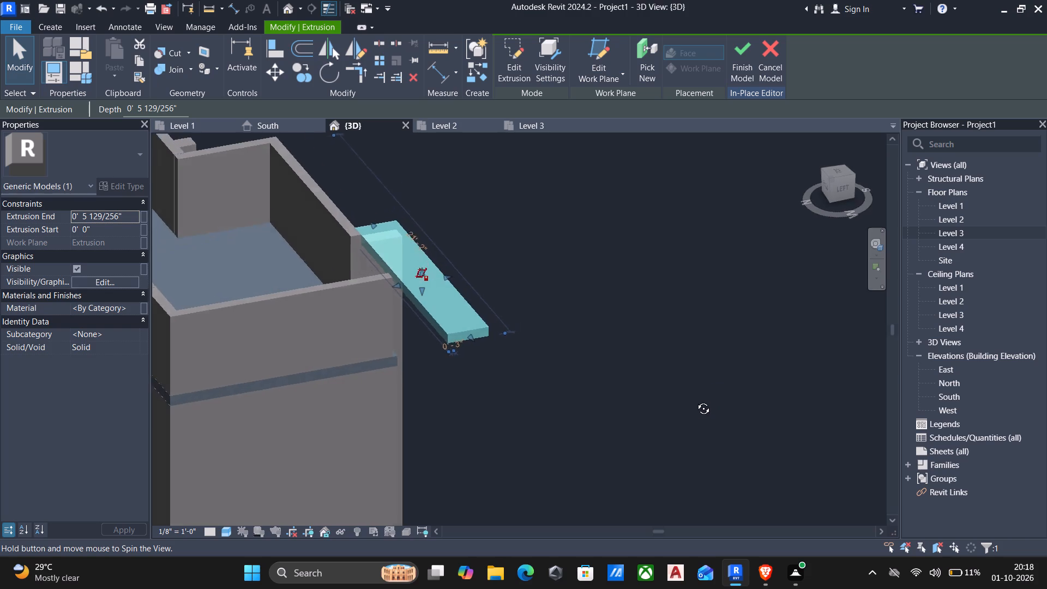
shift+middle_drag(695, 400, 661, 419)
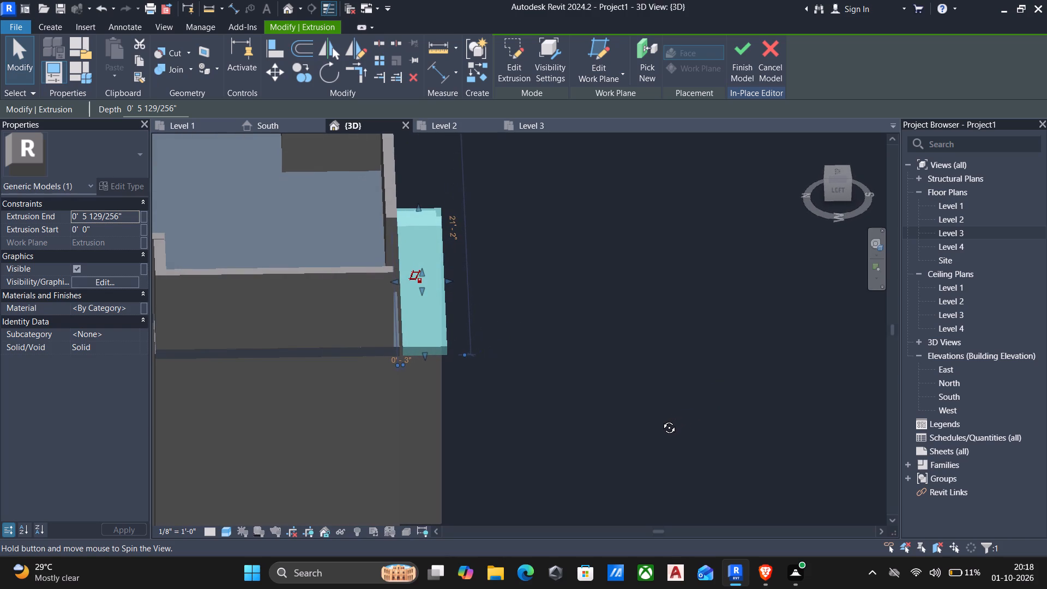
shift+middle_drag(661, 419, 660, 419)
shift+middle_drag(660, 419, 660, 417)
key(Left)
key(Left)
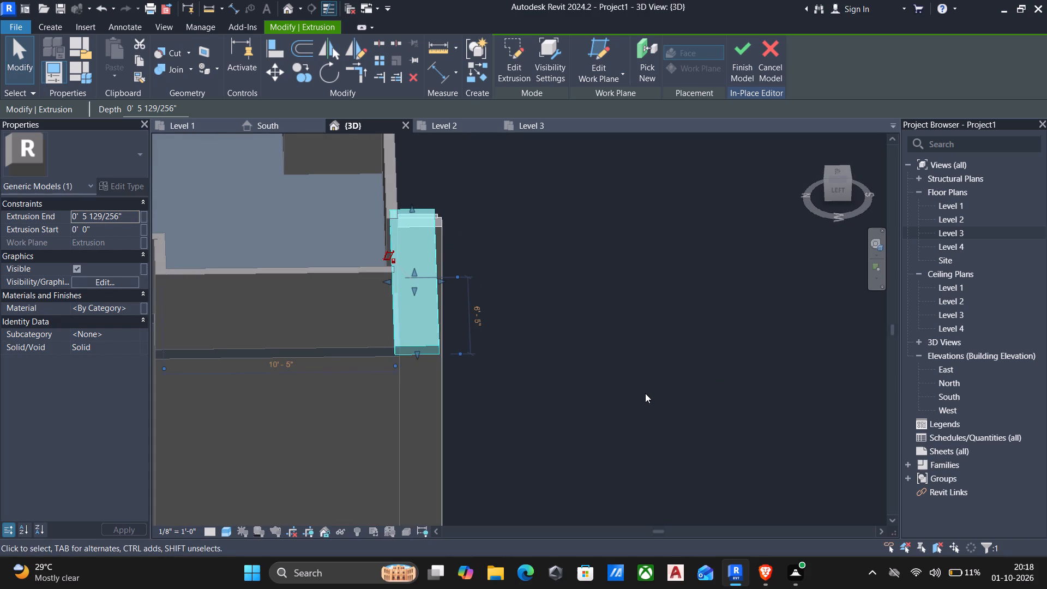
key(Left)
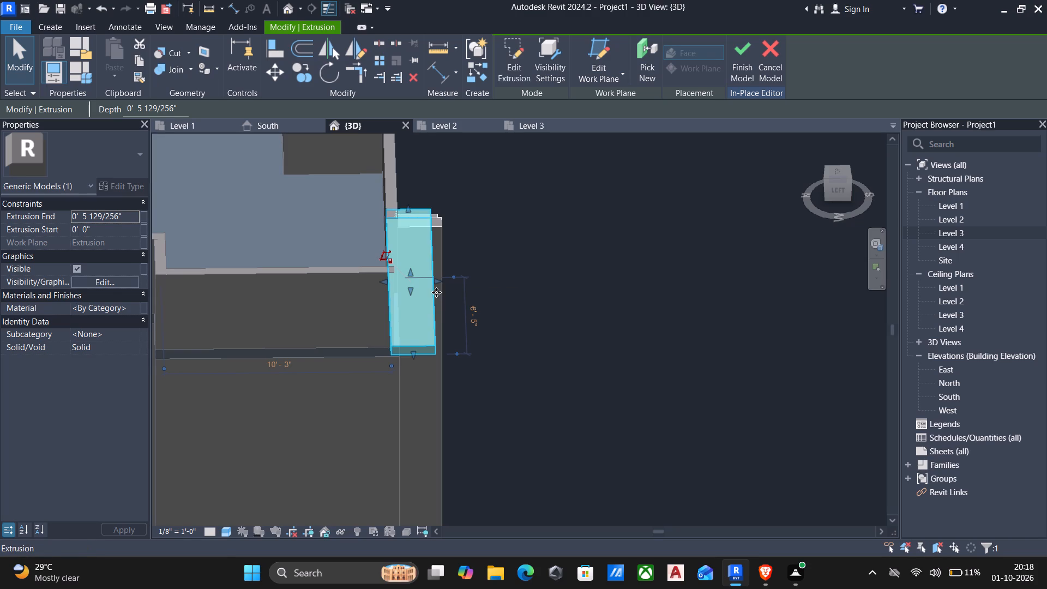
drag(435, 283, 445, 283)
shift+middle_drag(507, 286, 266, 173)
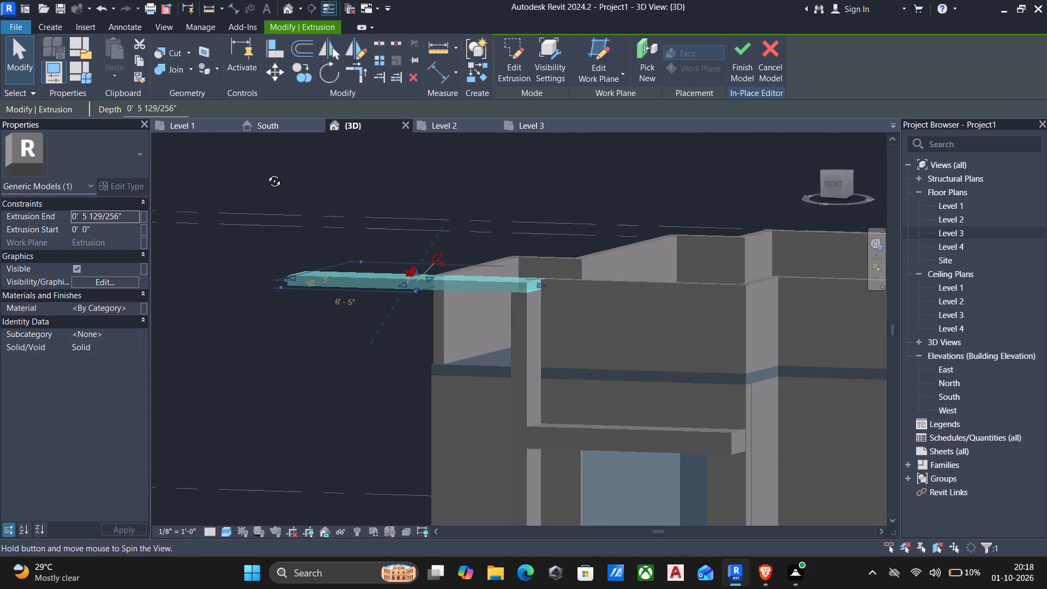
shift+middle_drag(266, 173, 266, 172)
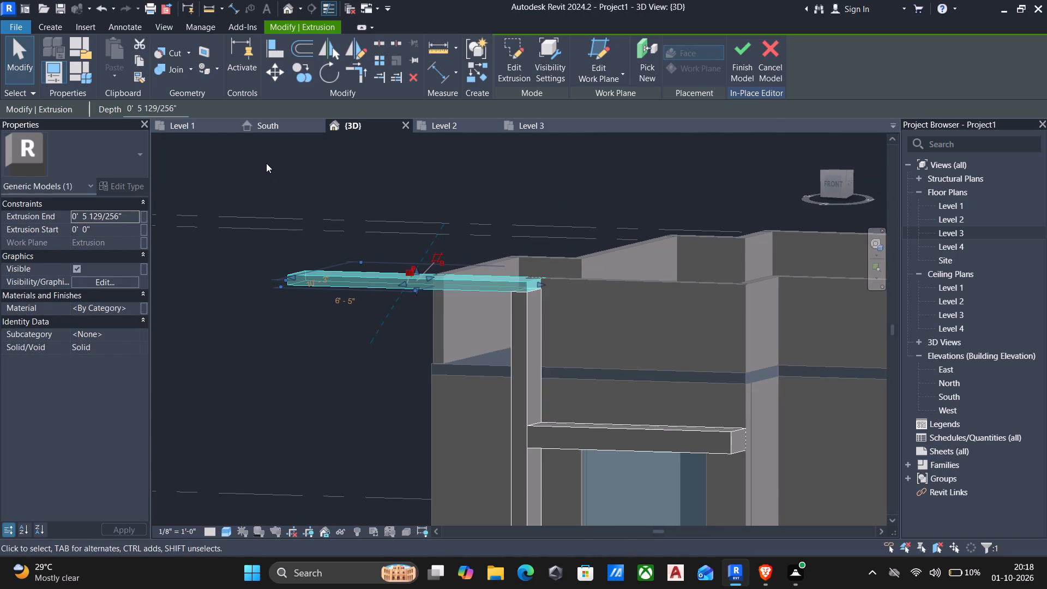
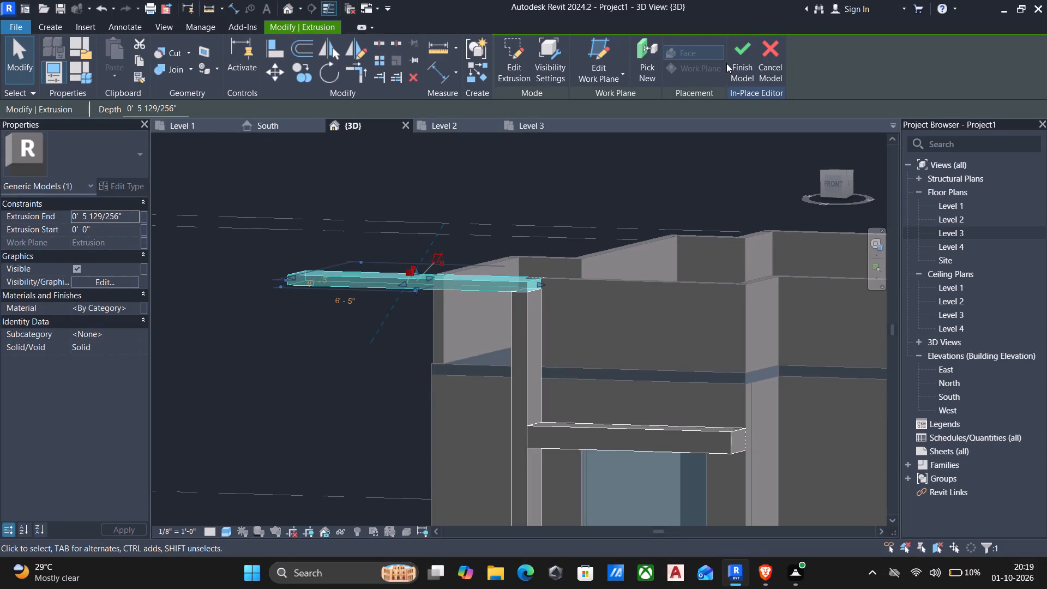
Cancel the in-place model edit and discard the horizontal slab added on top of the fin.
click(761, 58)
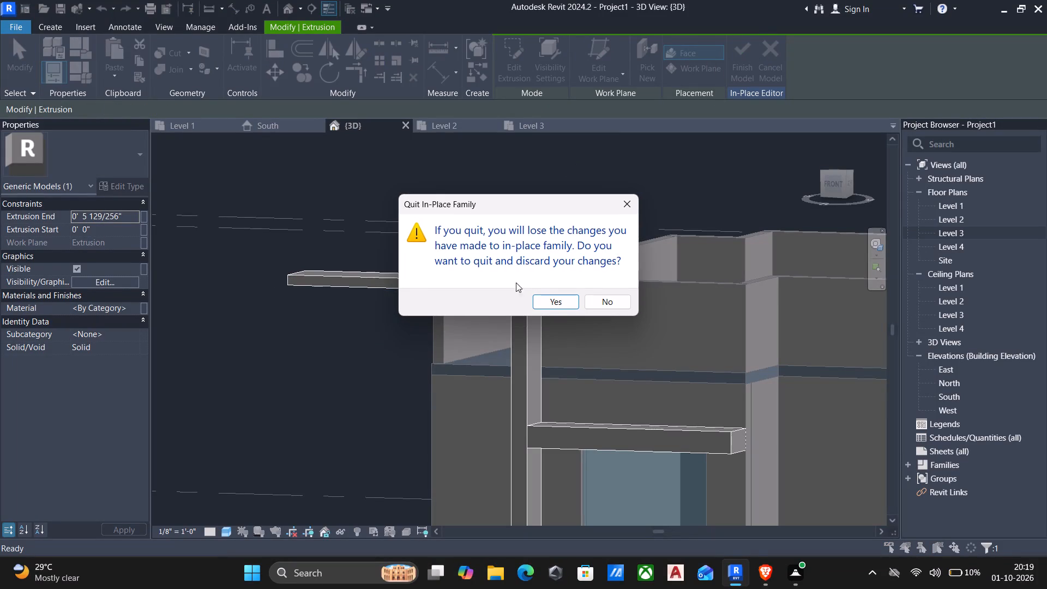
click(555, 301)
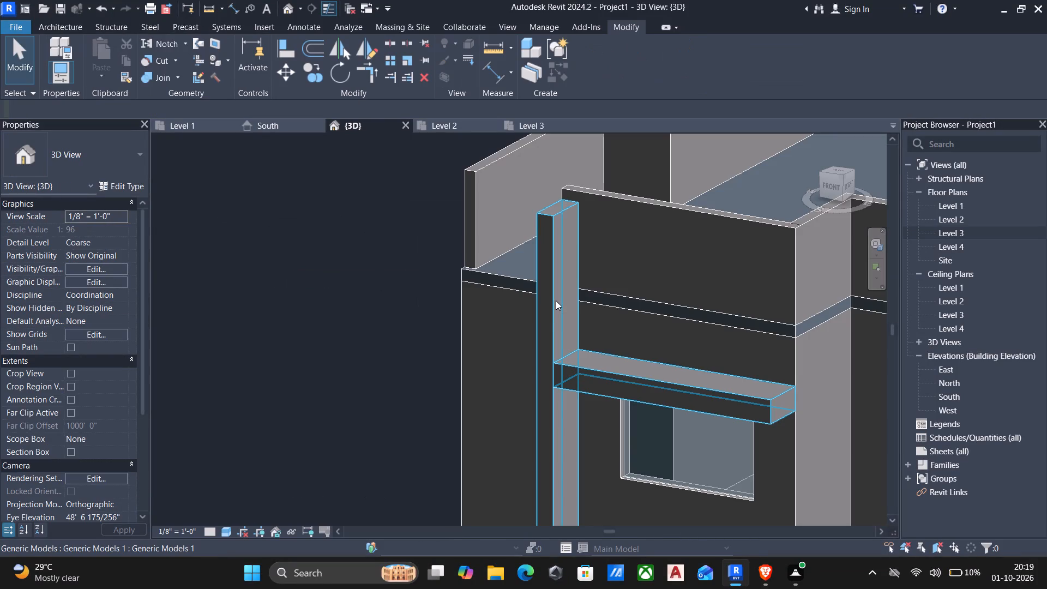
Undo the last four edits, including the opening in the parapet west of the fin.
key(ctrl+z)
key(ctrl+z)
key(ctrl+z)
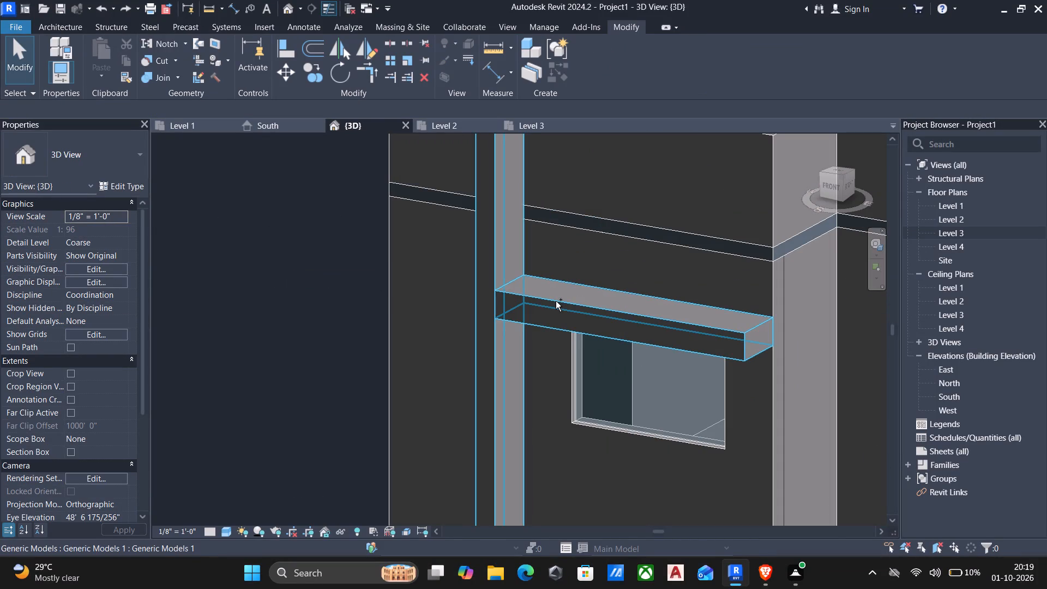
key(ctrl+z)
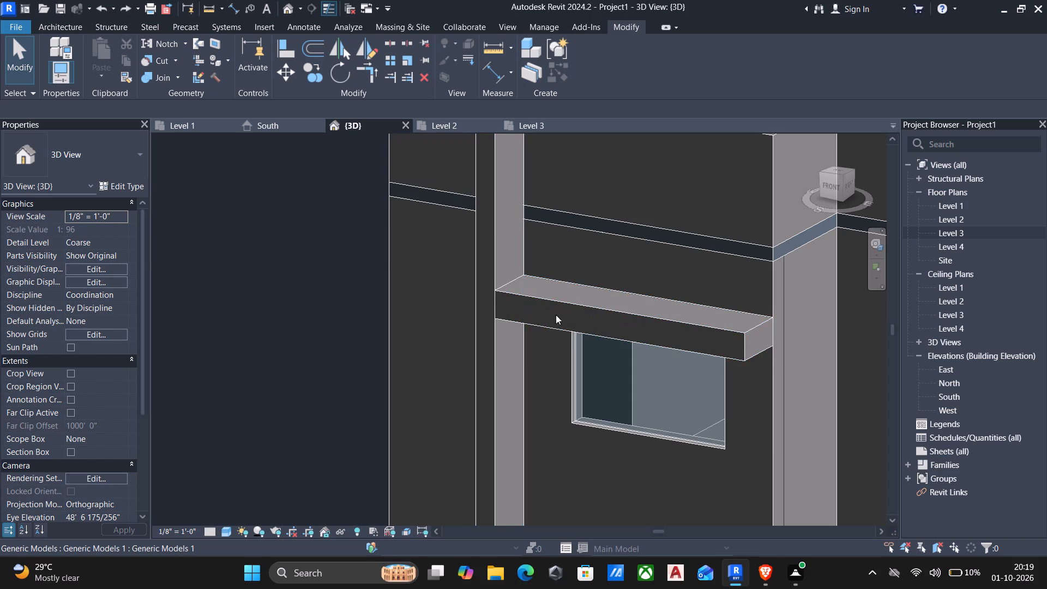
Open the in-place model containing the vertical fin and the projection above the front window for editing.
scroll(552, 321, down, 3)
middle_drag(498, 289, 556, 289)
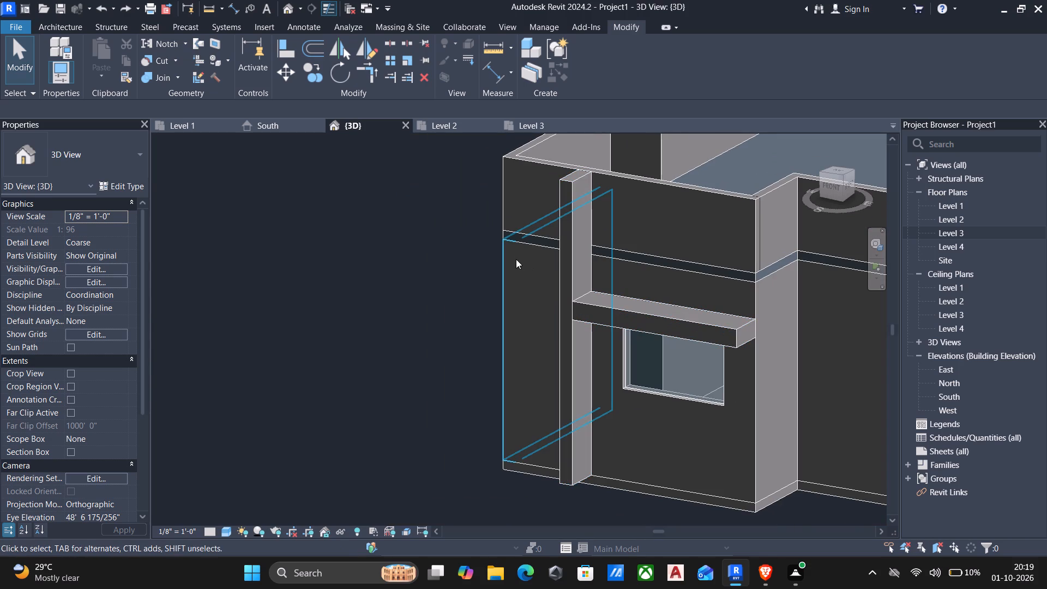
shift+middle_drag(520, 267, 555, 262)
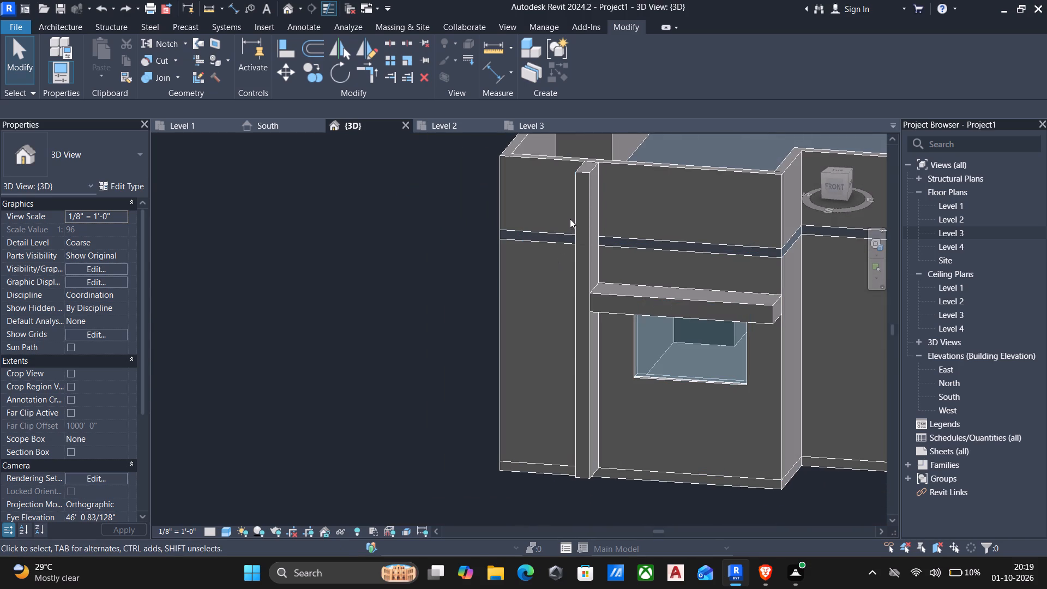
click(585, 217)
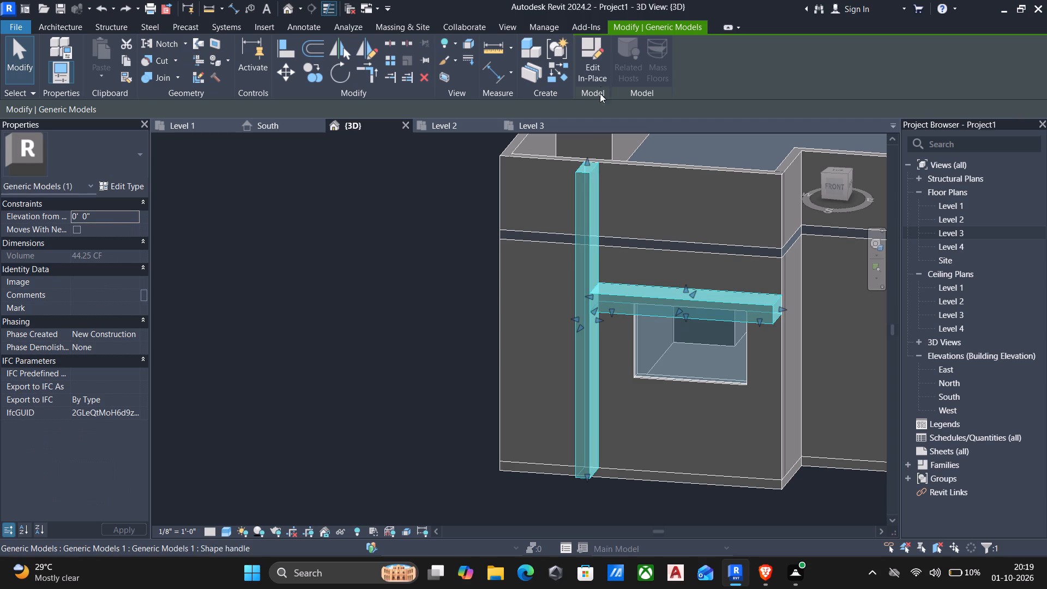
click(594, 64)
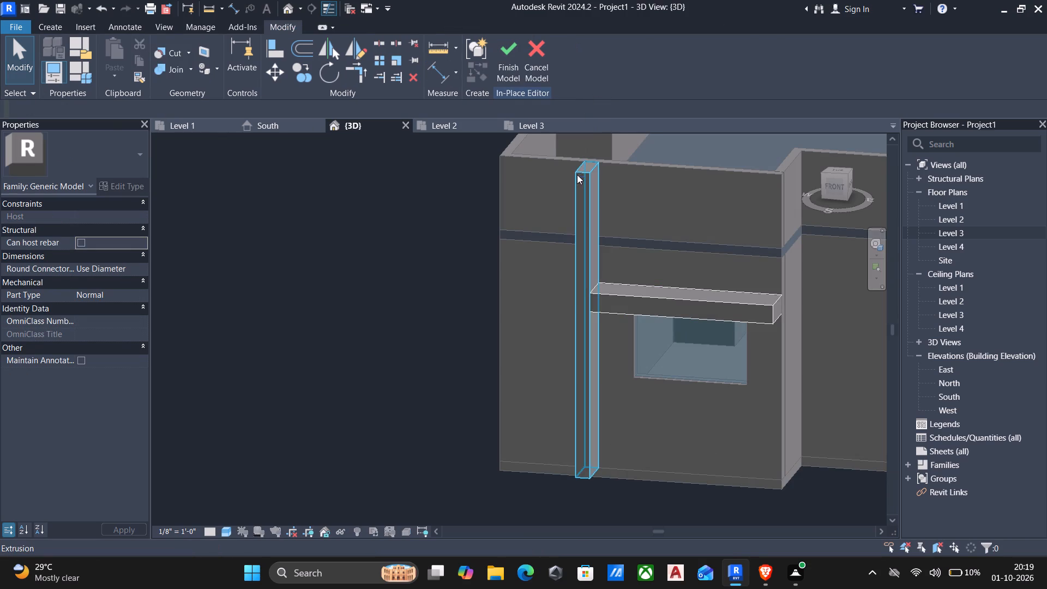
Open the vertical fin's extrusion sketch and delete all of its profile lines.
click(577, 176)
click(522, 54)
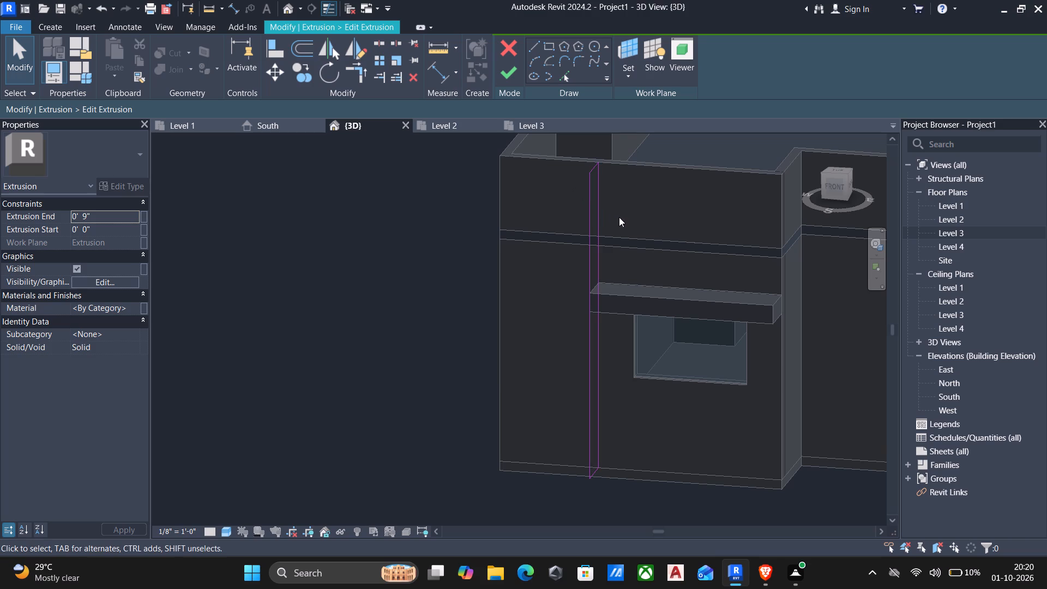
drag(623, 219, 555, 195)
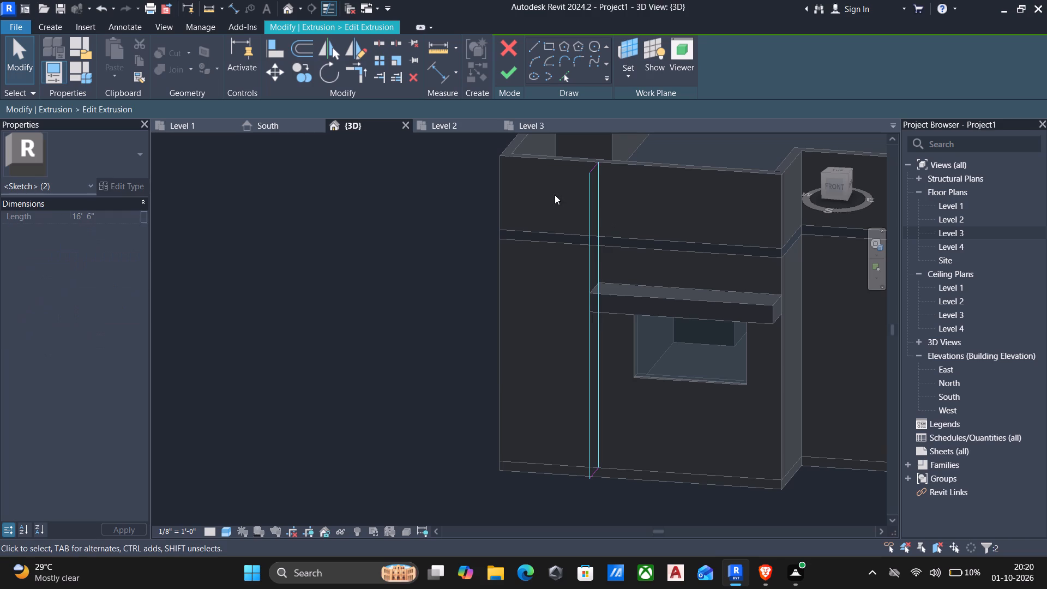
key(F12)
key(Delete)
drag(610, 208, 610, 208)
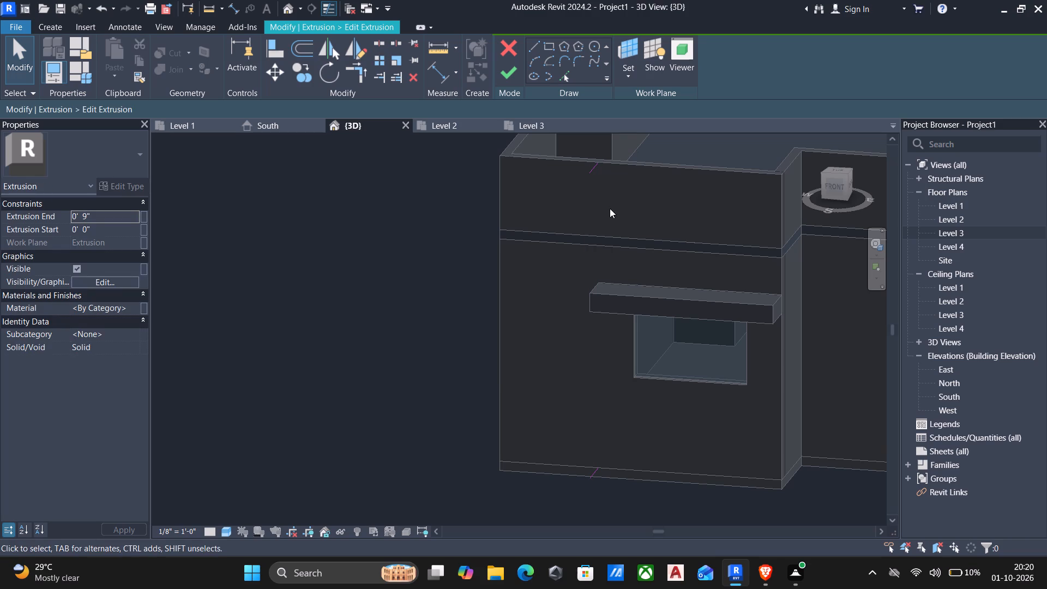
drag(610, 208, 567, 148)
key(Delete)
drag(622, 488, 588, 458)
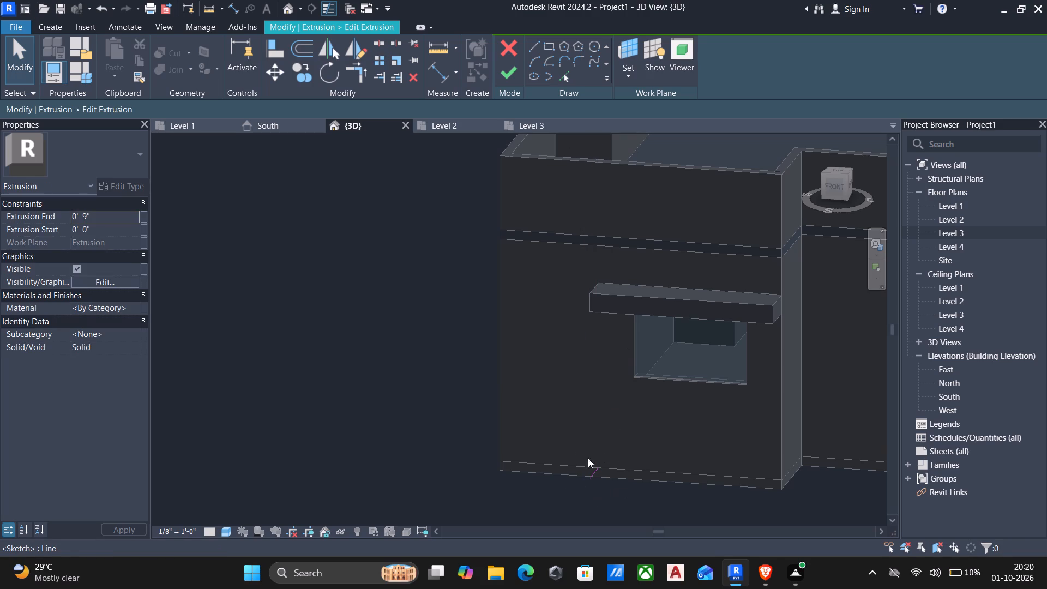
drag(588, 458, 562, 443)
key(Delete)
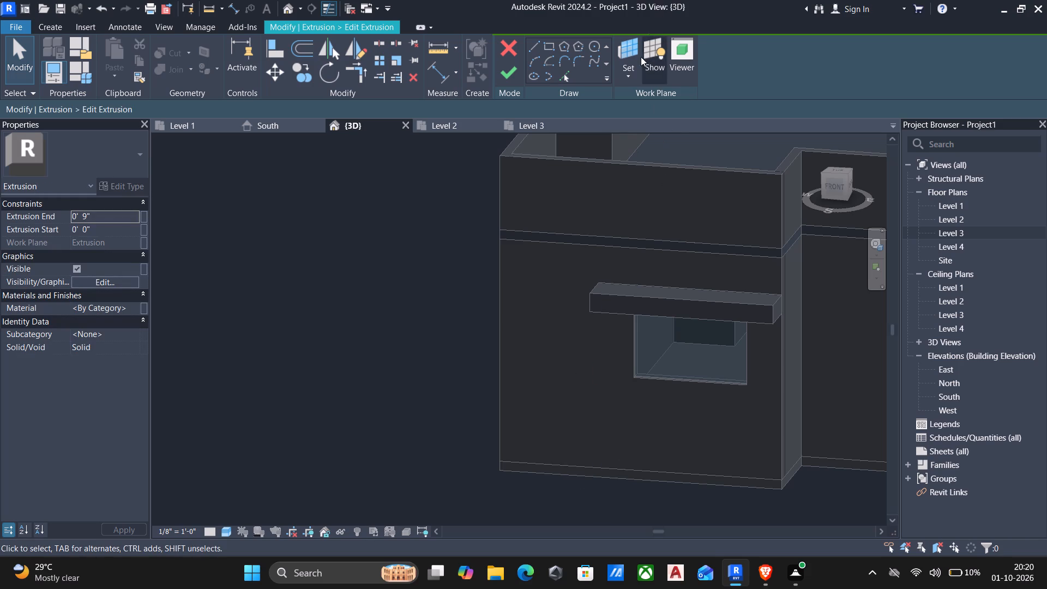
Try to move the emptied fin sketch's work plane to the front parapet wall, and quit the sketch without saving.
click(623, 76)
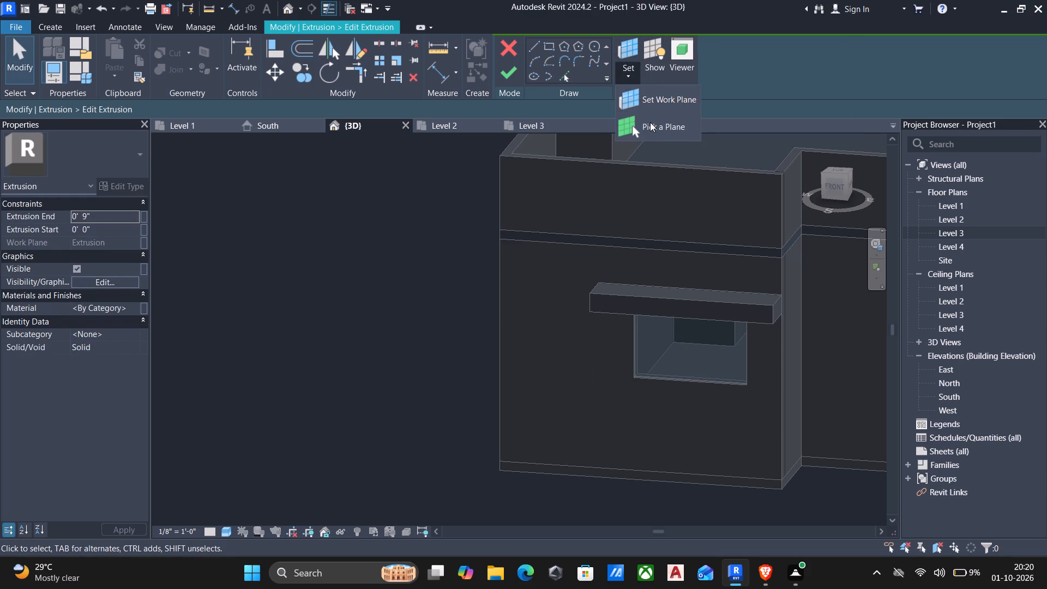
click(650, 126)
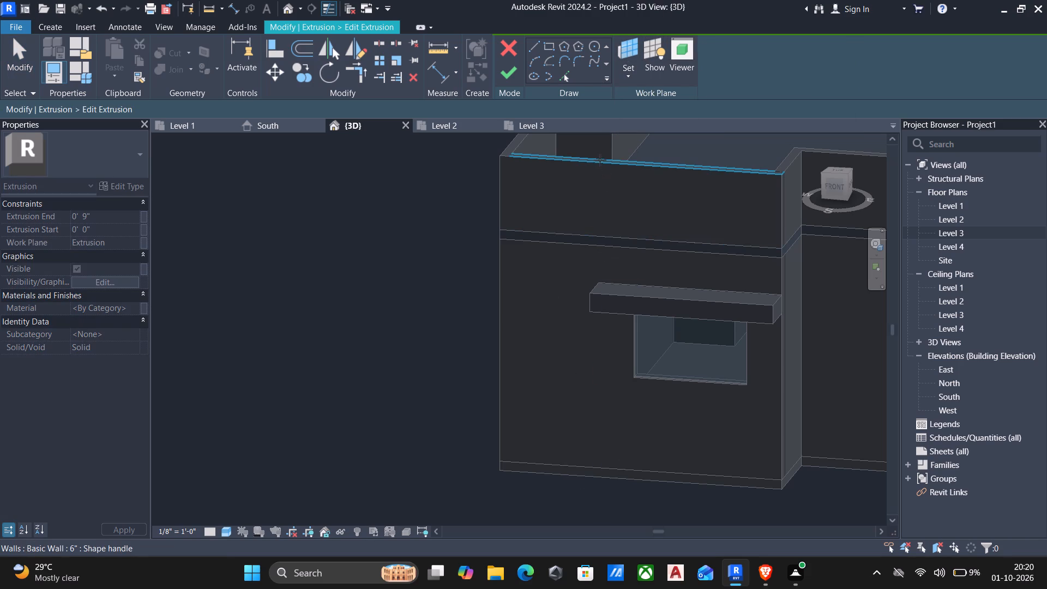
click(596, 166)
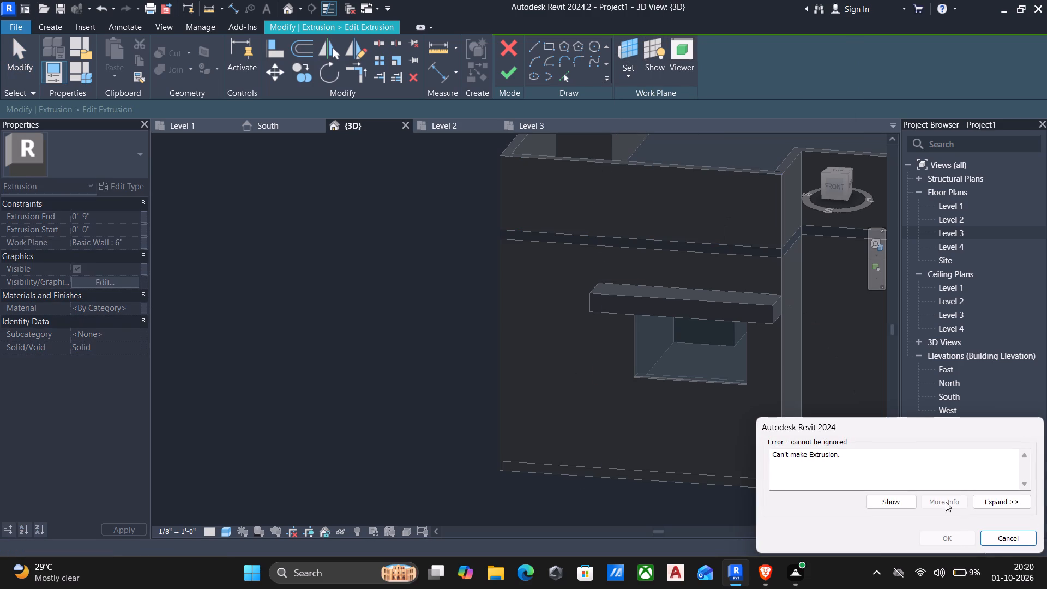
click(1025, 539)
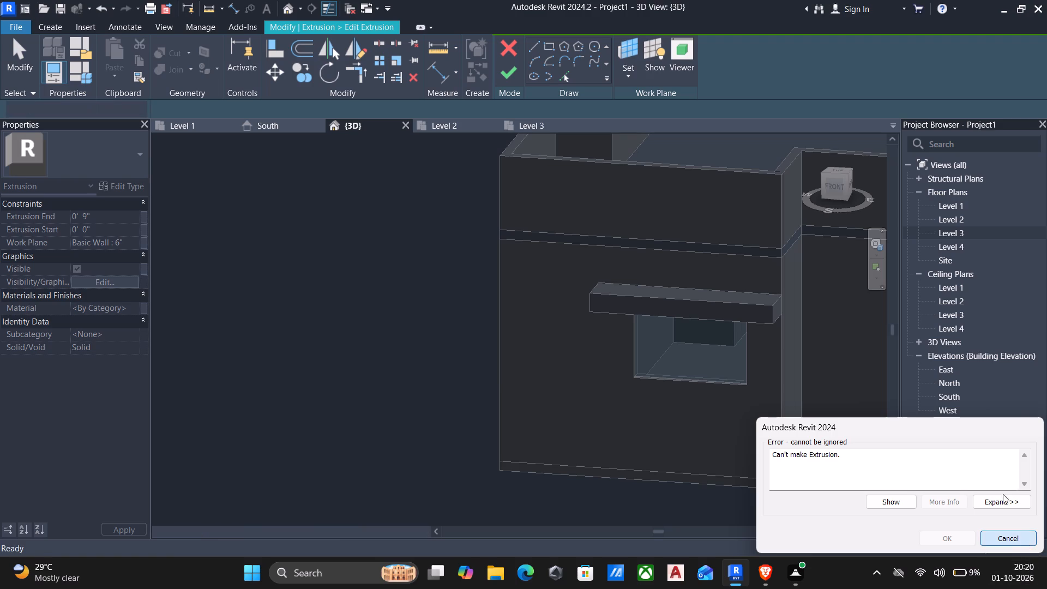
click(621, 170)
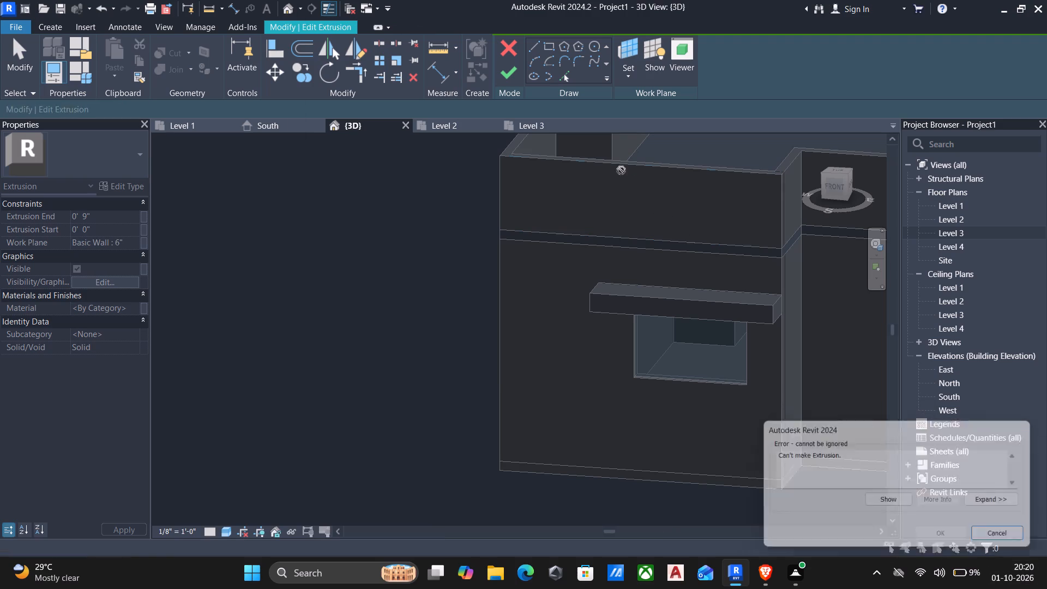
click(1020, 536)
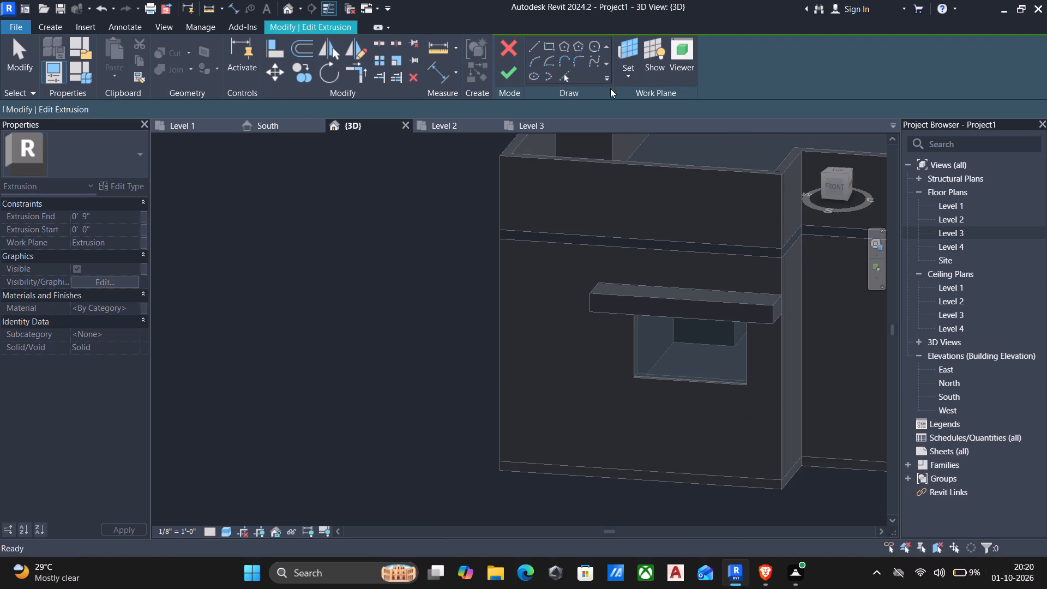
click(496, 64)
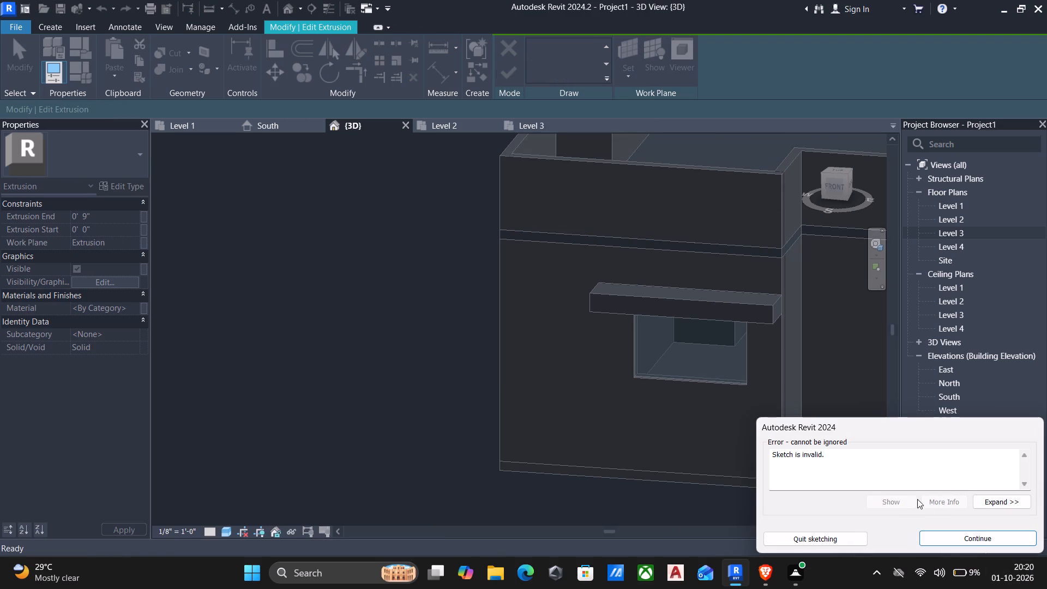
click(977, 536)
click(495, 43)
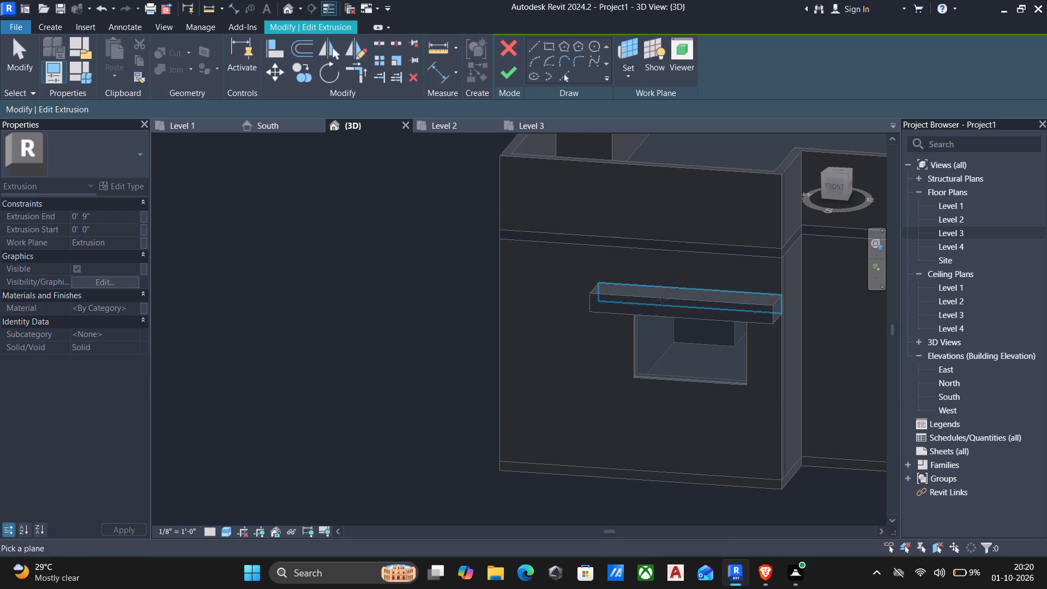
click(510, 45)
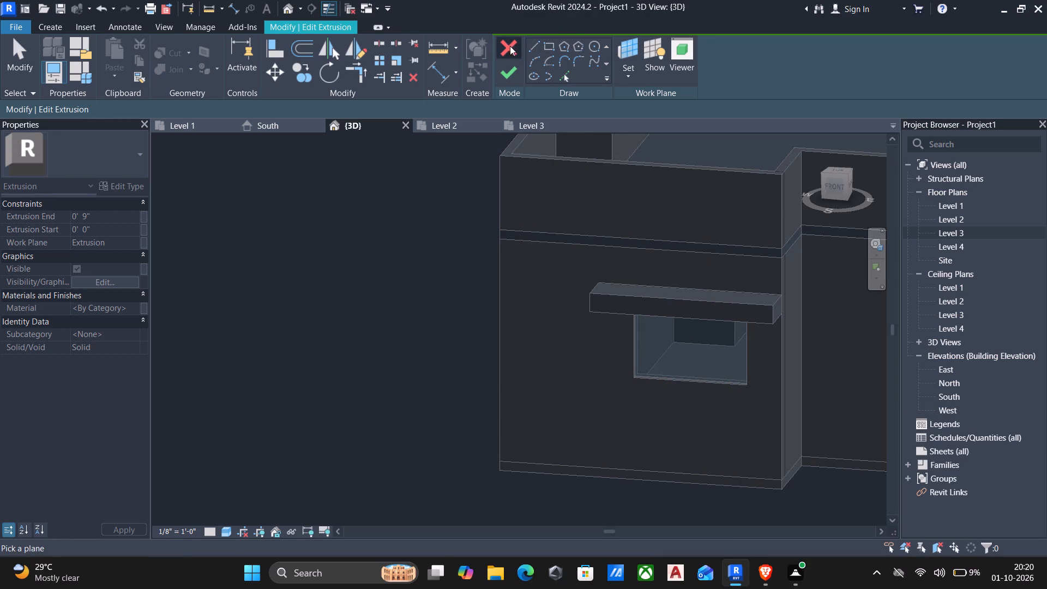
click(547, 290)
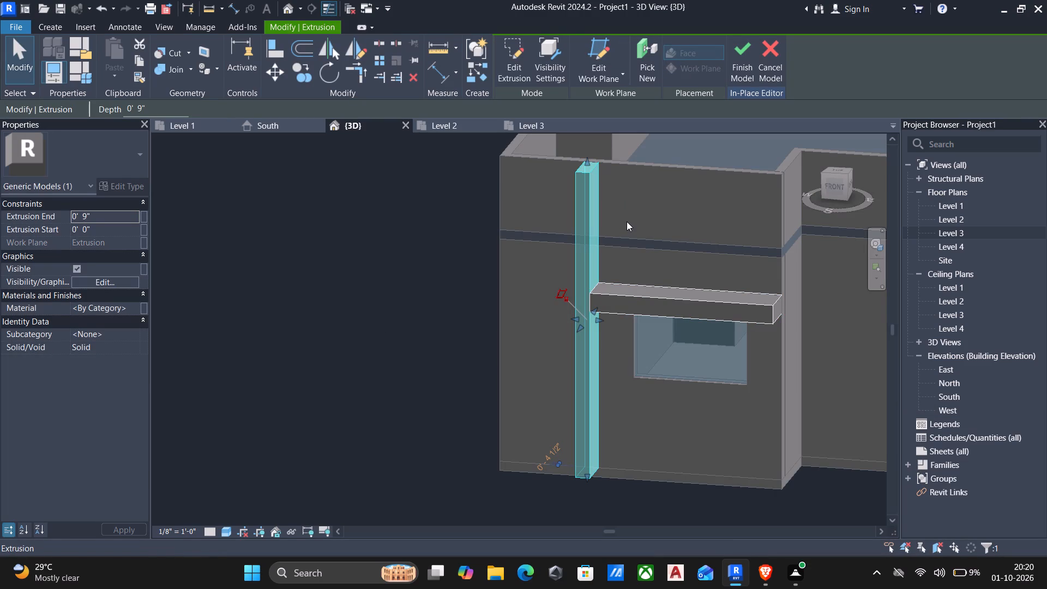
Delete the vertical fin extrusion and finish the in-place model.
key(Delete)
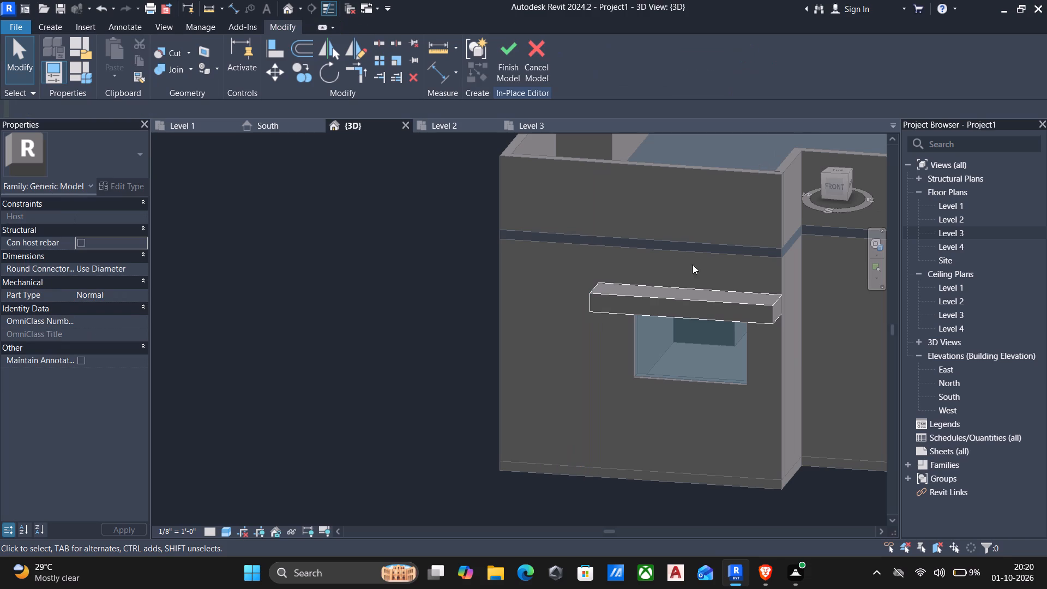
click(516, 62)
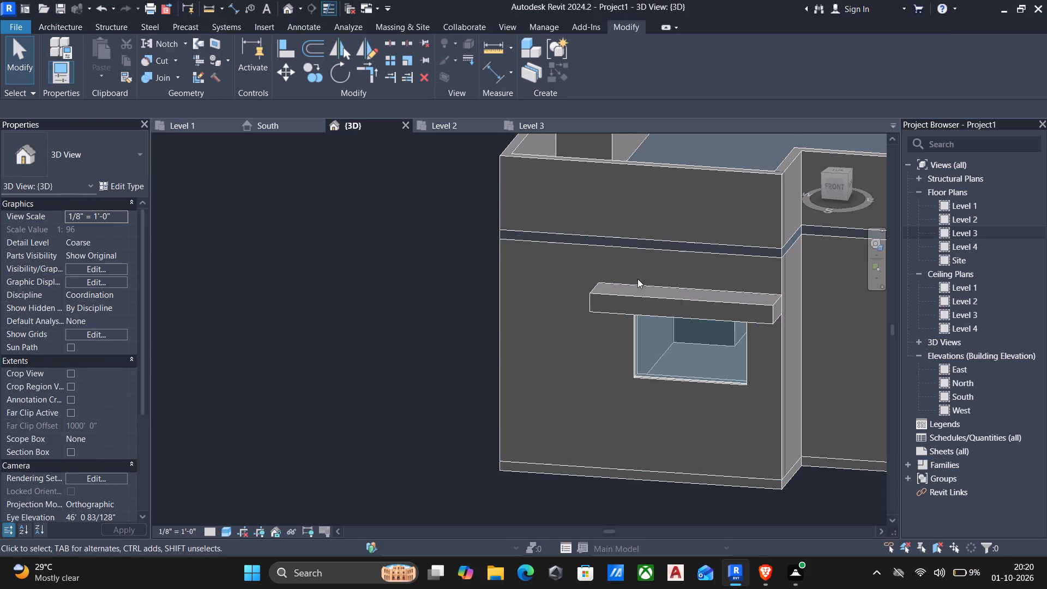
Open the window projection's in-place model for editing and start a new extrusion with the front parapet wall as its work plane.
click(651, 296)
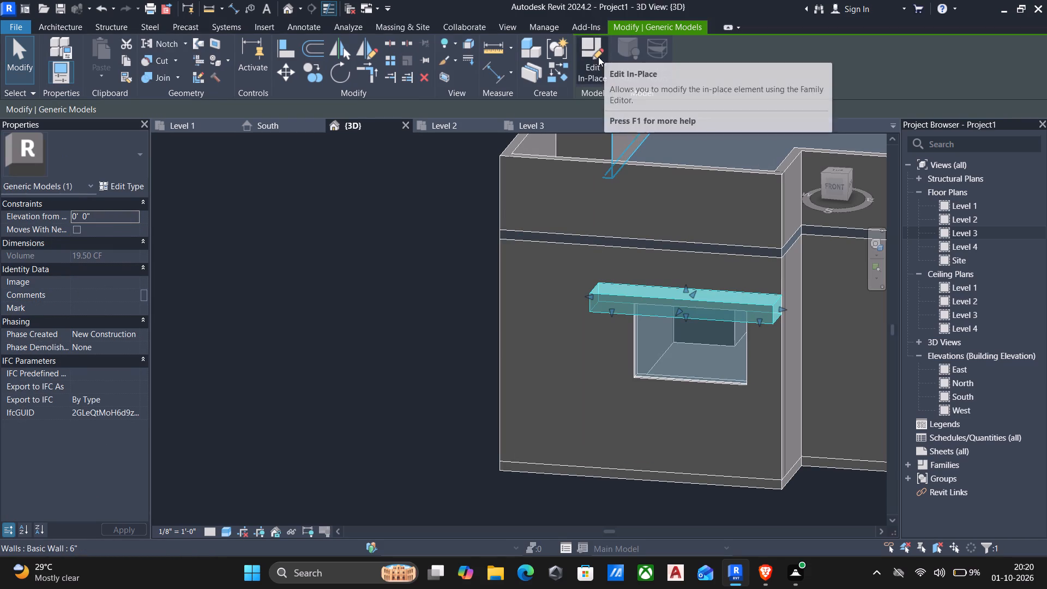
click(595, 58)
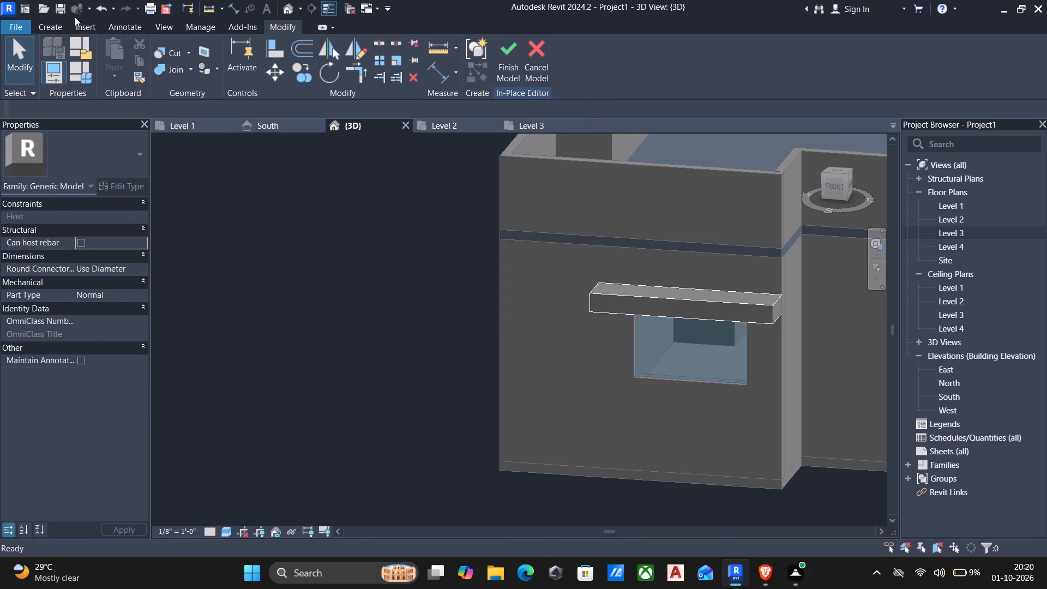
click(58, 24)
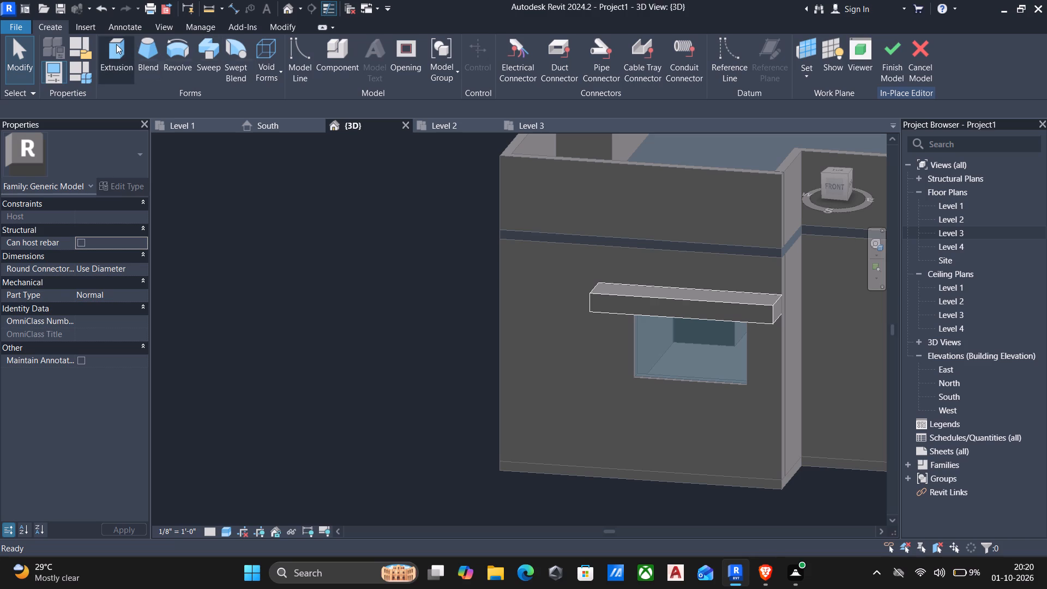
click(115, 45)
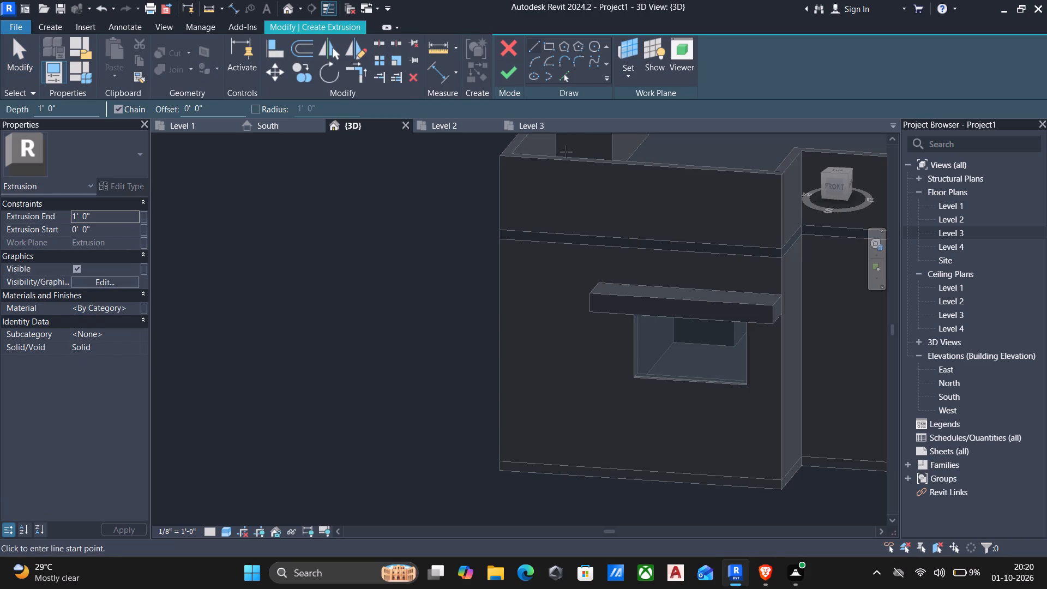
click(624, 81)
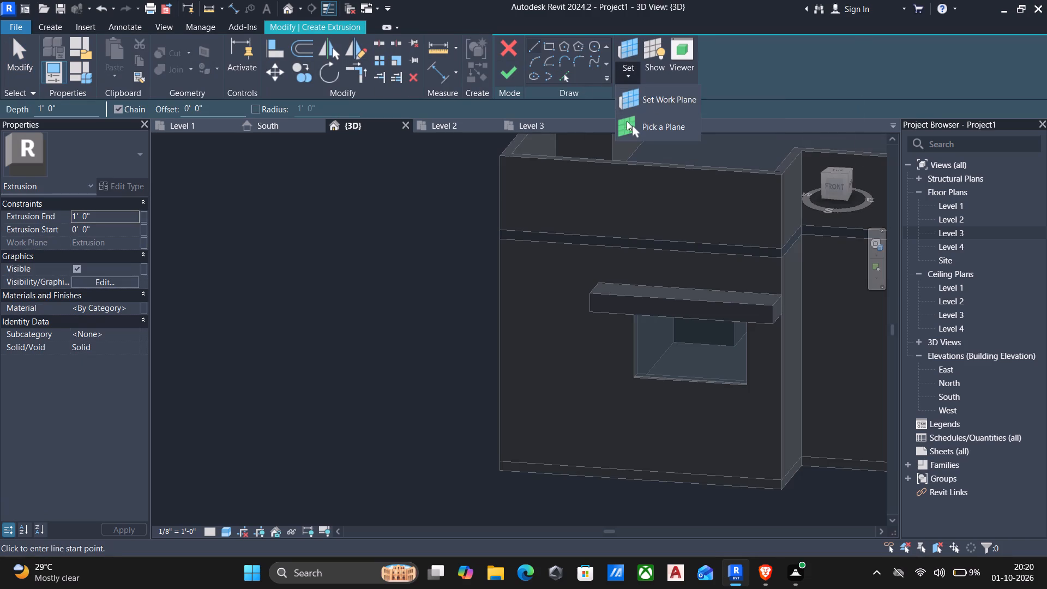
click(631, 124)
click(600, 166)
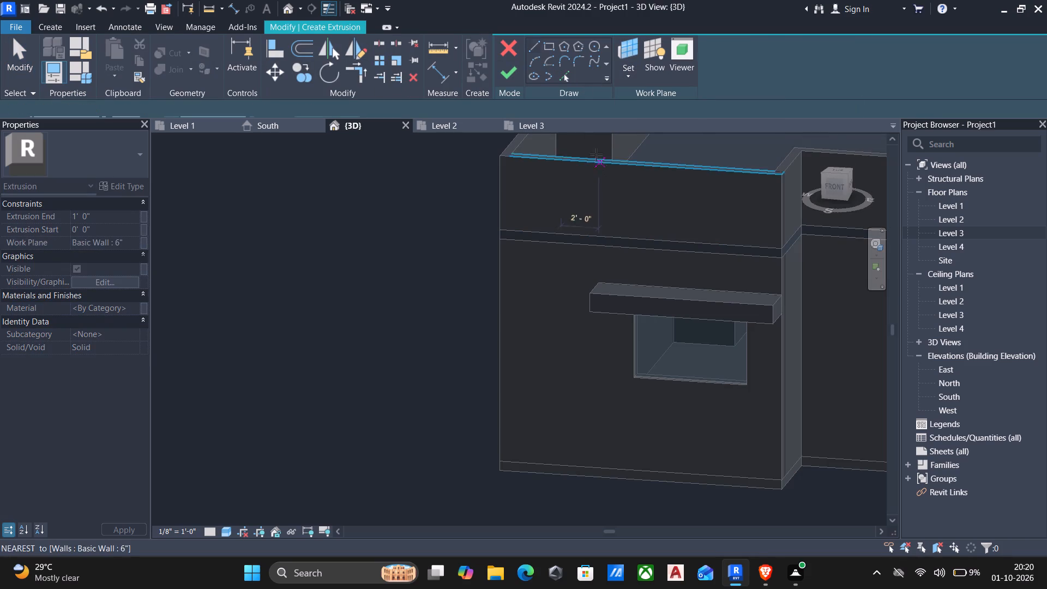
Sketch a rectangle about 7 1/2" wide and 7'-6" tall from the window projection's outer lower corner up to the parapet top.
click(552, 50)
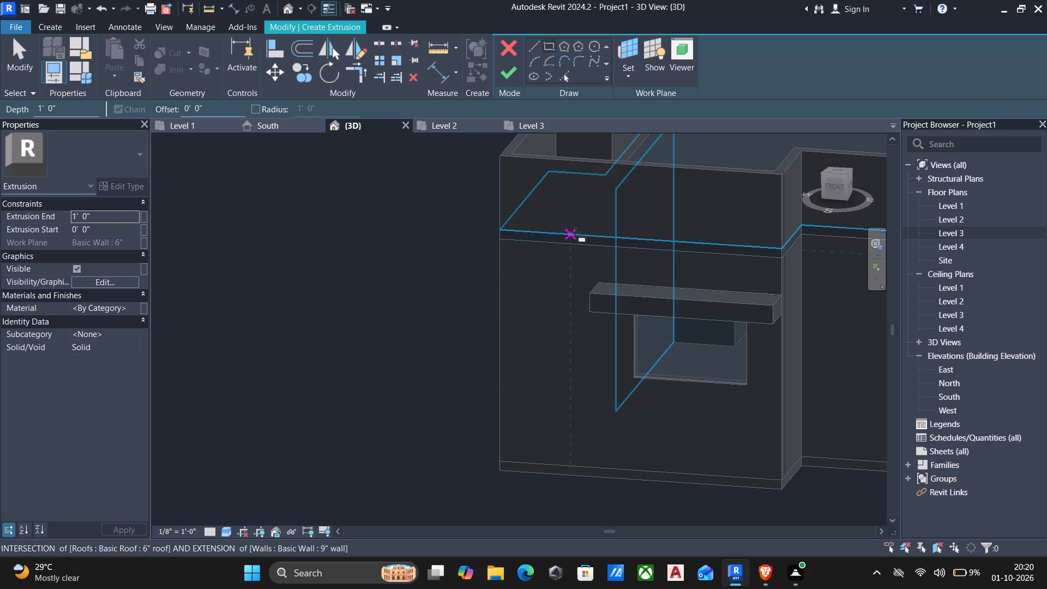
click(833, 190)
scroll(689, 289, up, 4)
scroll(538, 345, up, 6)
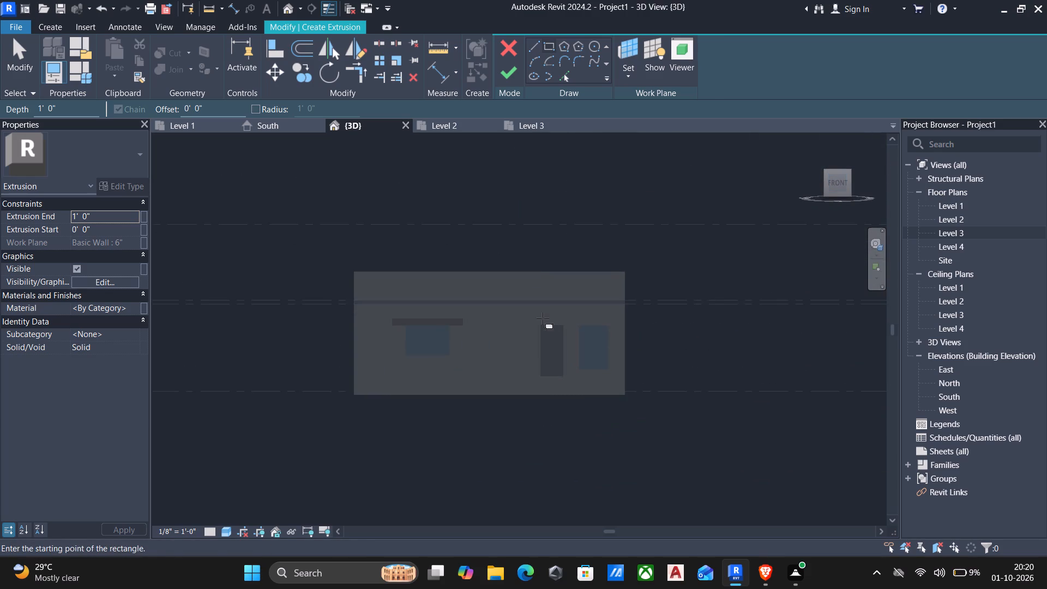
scroll(521, 317, up, 6)
middle_drag(470, 339, 786, 294)
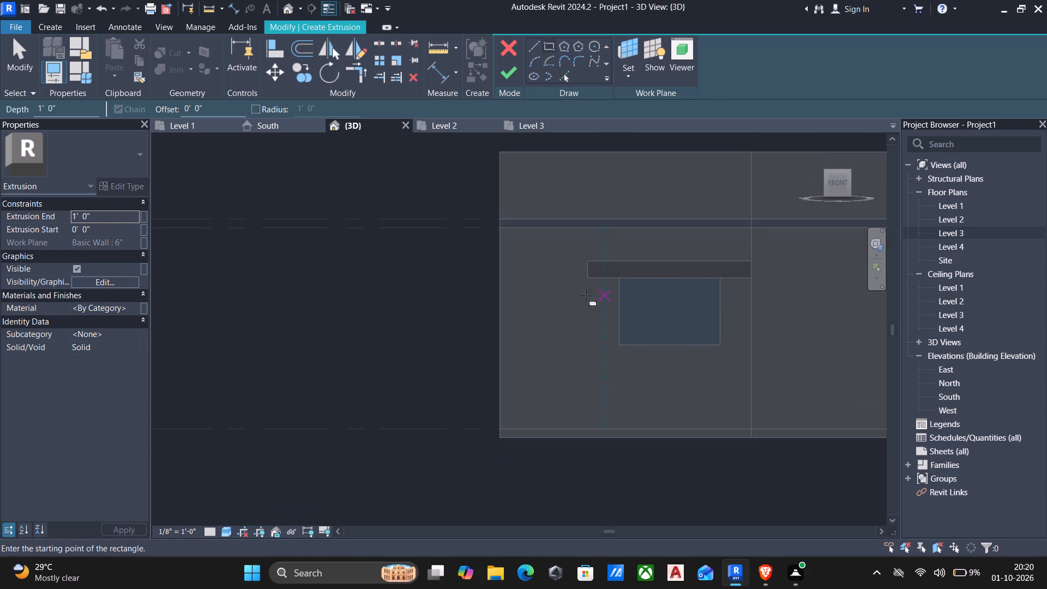
scroll(594, 277, up, 4)
click(578, 277)
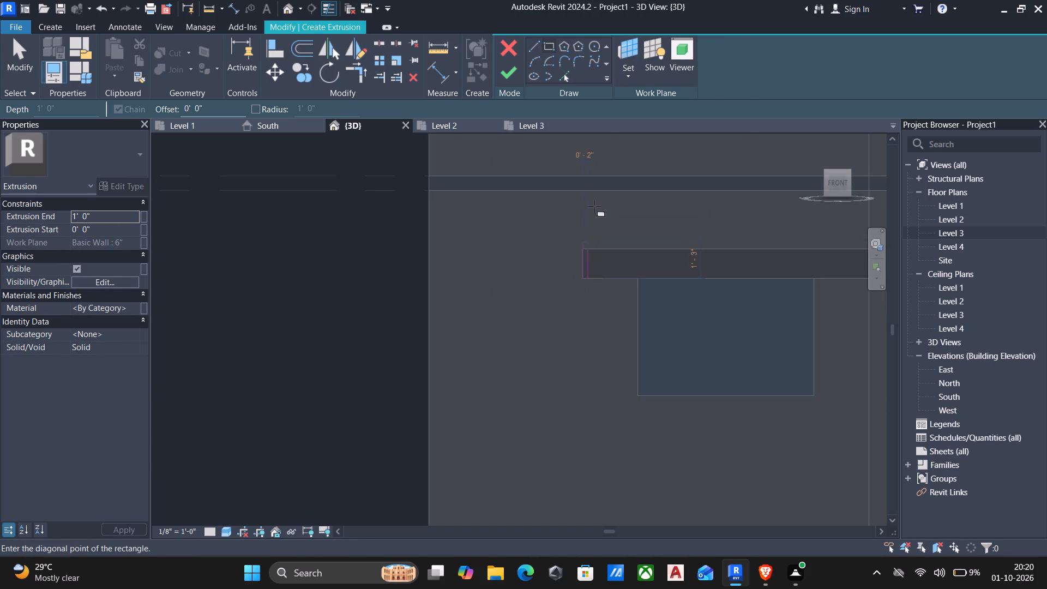
middle_drag(560, 158, 560, 289)
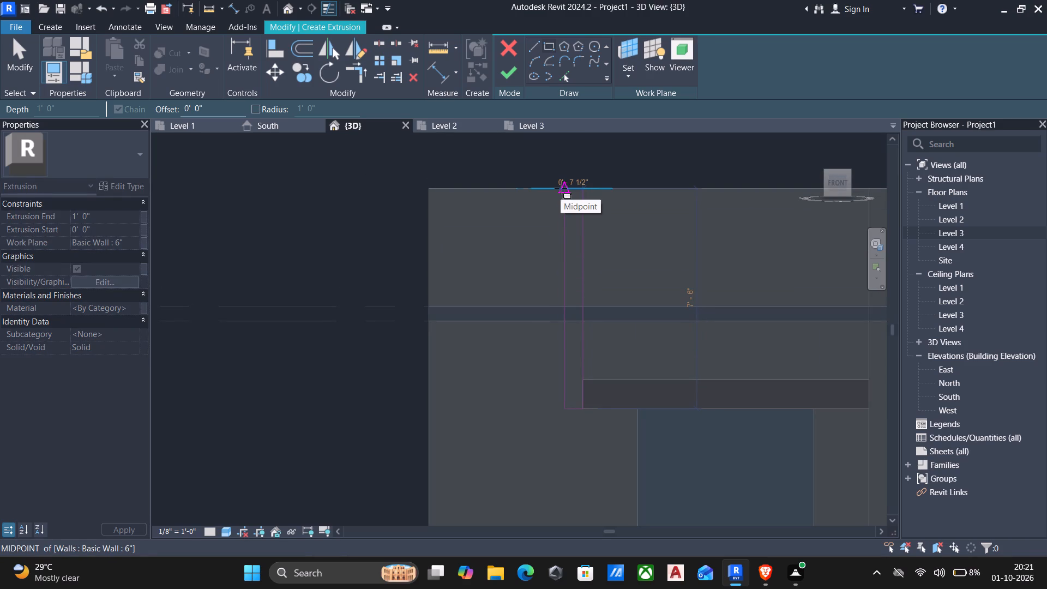
click(561, 188)
scroll(567, 255, down, 5)
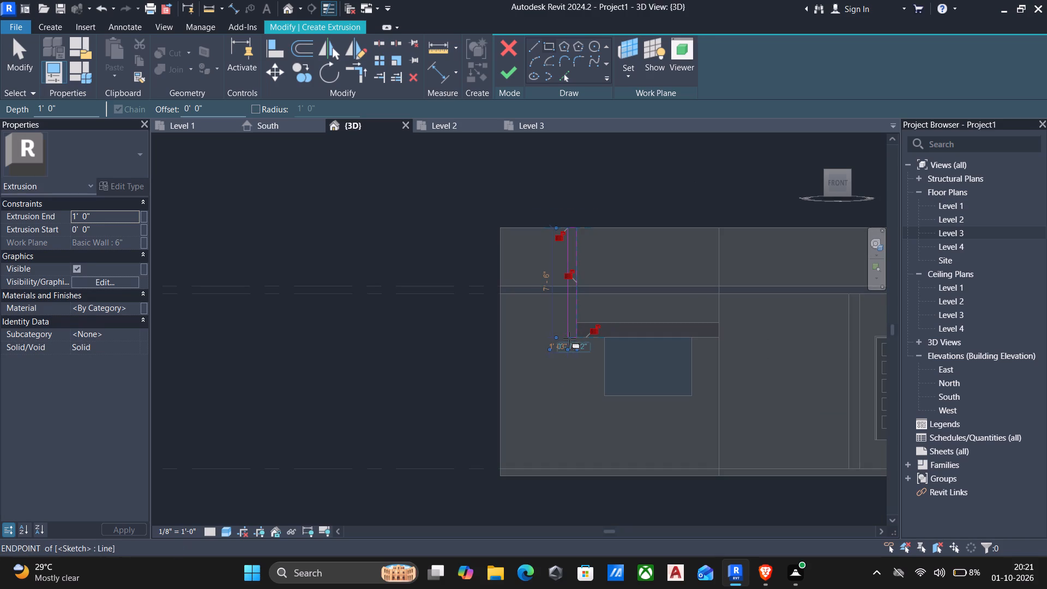
key(Escape)
scroll(572, 344, up, 4)
key(Escape)
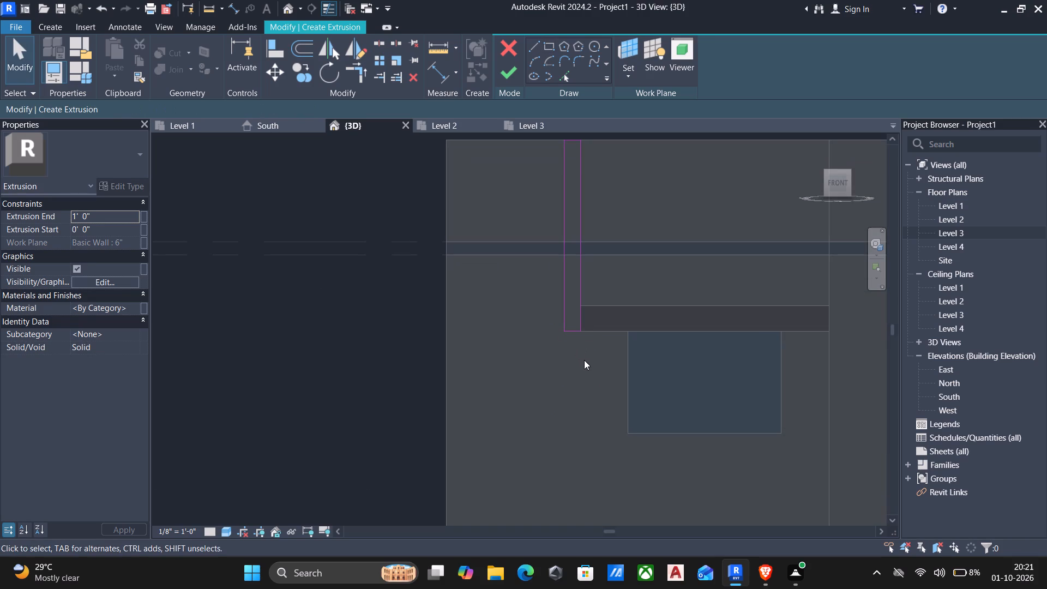
Extend the fin profile downward by moving its bottom line about 9'-6" to the base of the front wall.
drag(584, 360, 527, 306)
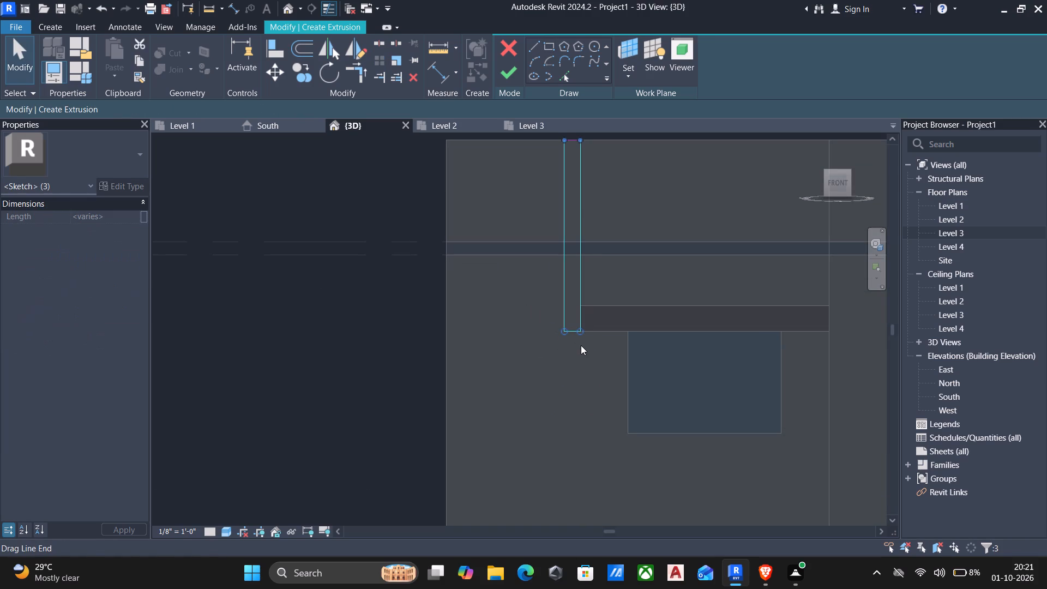
text(mv)
click(571, 332)
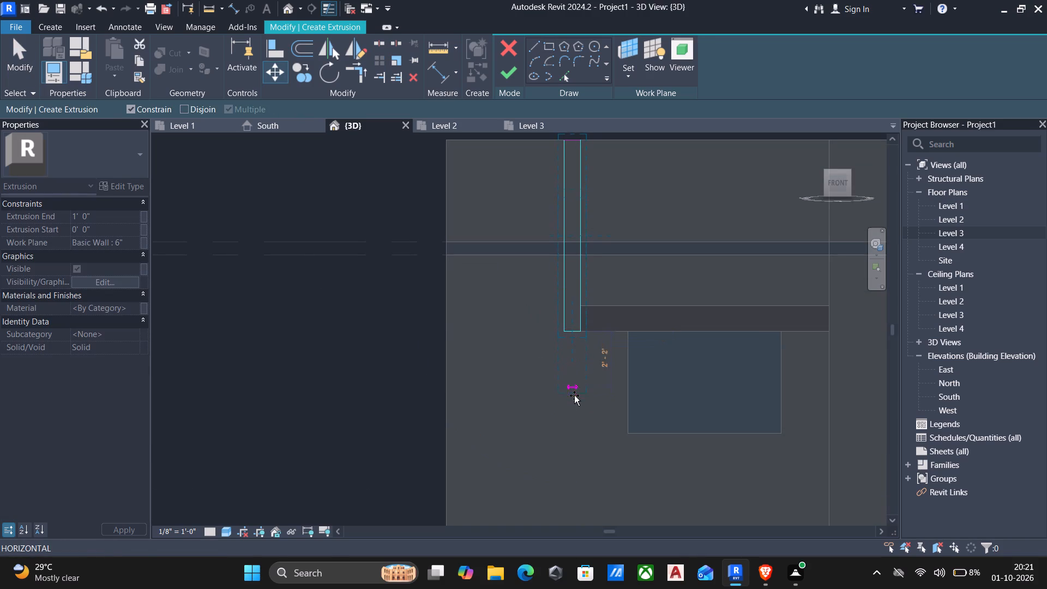
middle_drag(570, 404, 582, 337)
scroll(580, 352, up, 1)
scroll(588, 366, down, 2)
middle_drag(590, 393, 593, 349)
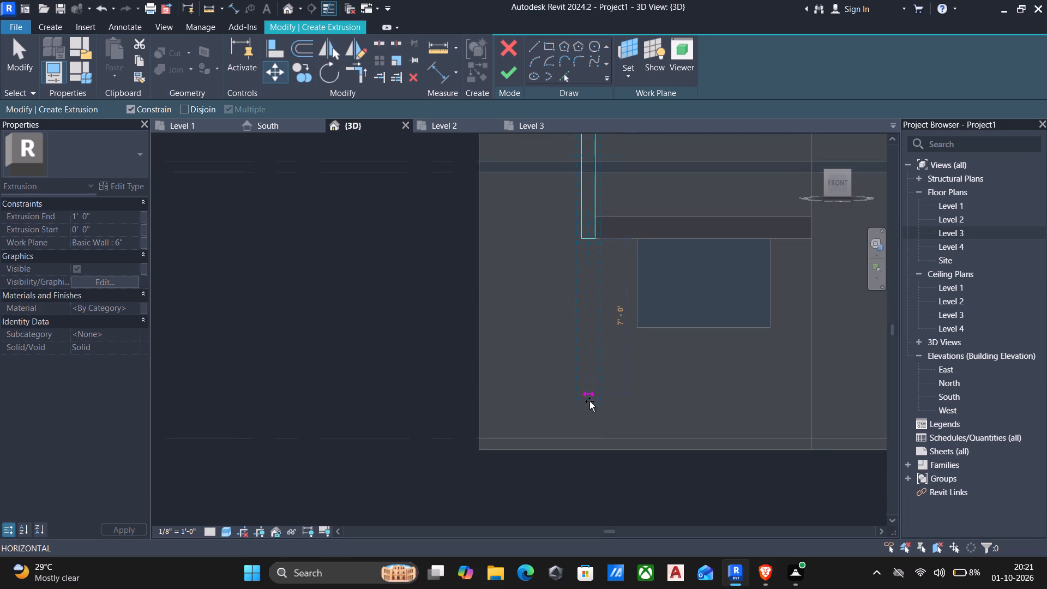
click(597, 447)
key(Escape)
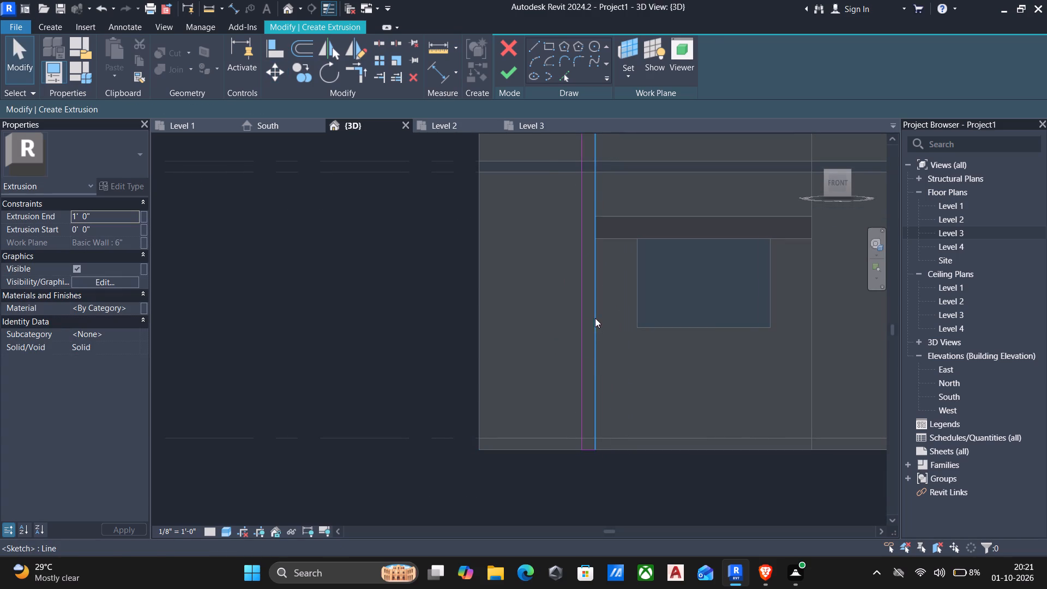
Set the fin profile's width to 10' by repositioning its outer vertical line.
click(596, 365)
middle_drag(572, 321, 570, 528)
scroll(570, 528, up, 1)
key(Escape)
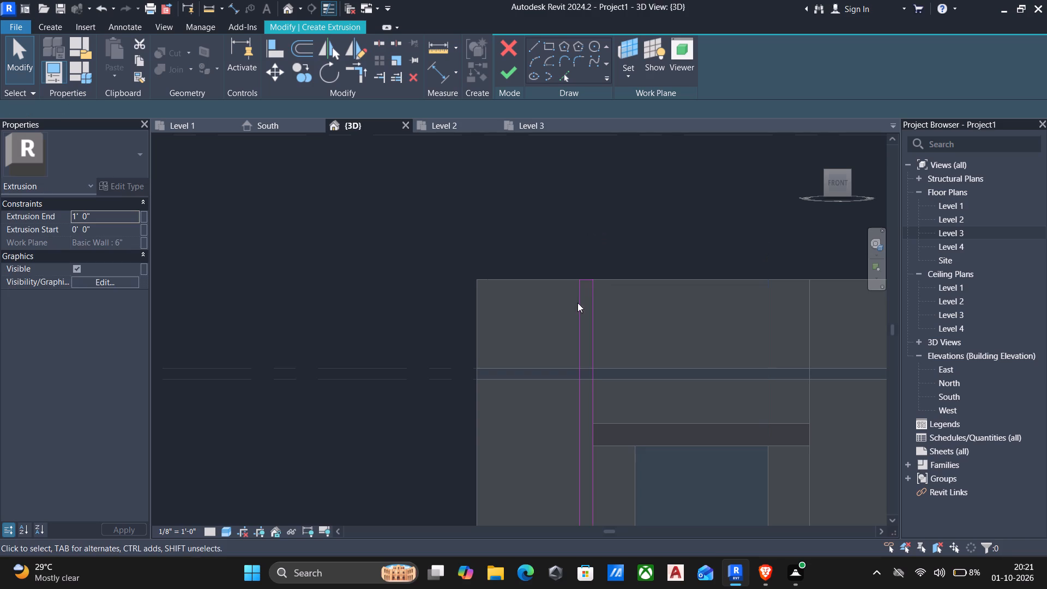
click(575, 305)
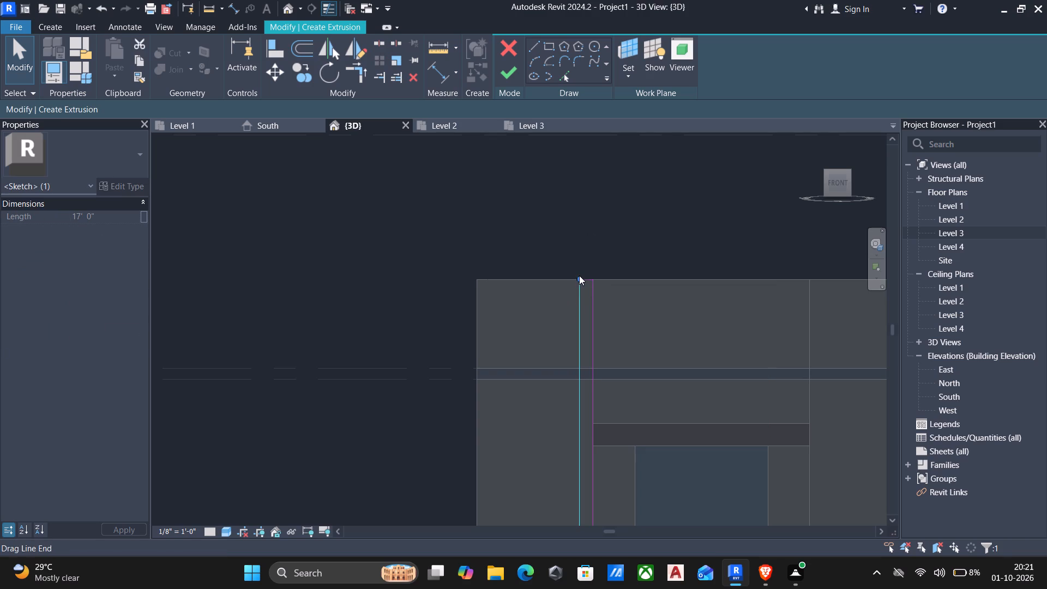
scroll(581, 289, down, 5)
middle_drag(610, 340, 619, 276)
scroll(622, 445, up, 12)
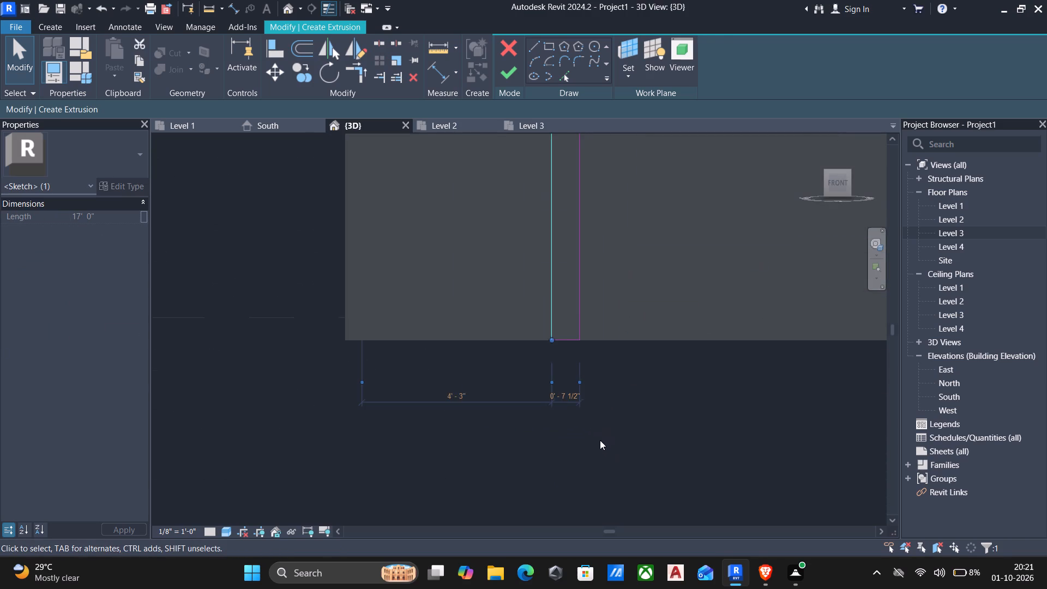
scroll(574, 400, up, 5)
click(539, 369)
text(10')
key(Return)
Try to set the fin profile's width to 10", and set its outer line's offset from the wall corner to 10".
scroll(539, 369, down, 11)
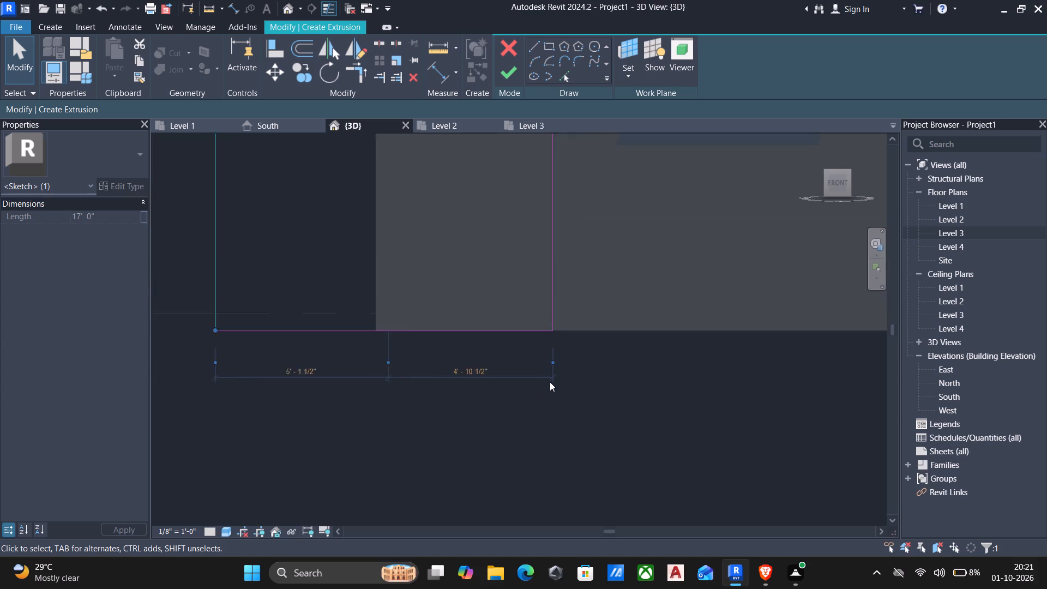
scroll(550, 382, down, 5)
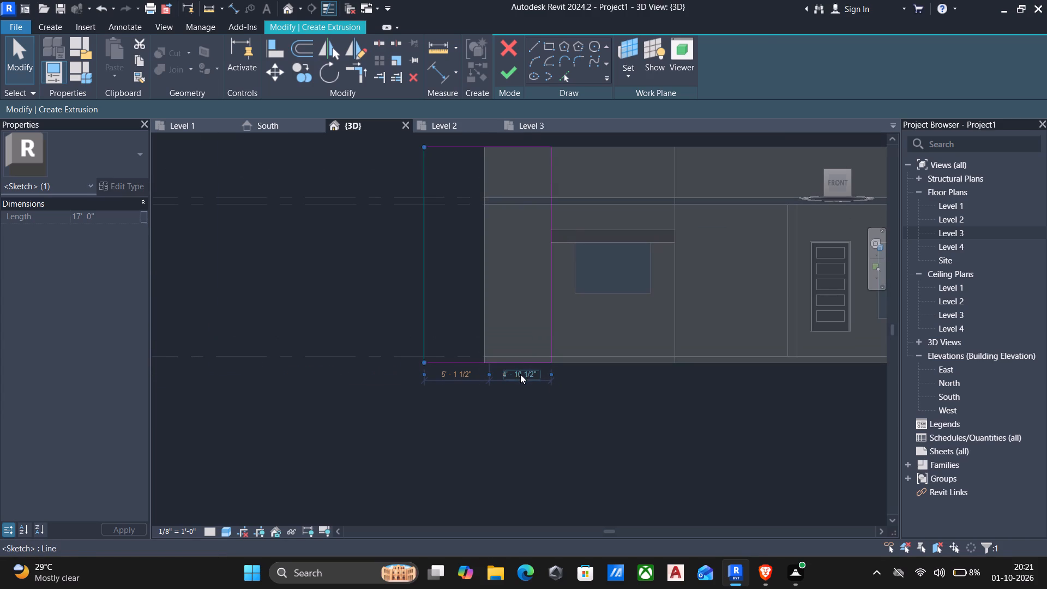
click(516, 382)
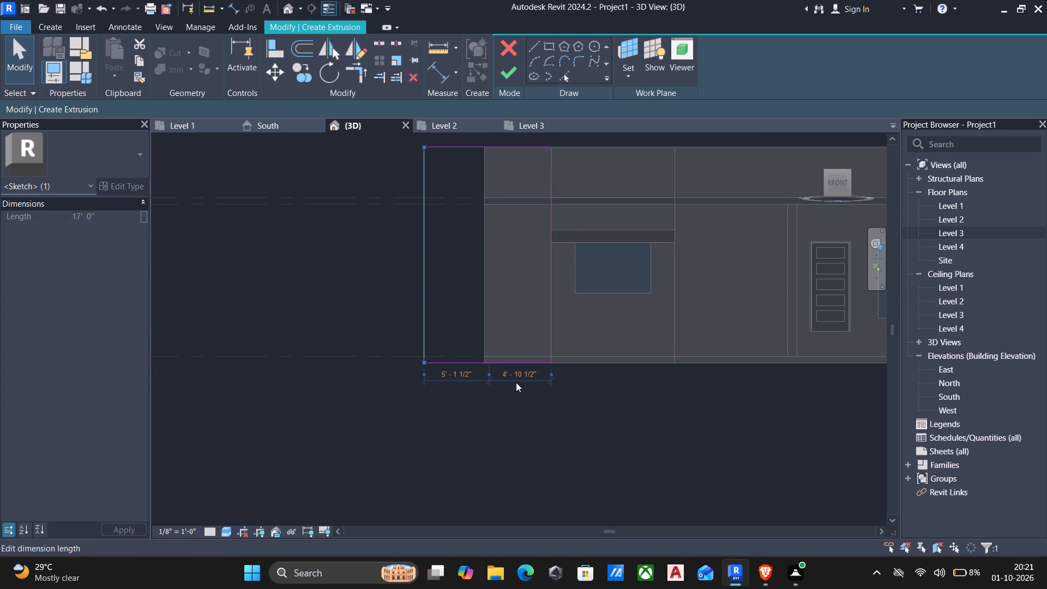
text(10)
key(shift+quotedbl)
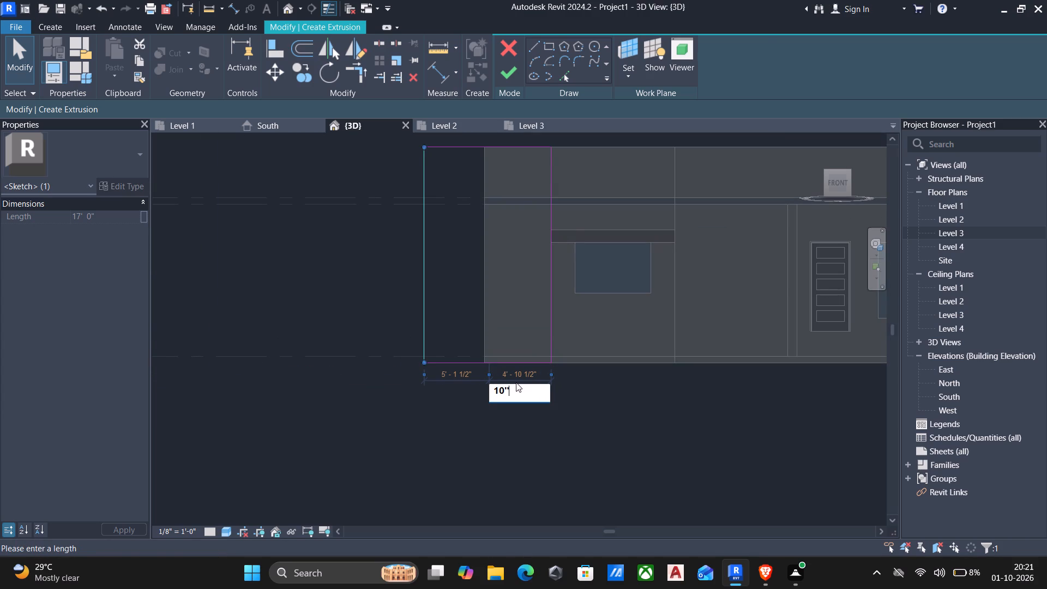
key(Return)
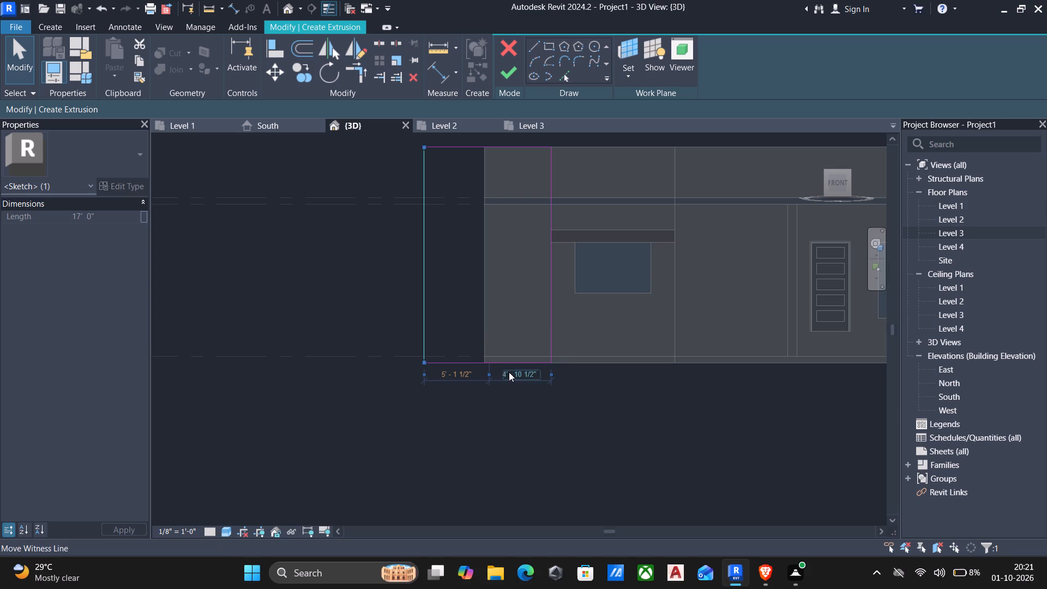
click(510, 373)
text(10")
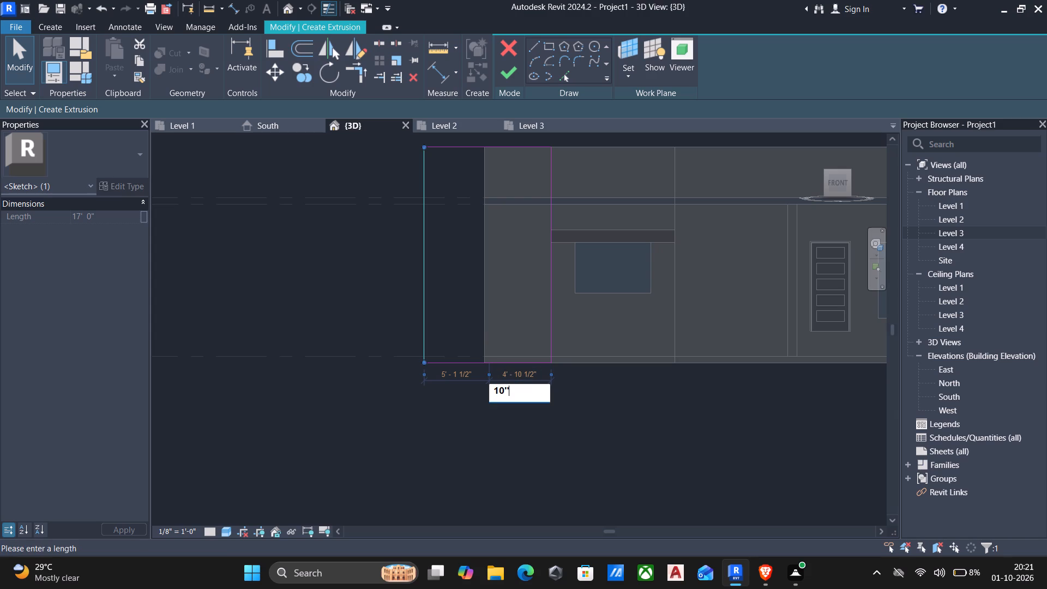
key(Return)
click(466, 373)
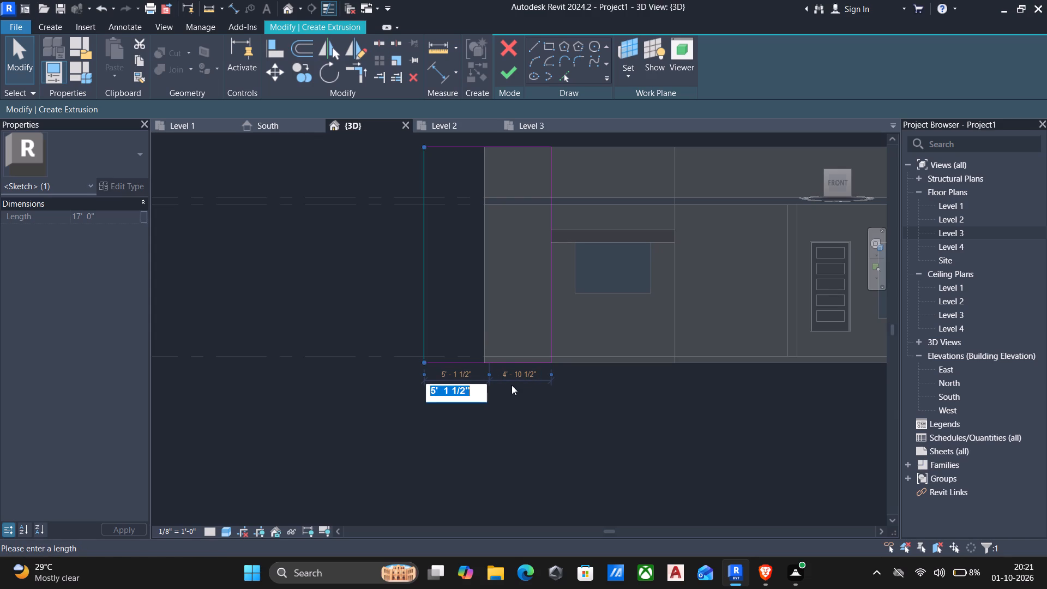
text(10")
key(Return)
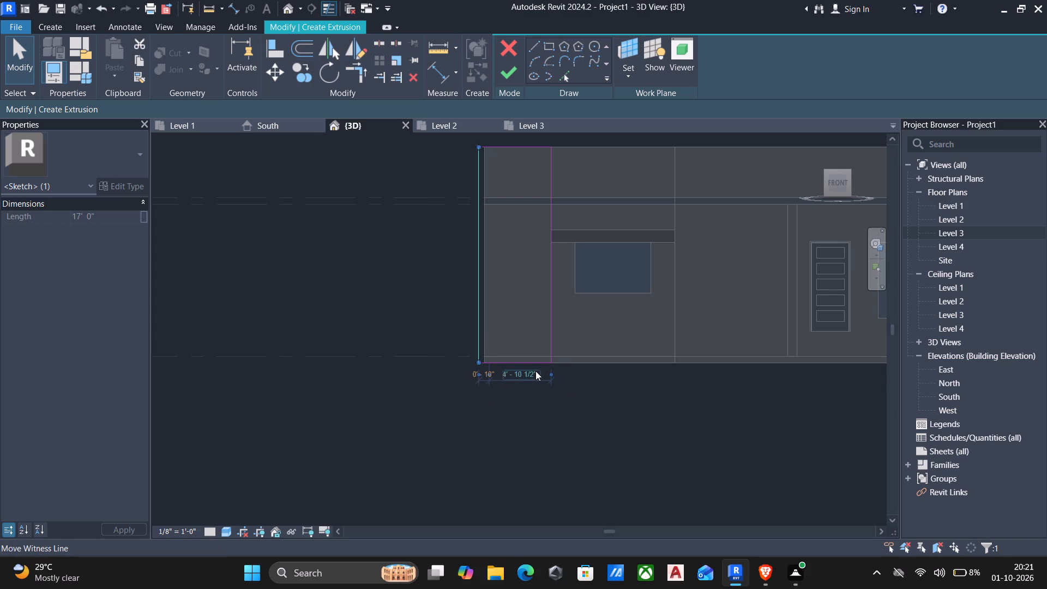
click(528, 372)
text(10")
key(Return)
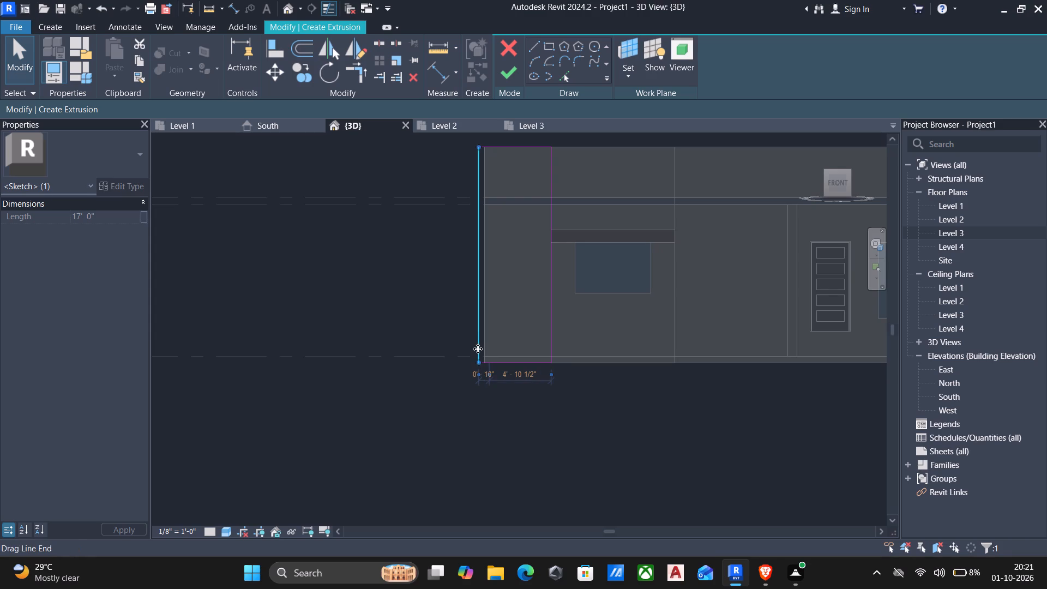
Nudge the fin profile's outer vertical line toward the window projection until the profile is about 11 1/2" wide.
key(Escape)
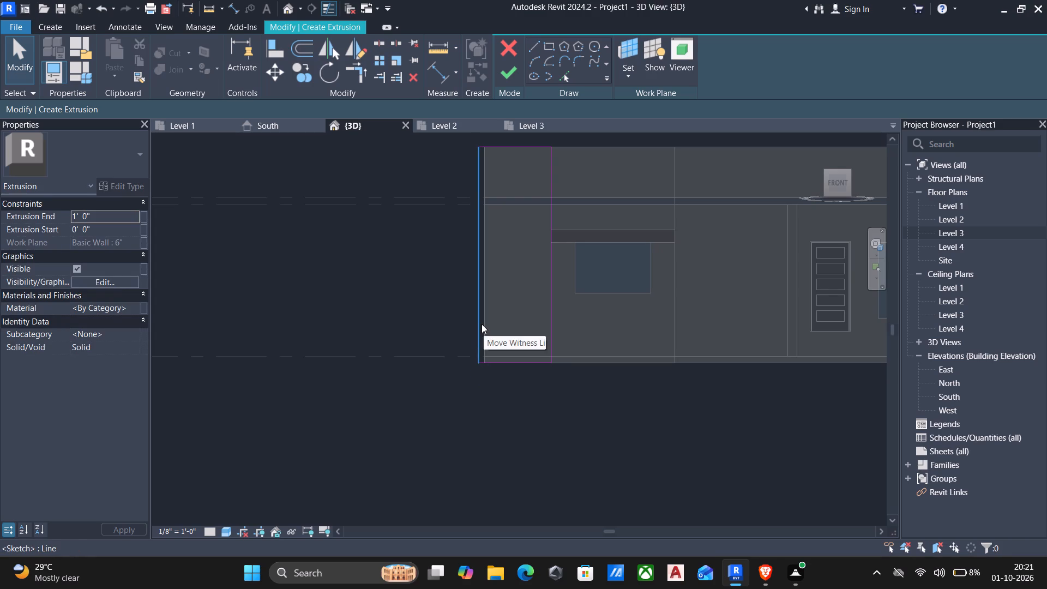
key(Right)
key(Right)
key(Right)
key(Right)
click(482, 324)
key(Right)
key(Right)
key(Right)
key(Right)
key(Right)
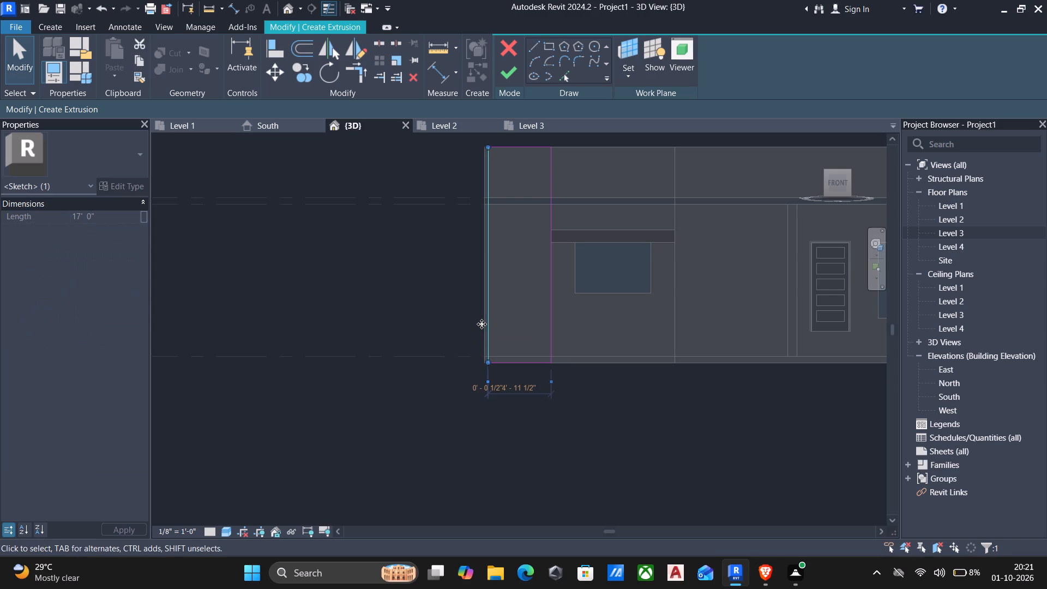
key(Right)
key(Right)
key(Right)
key(Right)
key(Right)
key(Right)
key(Right)
key(Right)
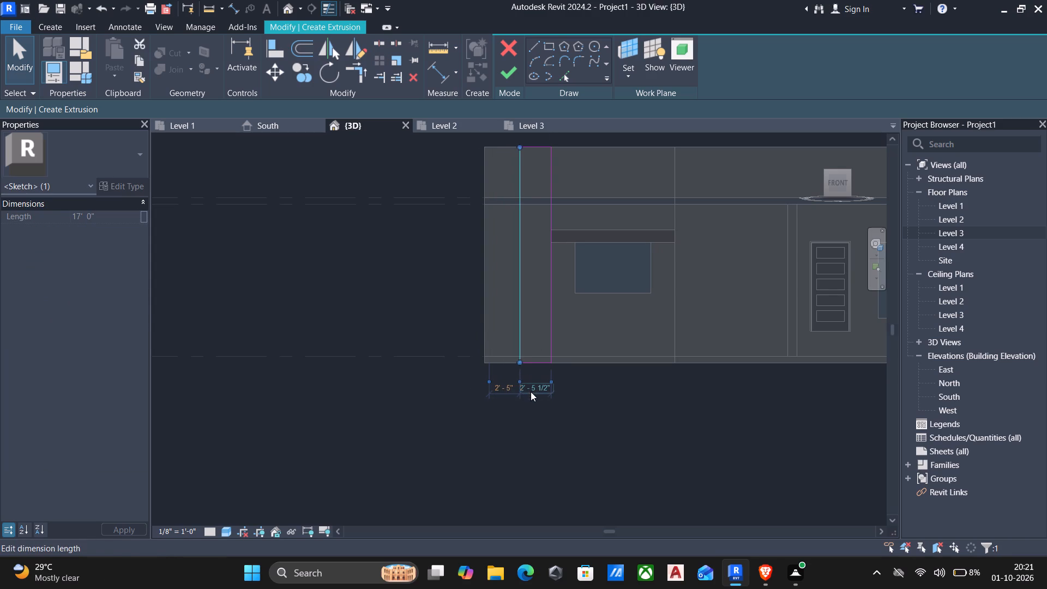
scroll(531, 392, up, 4)
key(Right)
key(Right)
key(Right)
key(Right)
key(Right)
key(Right)
key(Right)
key(Right)
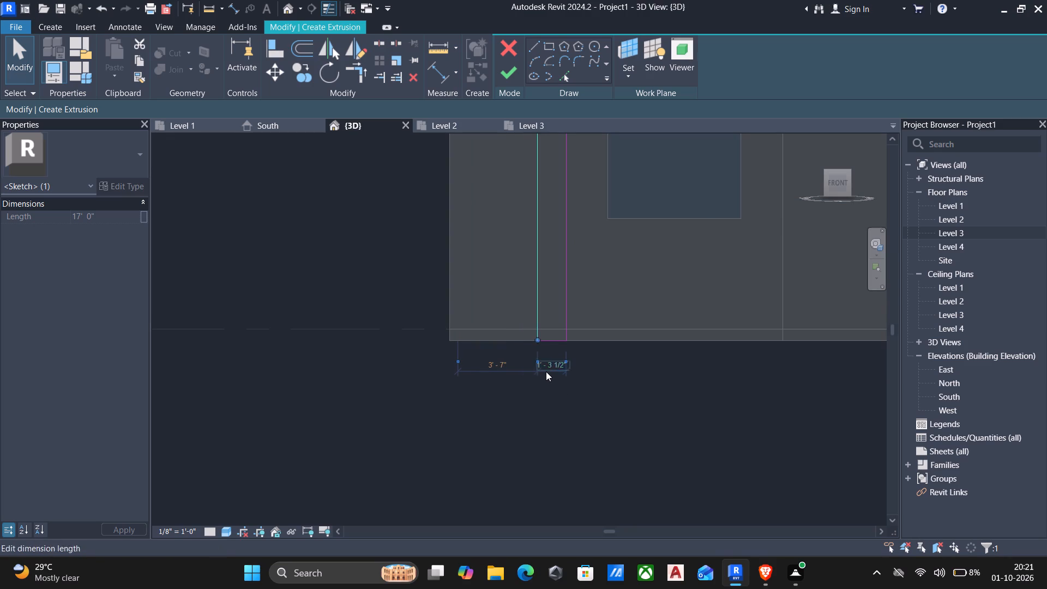
key(Right)
Set the fin profile's width to 10" by moving its outer vertical line.
click(554, 367)
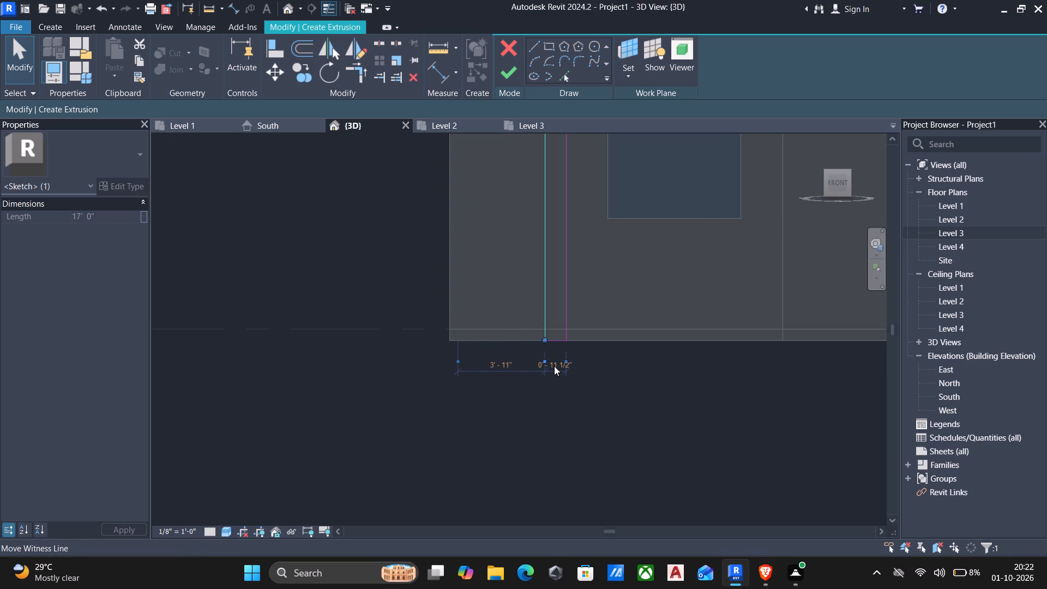
scroll(554, 366, up, 6)
click(553, 368)
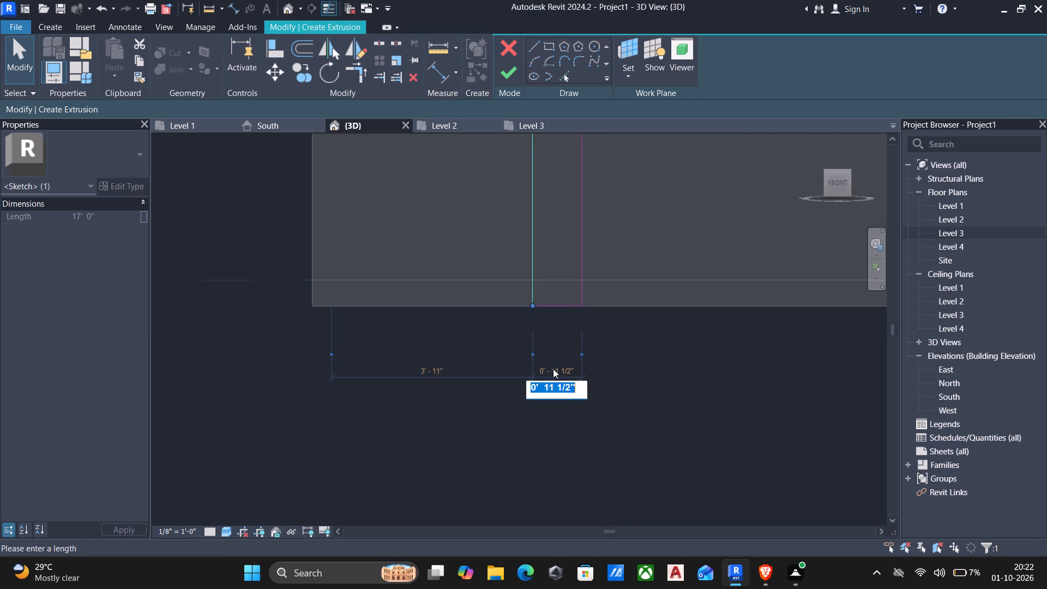
text(10")
key(Return)
scroll(553, 368, down, 3)
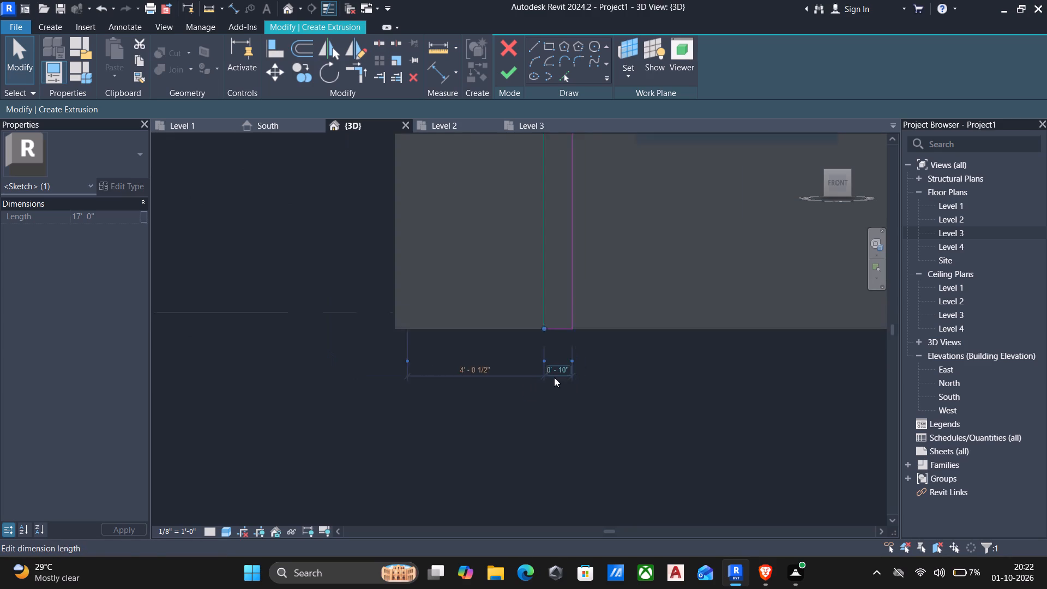
scroll(554, 377, down, 6)
middle_drag(538, 335, 533, 366)
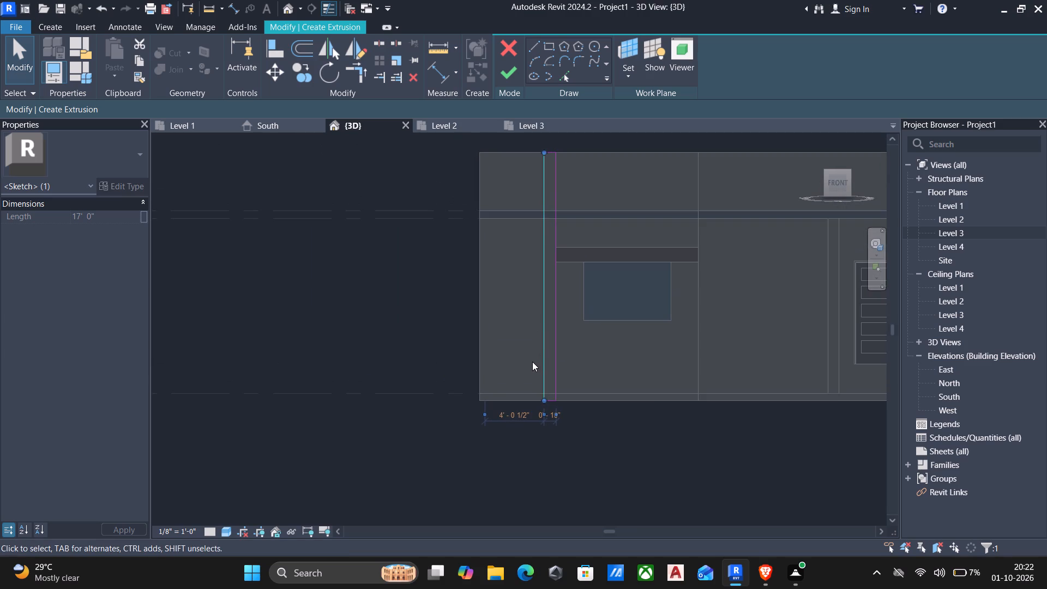
key(Escape)
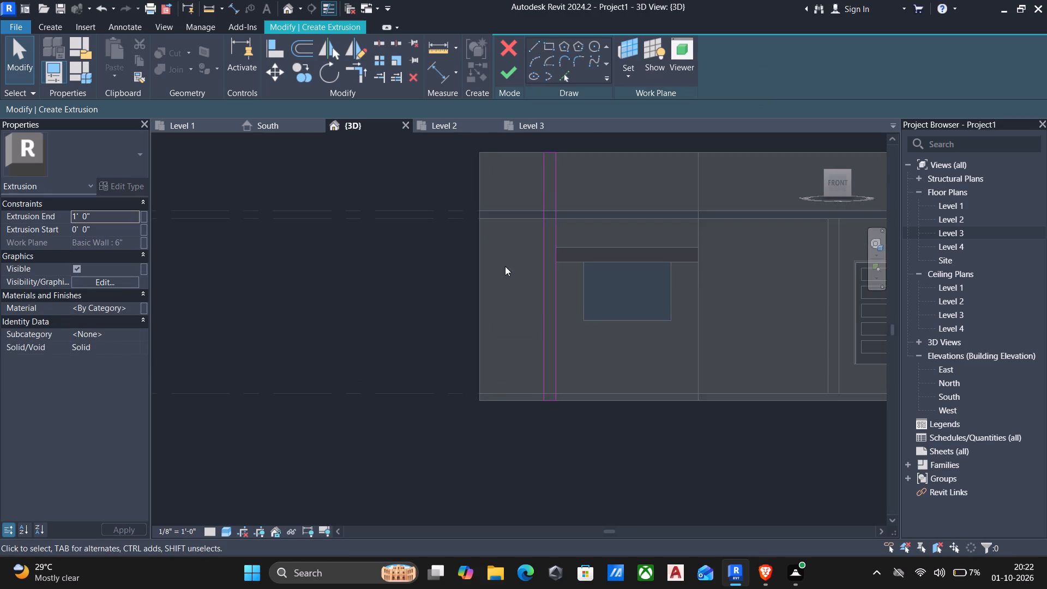
Replace the fin profile's short bottom line with an 8'-0" line along the wall base, running from its inner vertical line out past the house corner.
scroll(577, 431, up, 5)
click(516, 369)
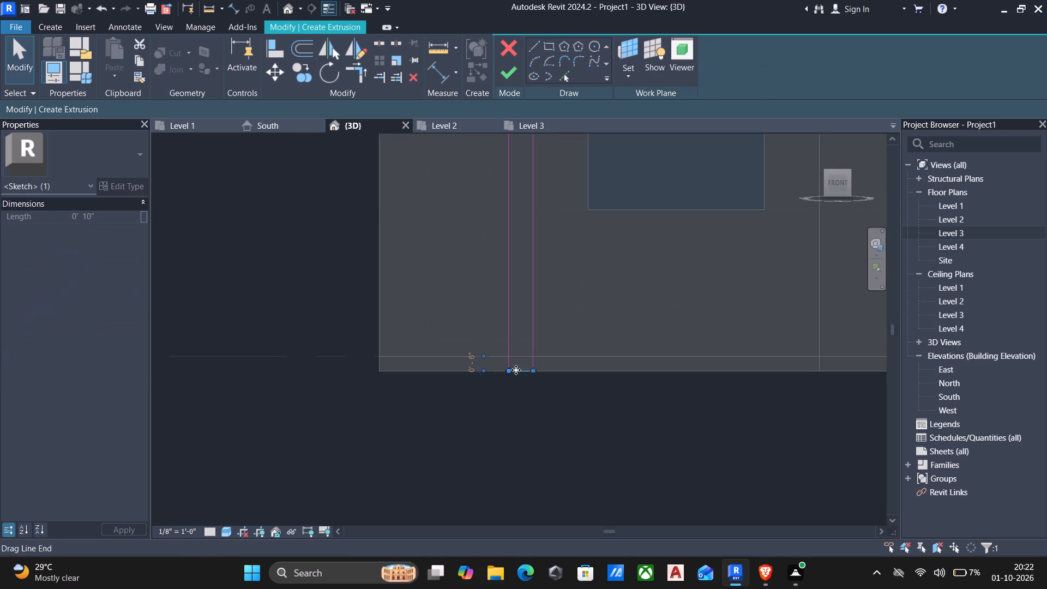
key(Delete)
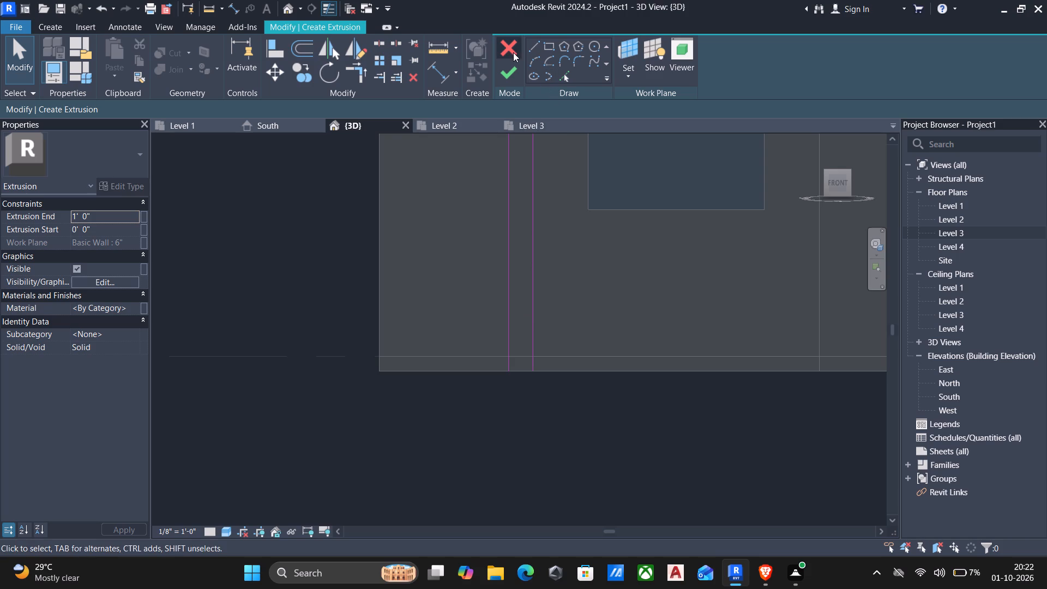
click(532, 50)
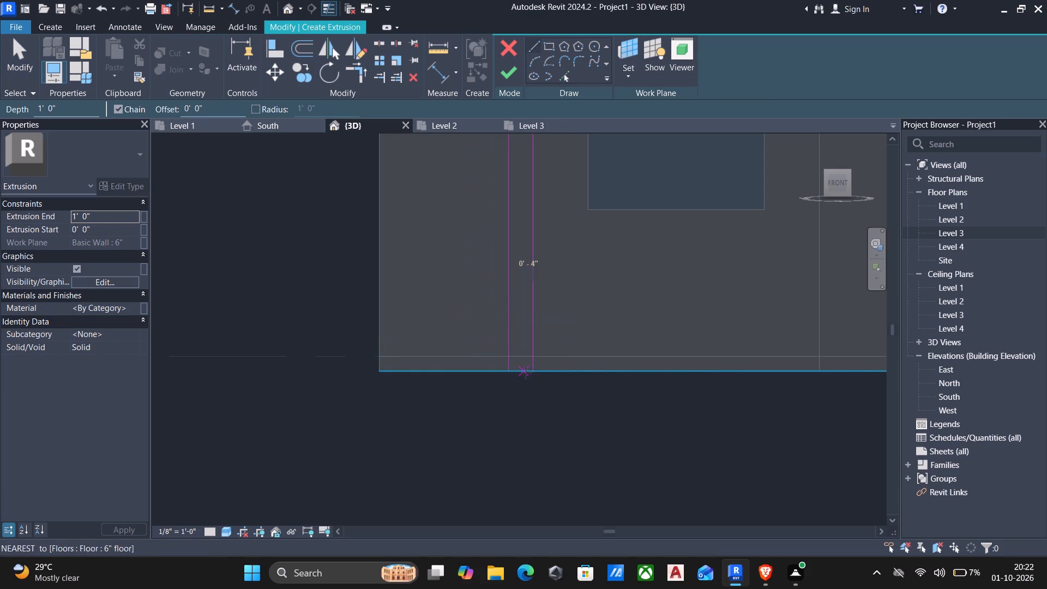
click(533, 375)
middle_drag(405, 373, 520, 338)
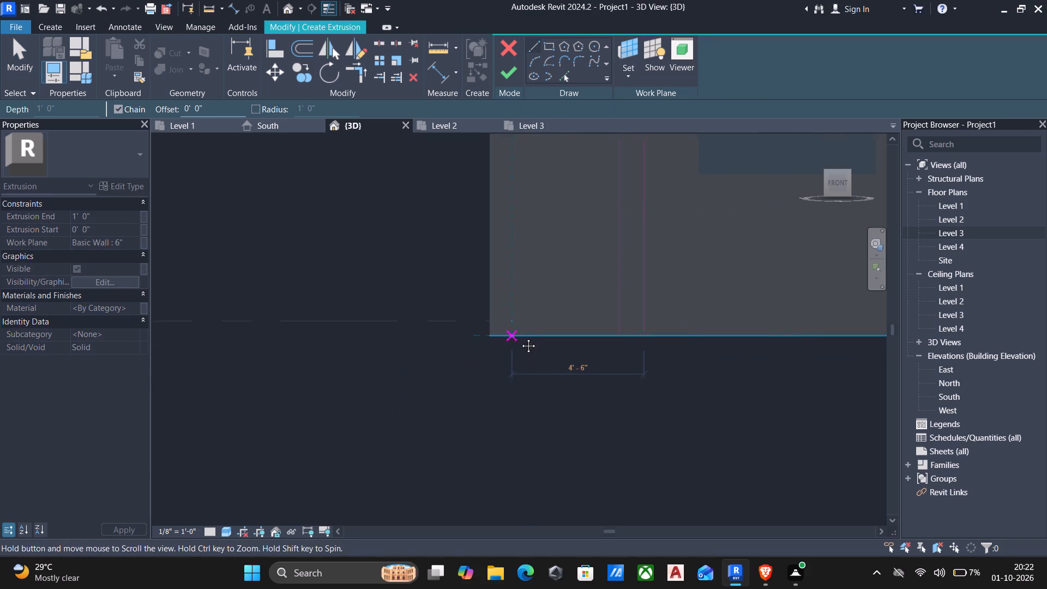
middle_drag(520, 338, 520, 334)
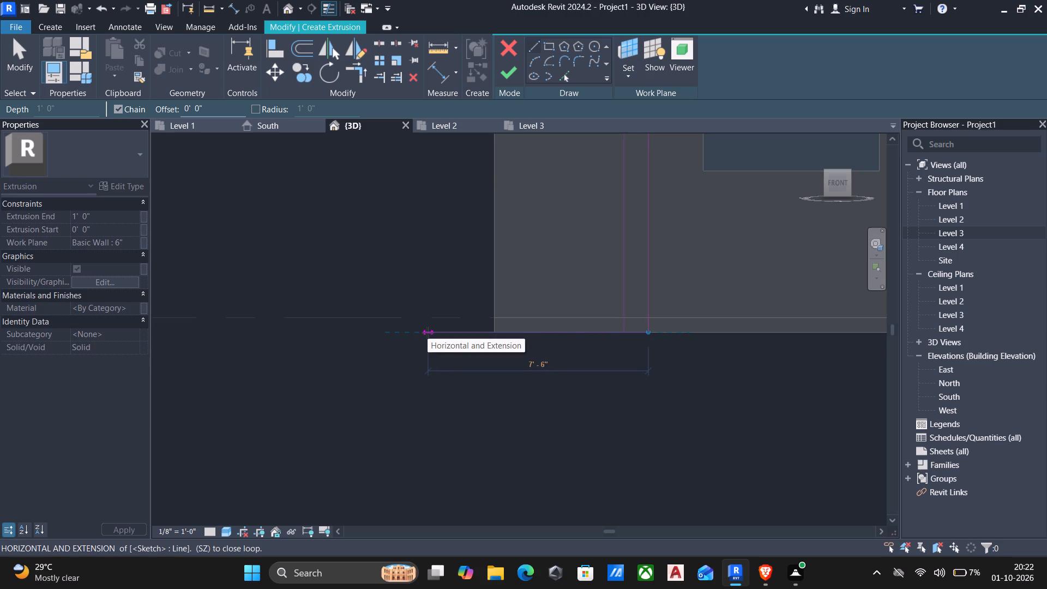
click(413, 328)
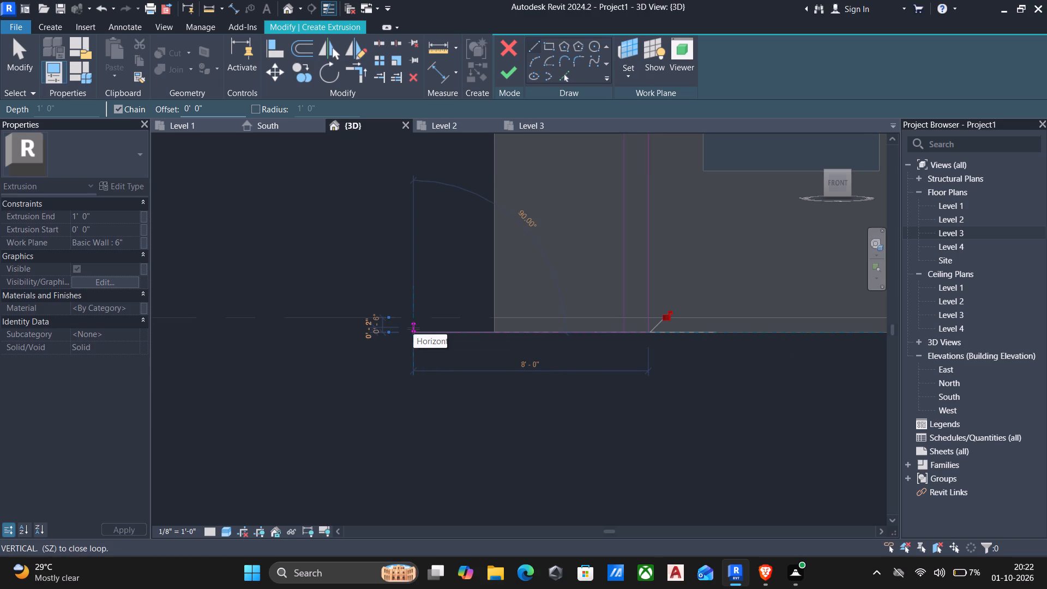
key(Escape)
Draw a parallel line above the 8'-0" base line using an 8" offset.
click(534, 45)
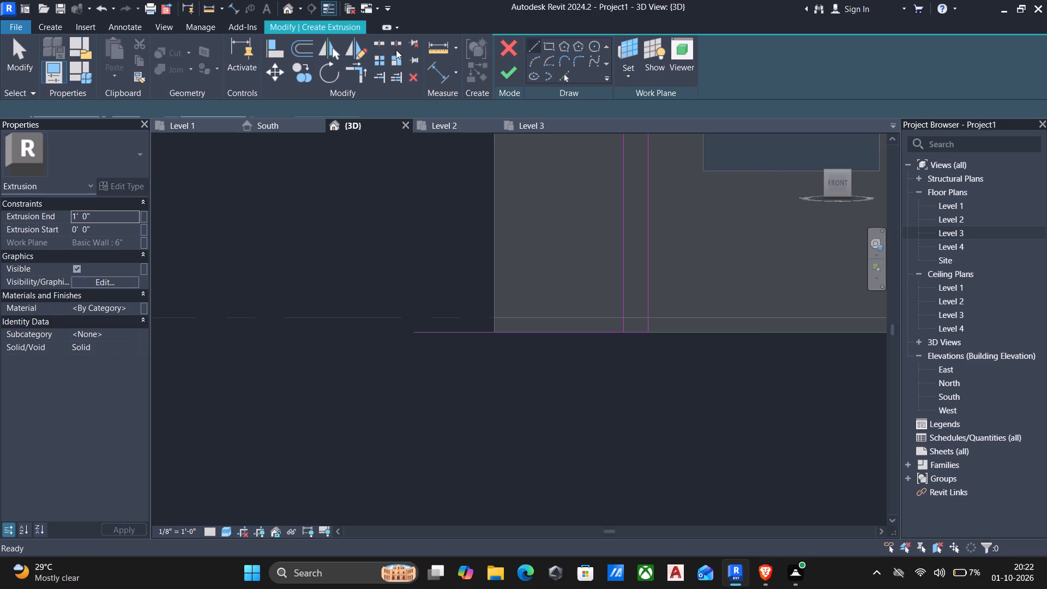
drag(220, 102, 28, 86)
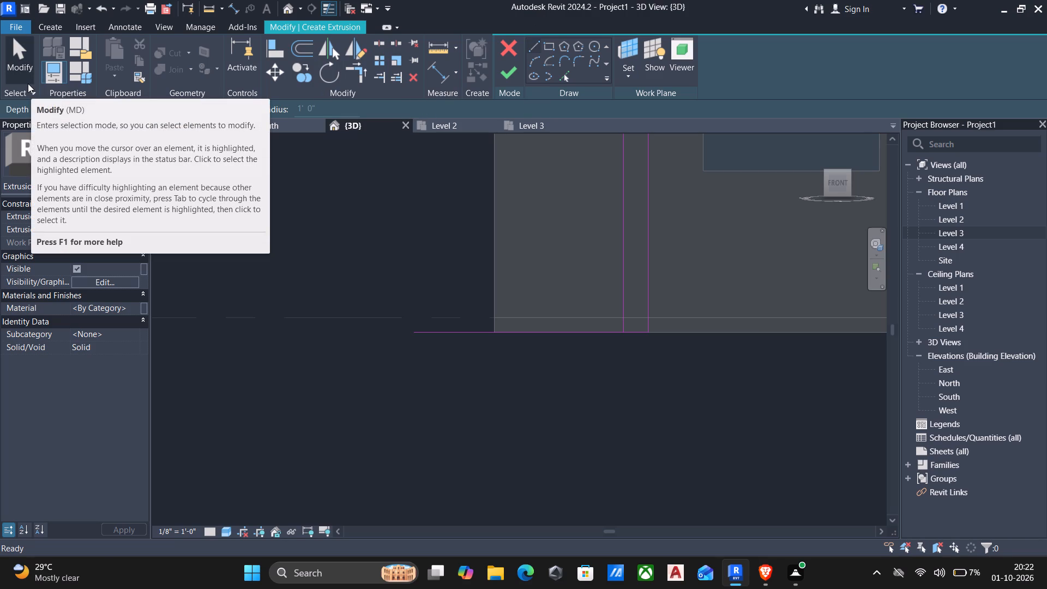
text(8")
key(Return)
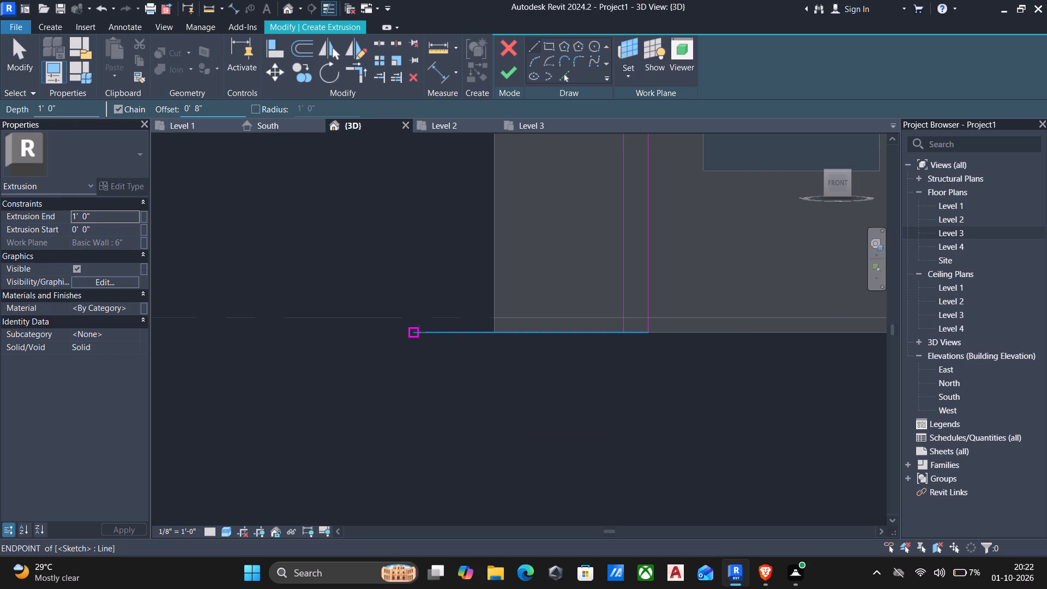
click(412, 329)
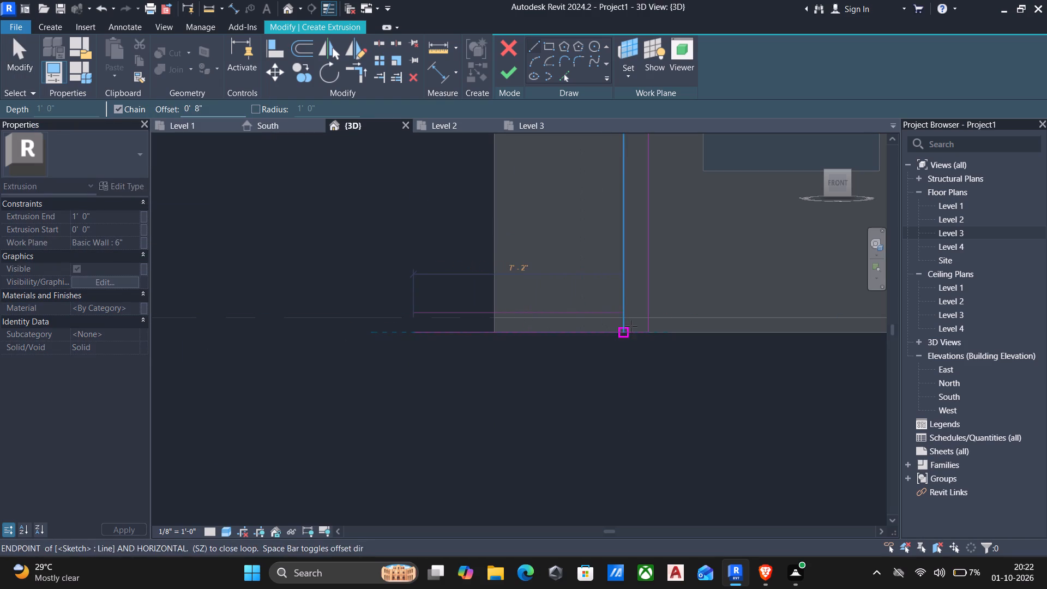
click(646, 326)
key(Escape)
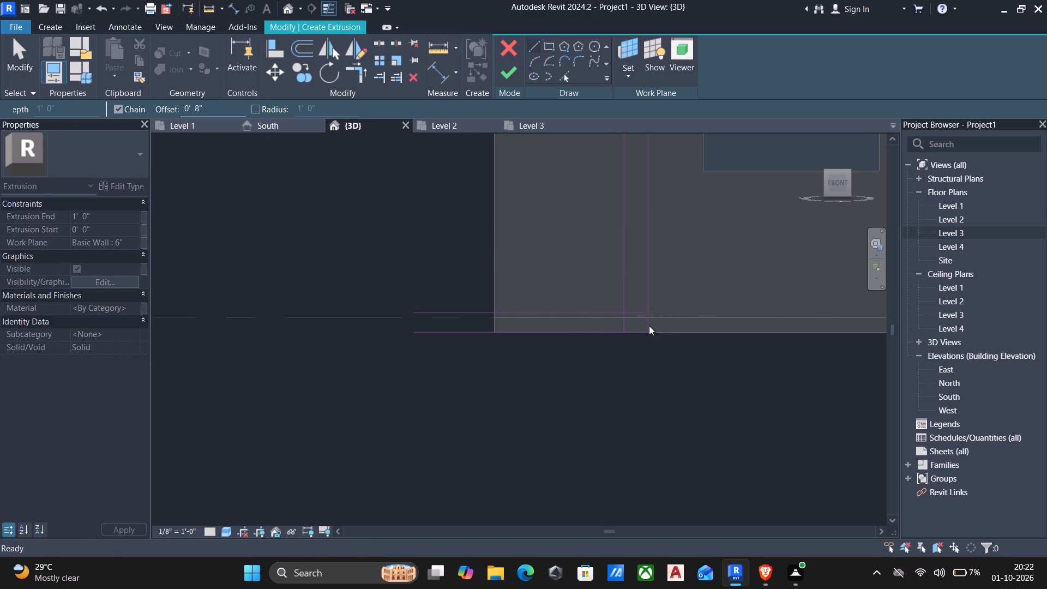
key(Escape)
Trim the 8" offset line and the fin's outer vertical line to each other to form an inside corner.
key(t)
key(r)
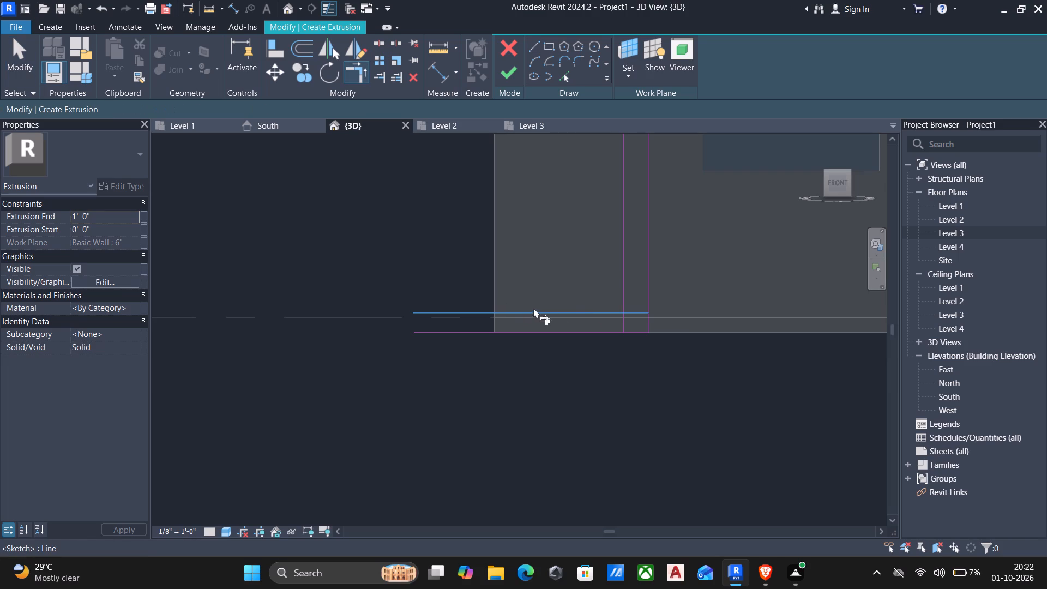
click(591, 310)
drag(637, 282, 648, 282)
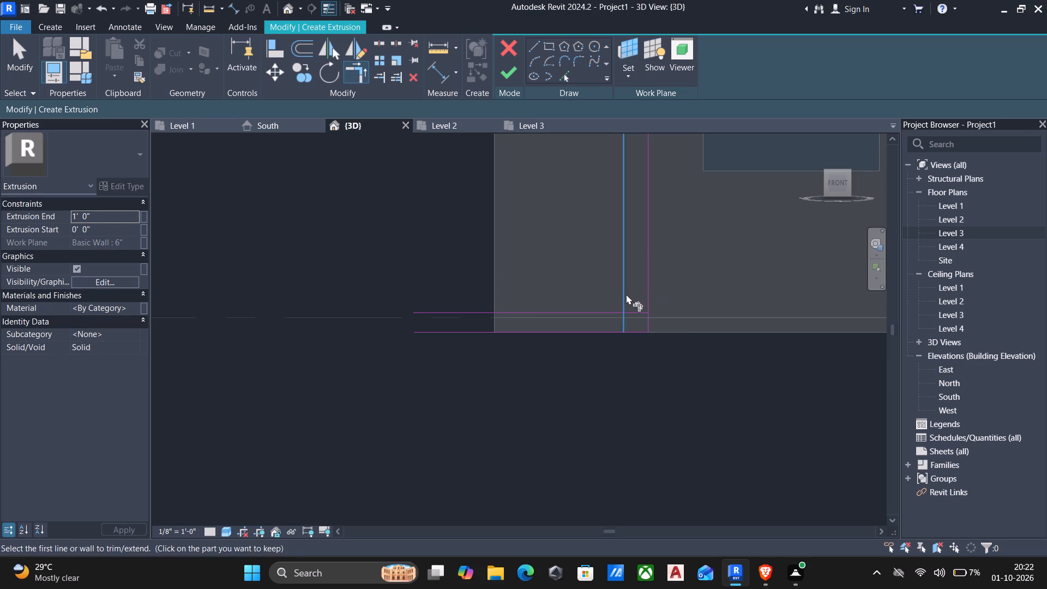
click(625, 294)
click(604, 309)
scroll(606, 304, down, 2)
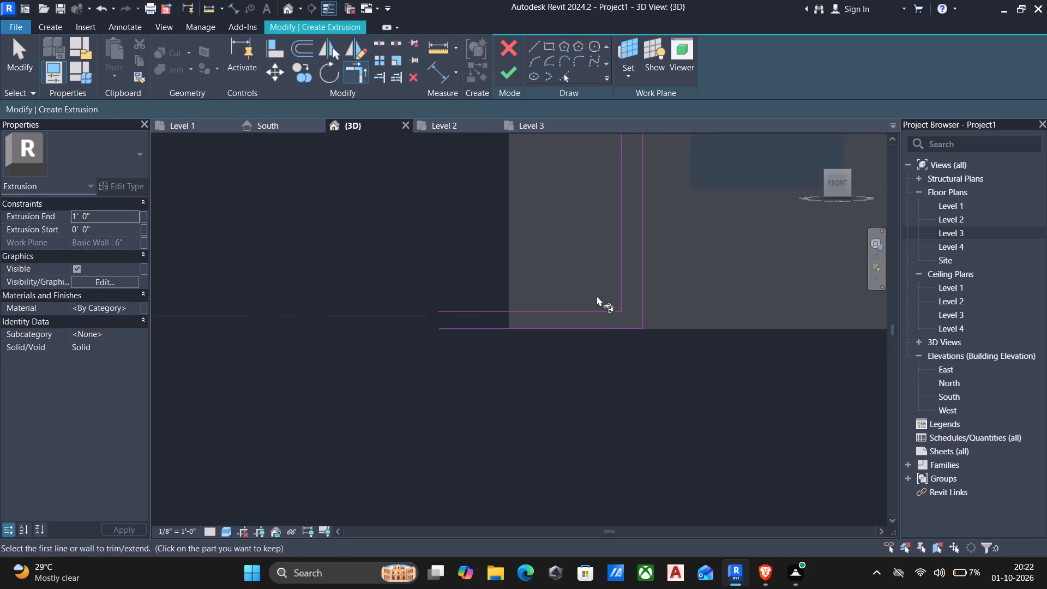
middle_drag(590, 298, 589, 328)
Close the outer end of the bottom arm with an 8" vertical line joining its two horizontal lines.
scroll(589, 327, up, 1)
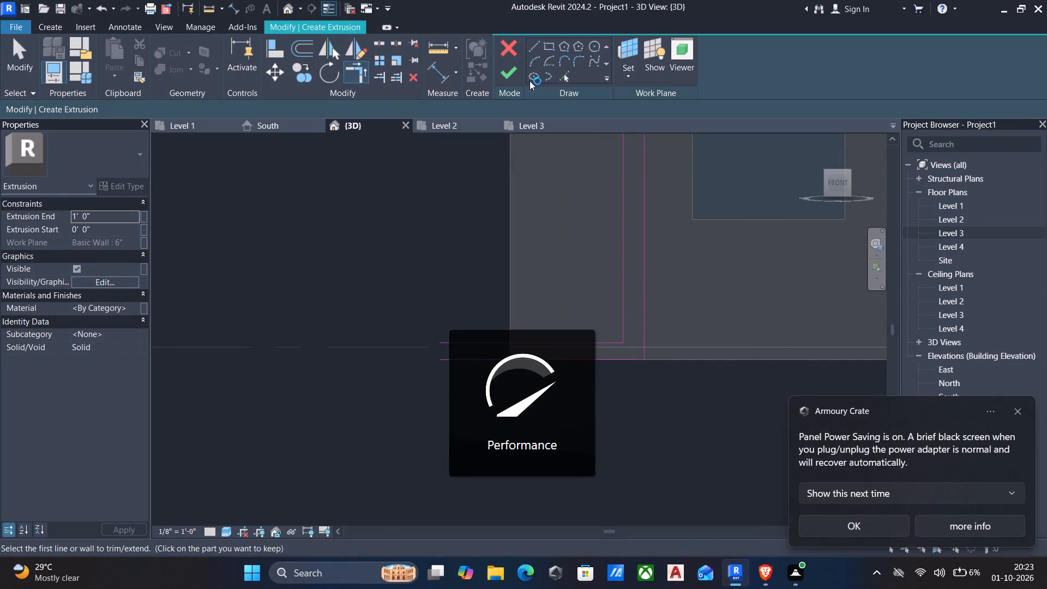
click(529, 50)
scroll(440, 362, up, 4)
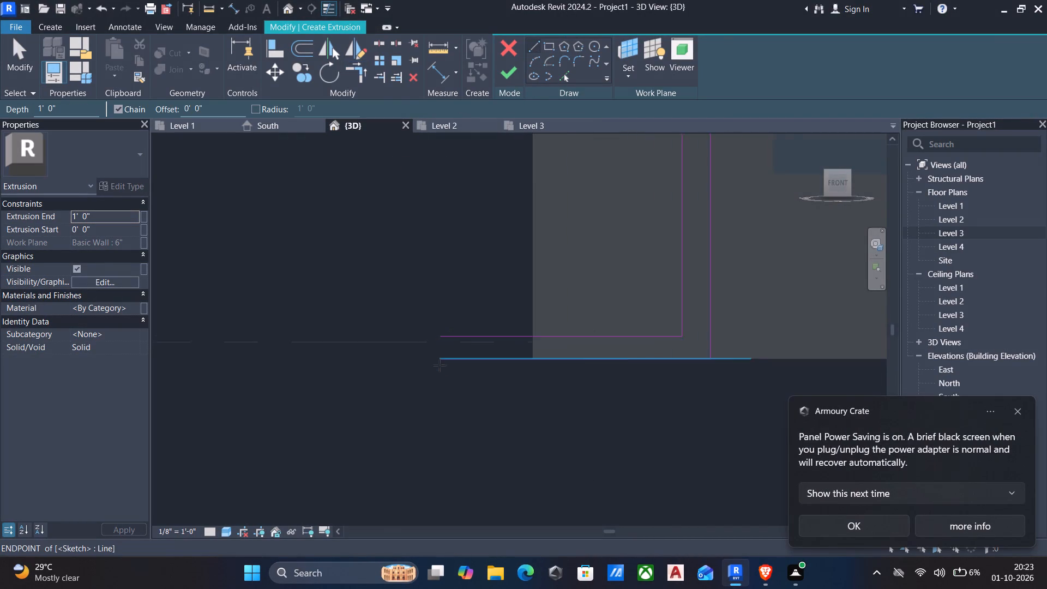
click(440, 359)
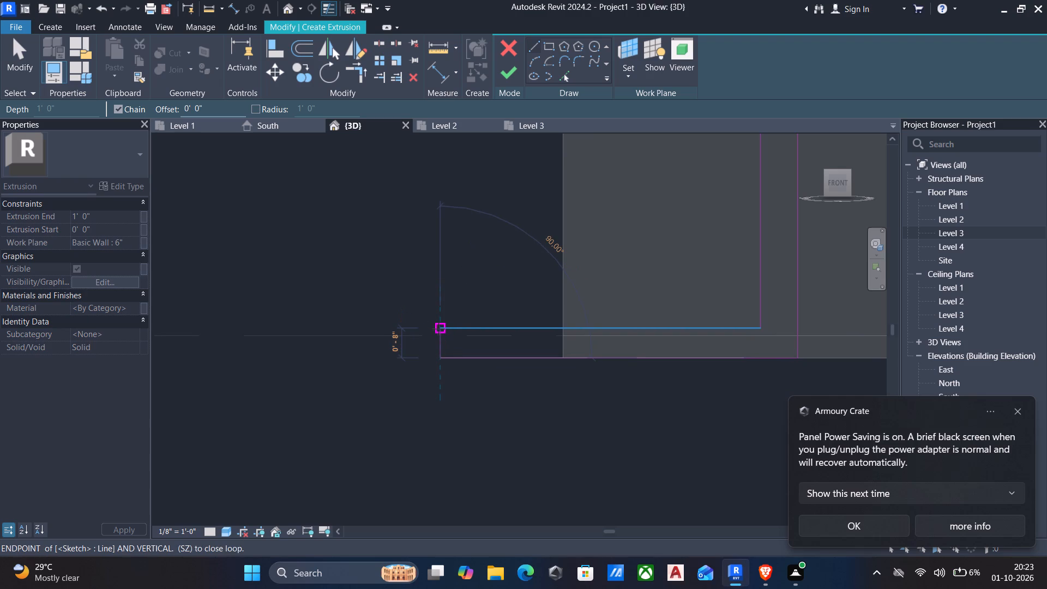
click(440, 329)
key(Escape)
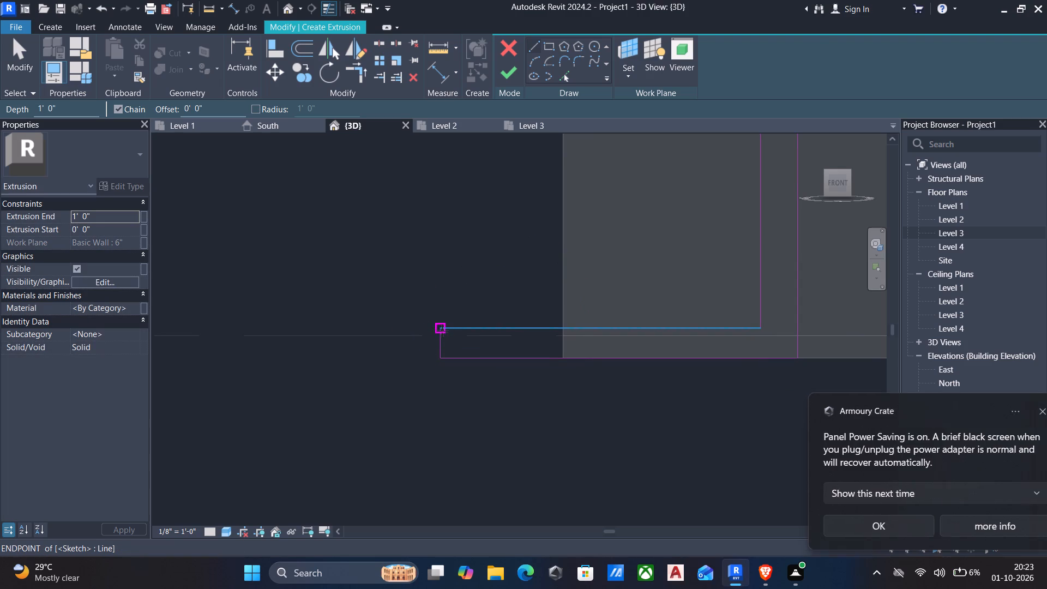
Delete the short horizontal line closing the top of the fin profile.
scroll(442, 333, down, 4)
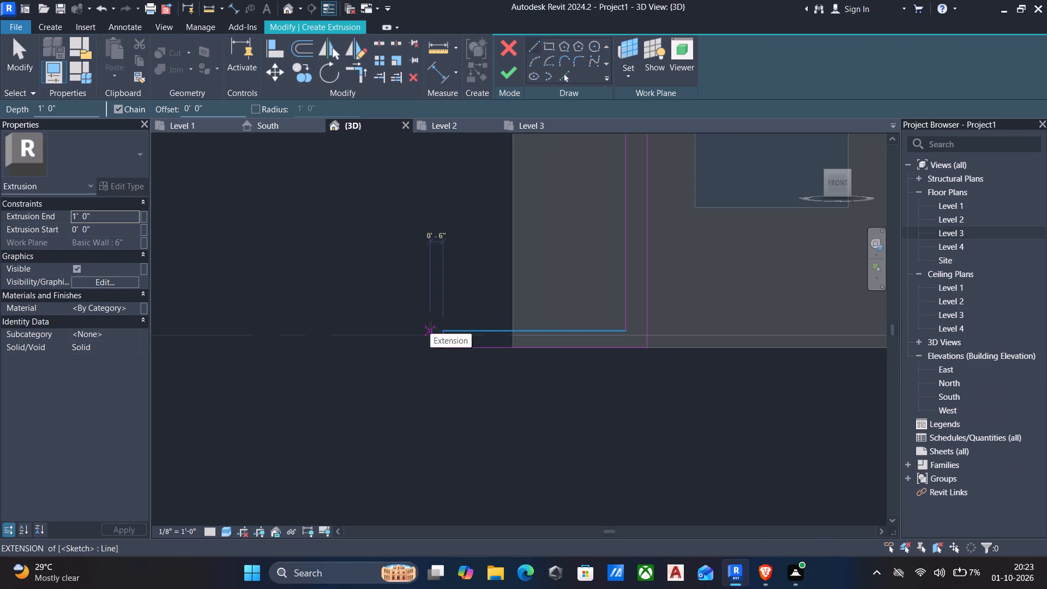
scroll(372, 194, down, 2)
middle_drag(372, 199, 371, 351)
scroll(425, 253, down, 2)
middle_drag(430, 249, 414, 318)
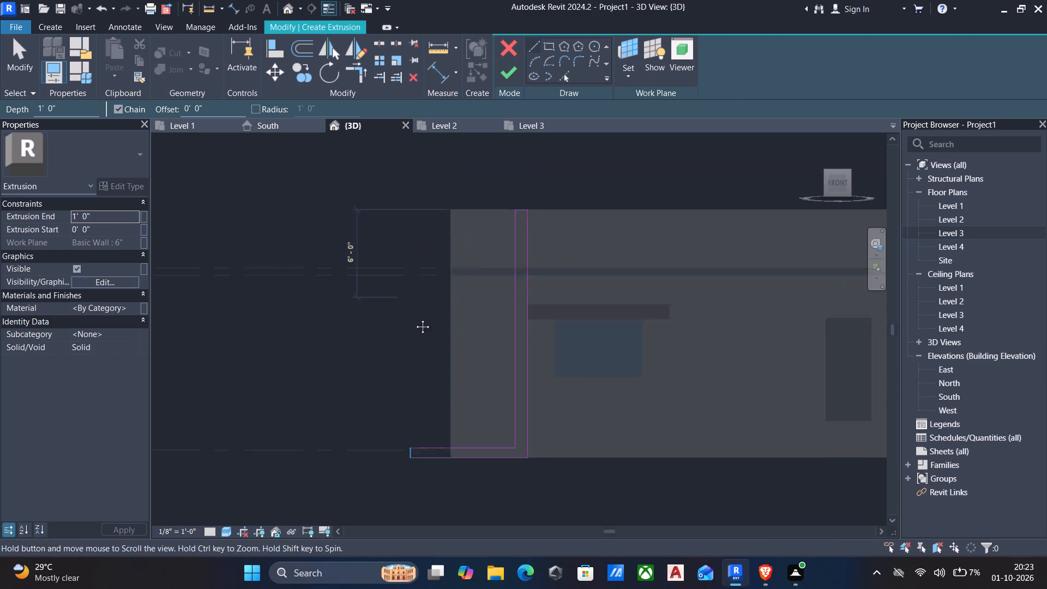
middle_drag(414, 318, 413, 326)
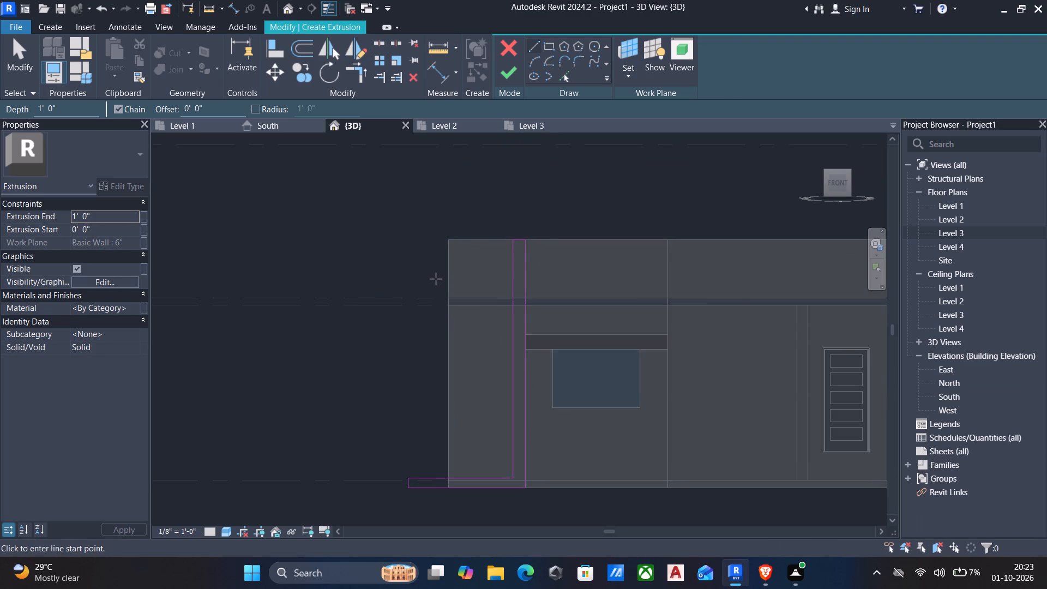
scroll(518, 242, up, 3)
key(Escape)
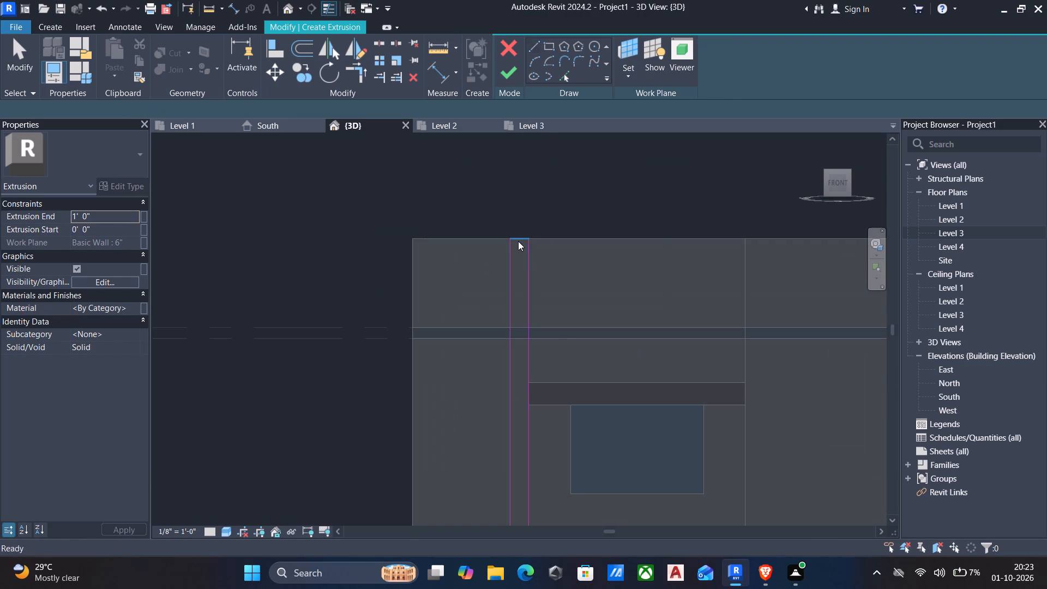
click(521, 241)
key(Delete)
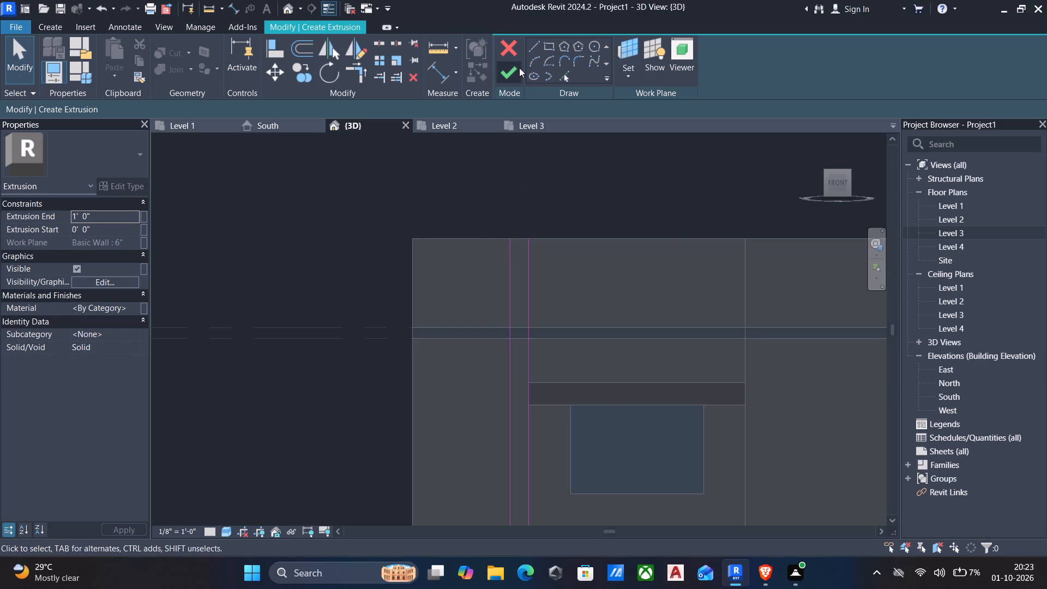
Draw an 8'-0" line along the parapet top from the fin's inner vertical line out past the house corner, aligned with the bottom arm's end.
click(538, 47)
scroll(532, 227, up, 3)
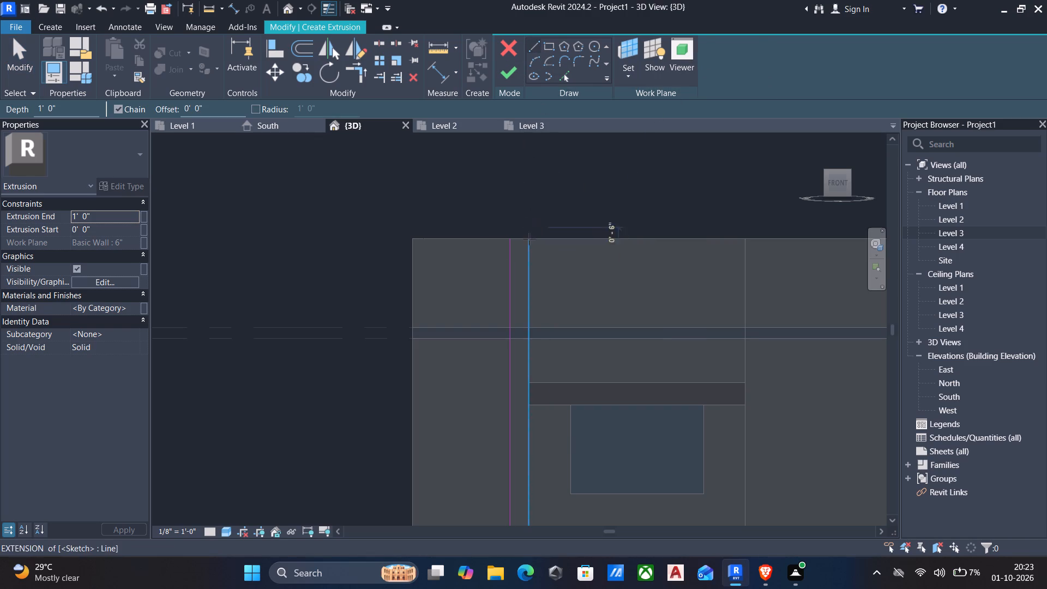
scroll(529, 239, up, 1)
click(531, 245)
middle_drag(376, 249, 376, 250)
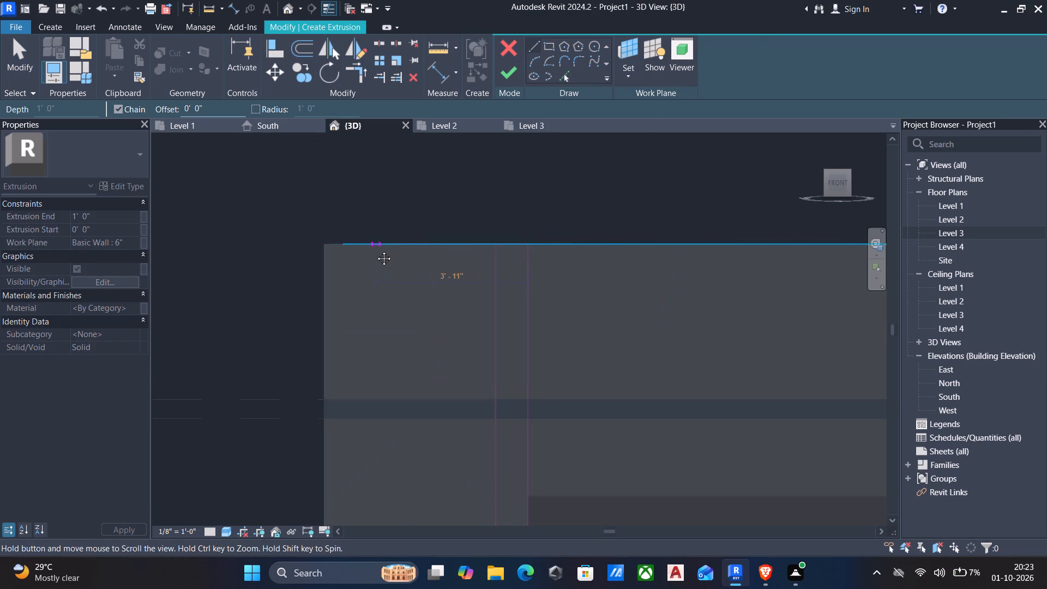
middle_drag(376, 250, 441, 223)
scroll(442, 220, down, 2)
scroll(377, 223, down, 1)
middle_drag(377, 223, 379, 212)
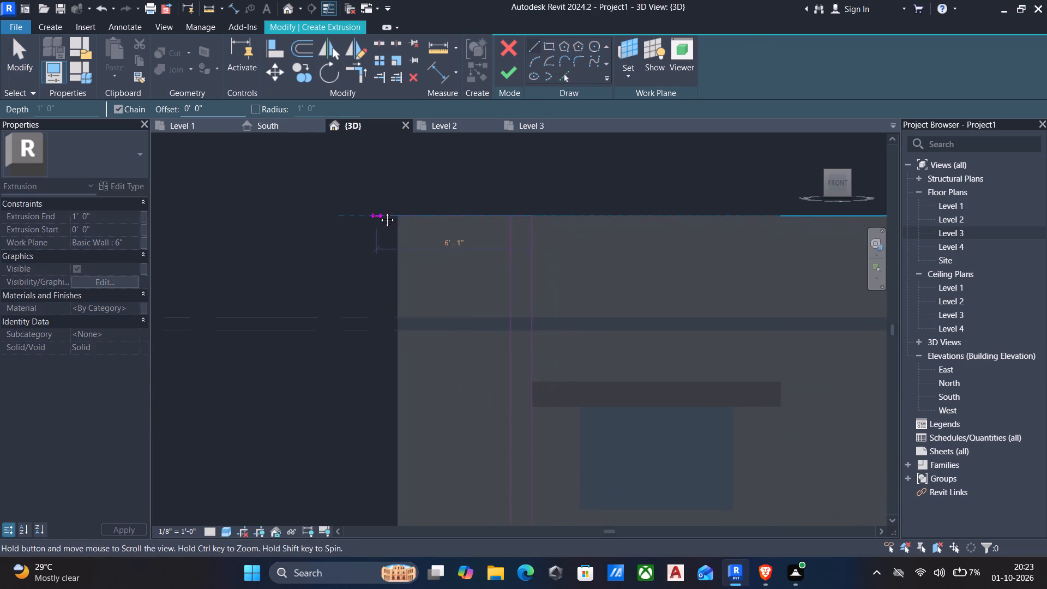
middle_drag(379, 212, 392, 182)
scroll(390, 176, down, 2)
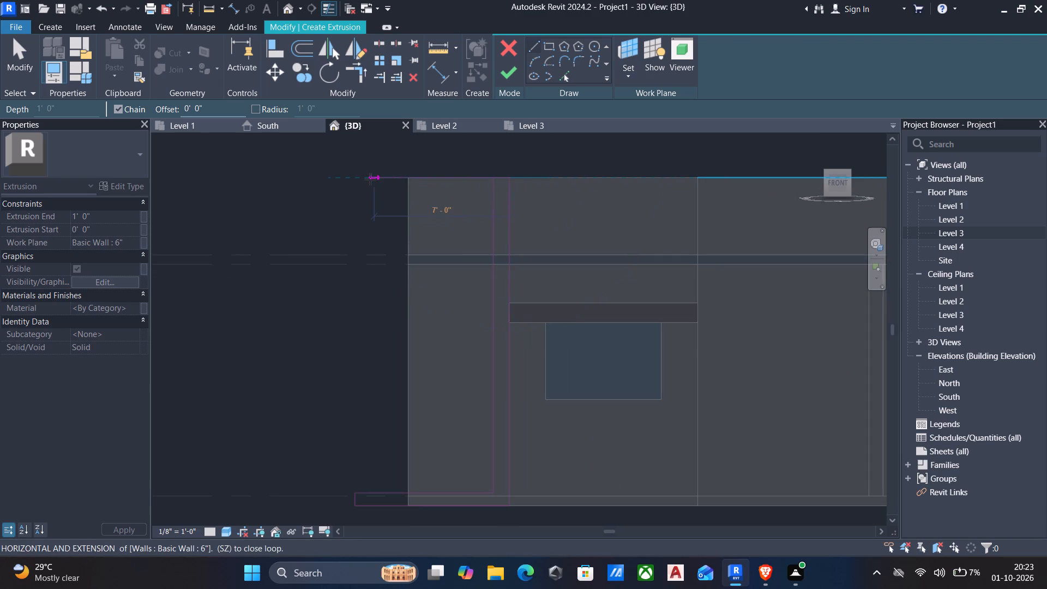
click(355, 177)
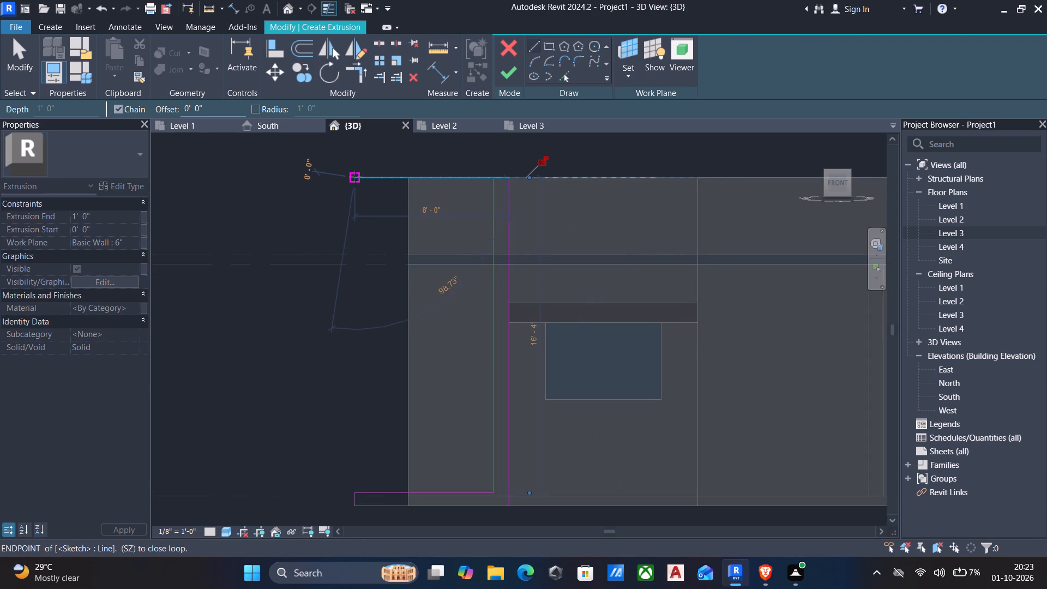
key(Escape)
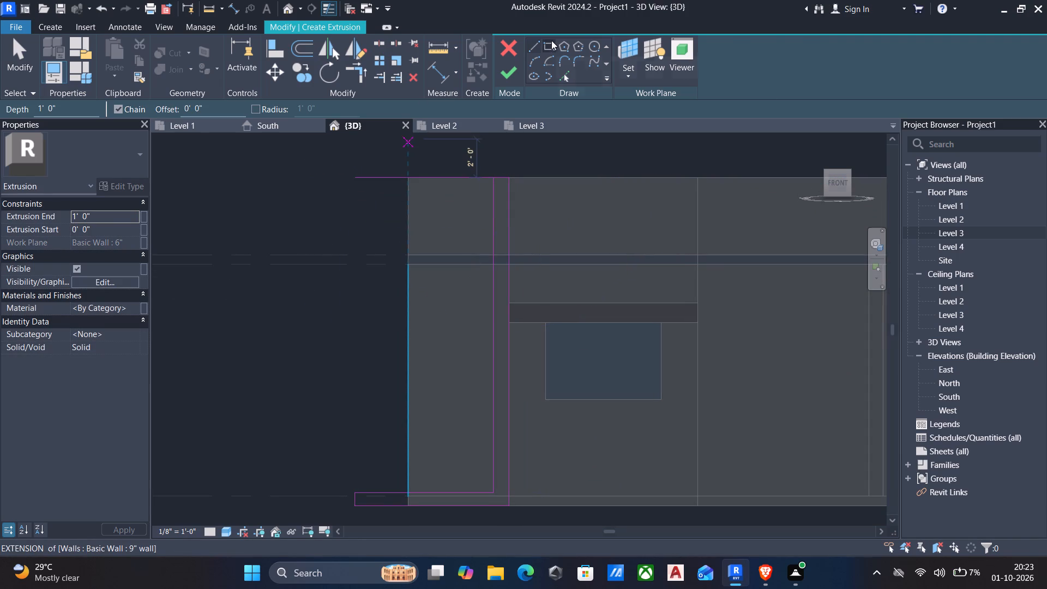
Draw an 8'-0" horizontal line offset 10" below the top arm's upper line, starting from the fin's inner vertical line.
click(534, 43)
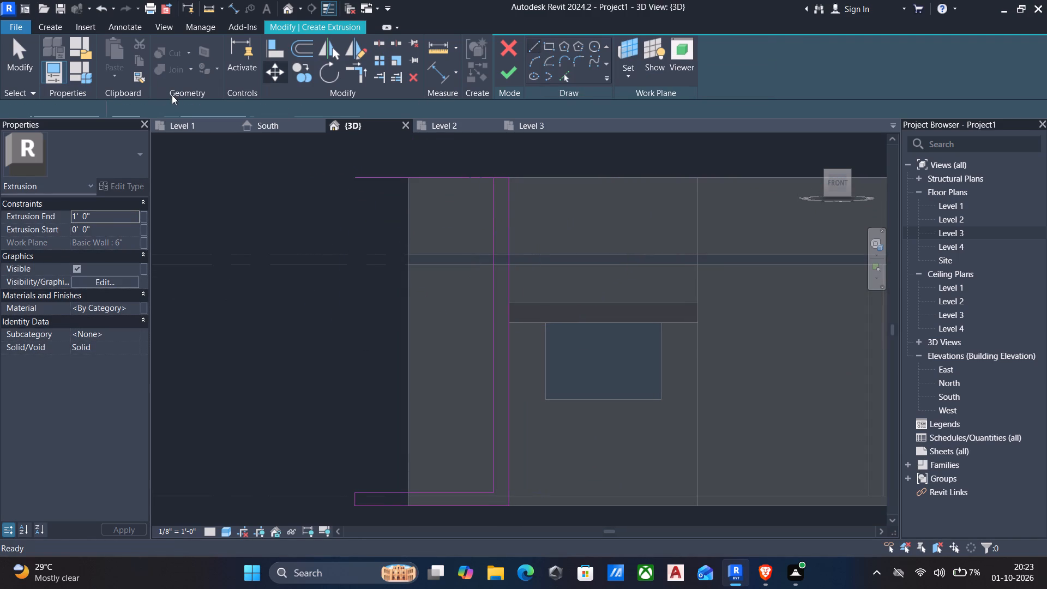
drag(209, 108, 61, 104)
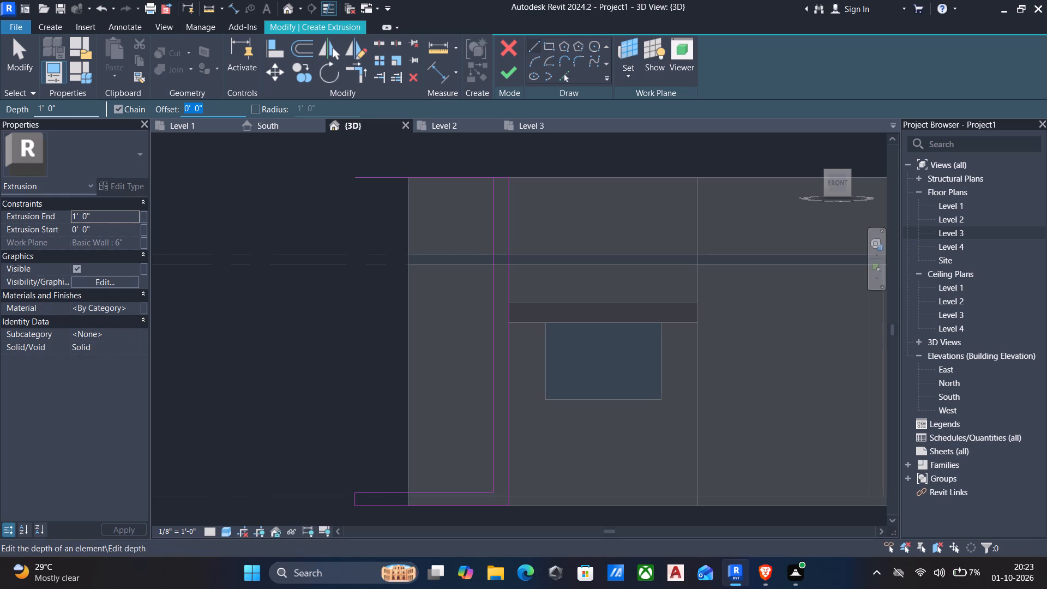
text(10")
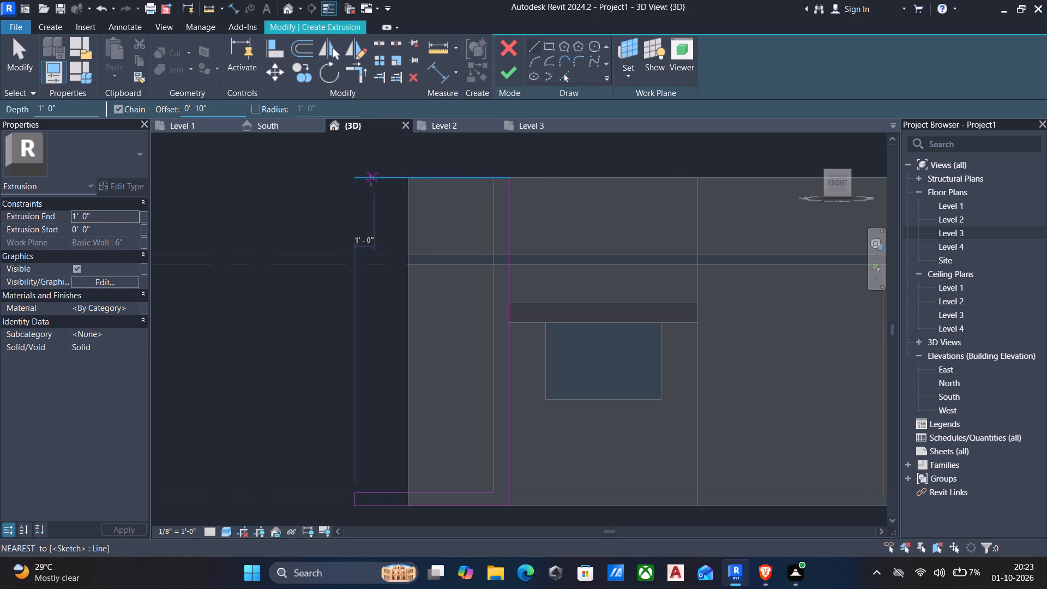
click(508, 178)
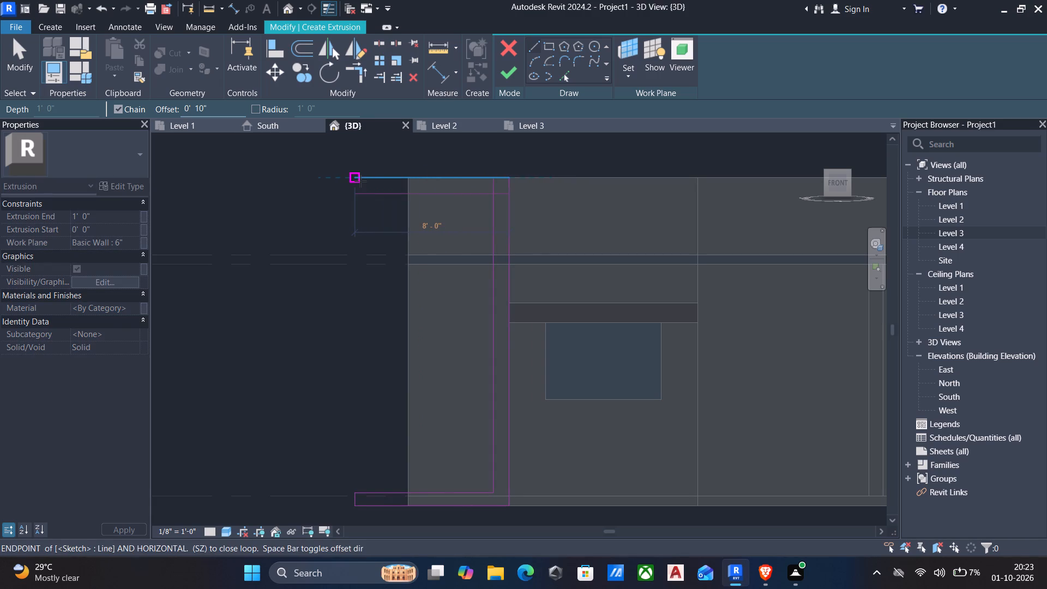
click(359, 181)
key(Escape)
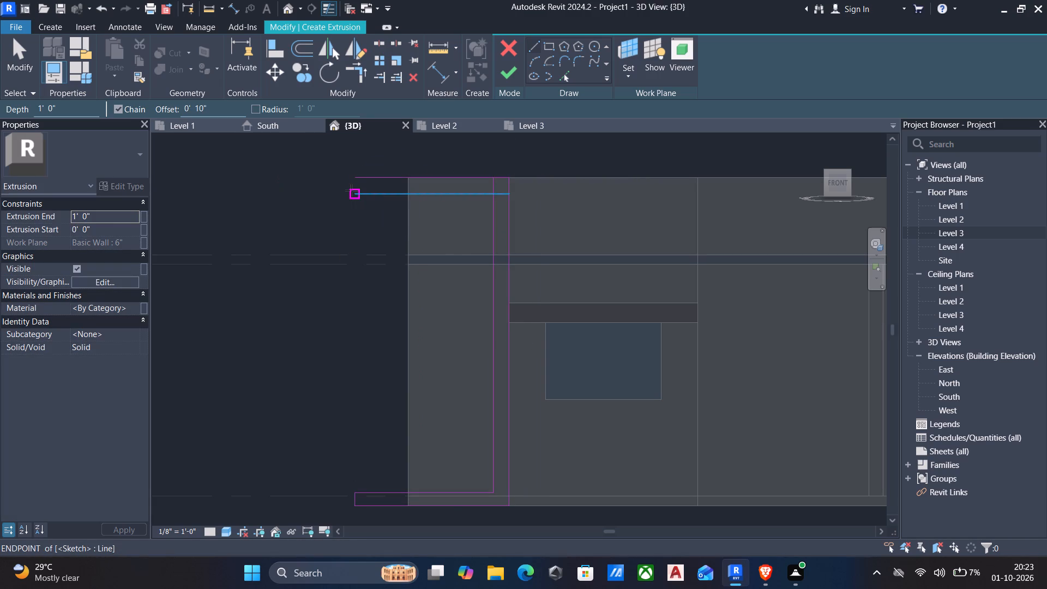
key(Escape)
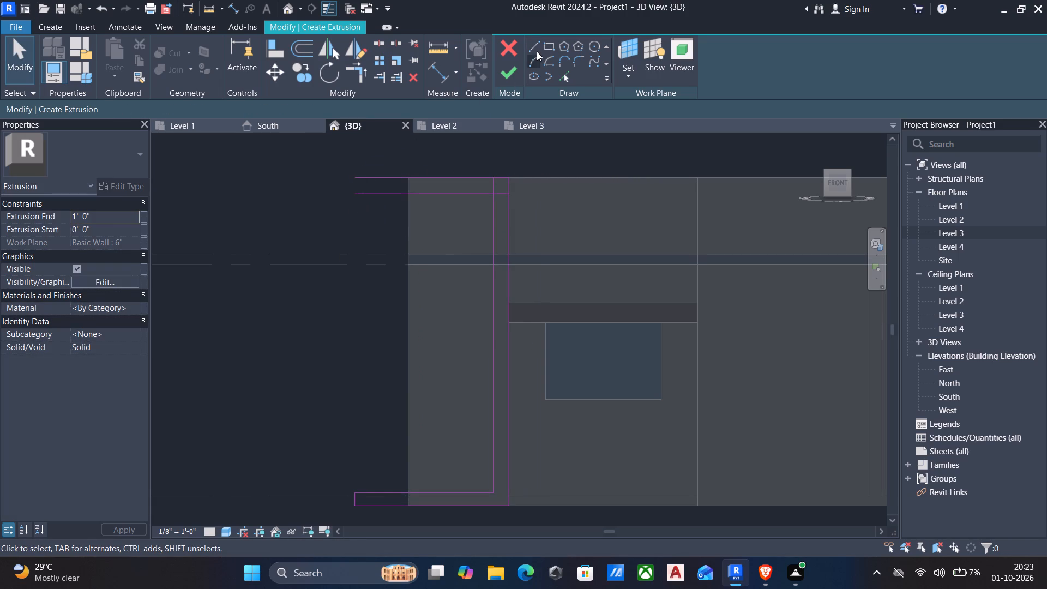
Close the outer end of the top arm with a vertical line joining its two horizontal lines.
click(537, 47)
scroll(356, 185, up, 3)
click(353, 174)
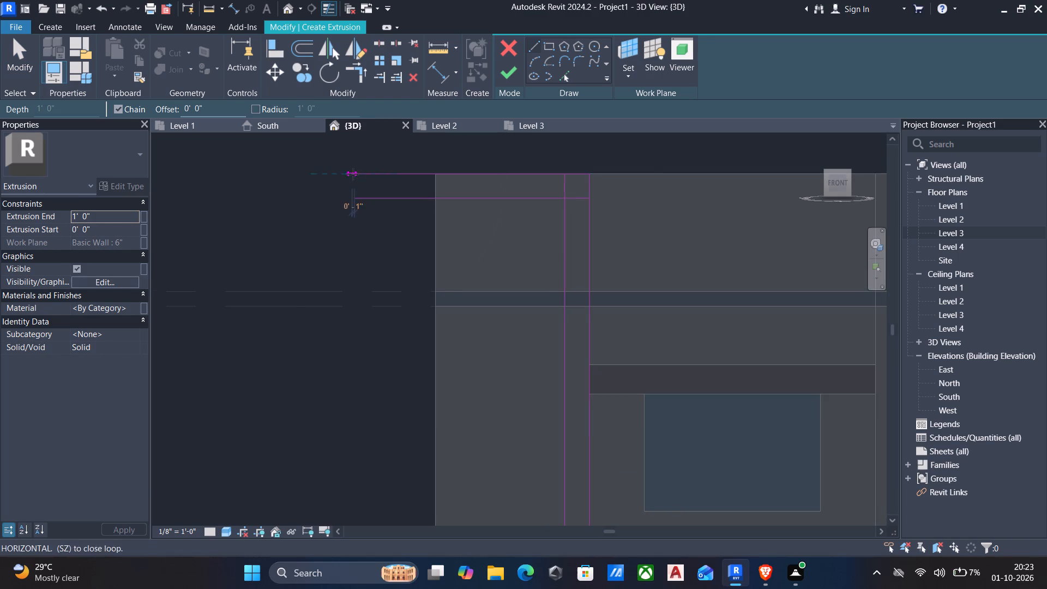
click(357, 197)
key(Escape)
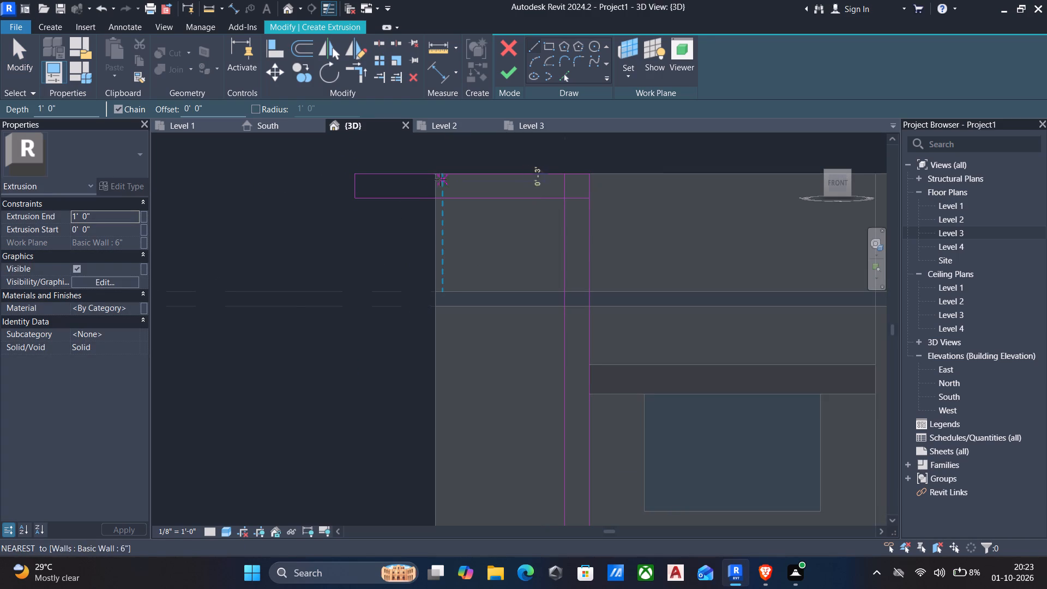
key(Escape)
Trim the 10" offset line and the fin's outer vertical line to each other to form the upper inside corner.
text(tr)
click(473, 196)
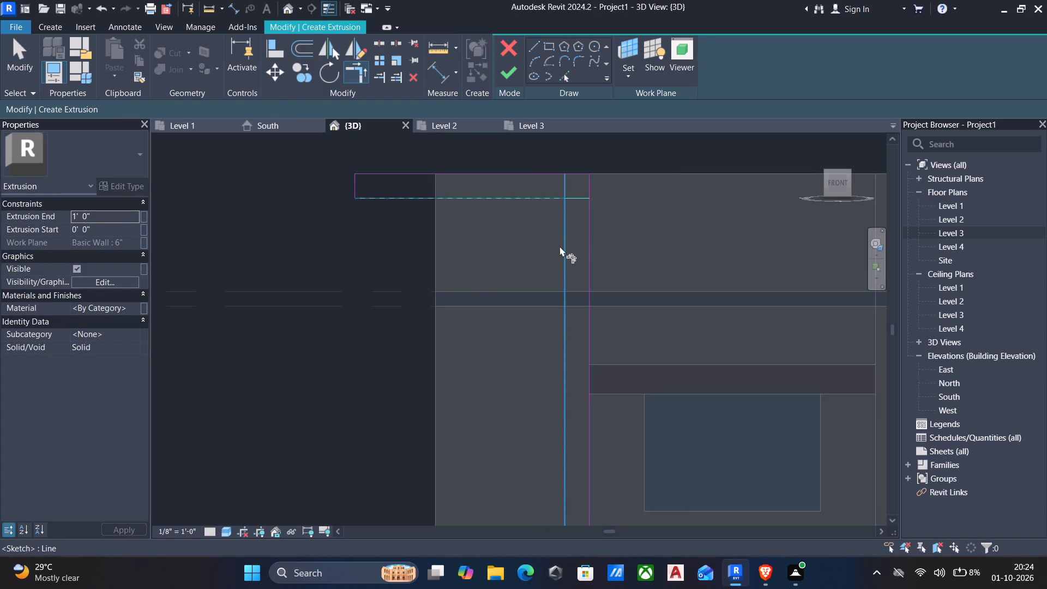
click(559, 246)
scroll(503, 242, down, 5)
middle_click(477, 278)
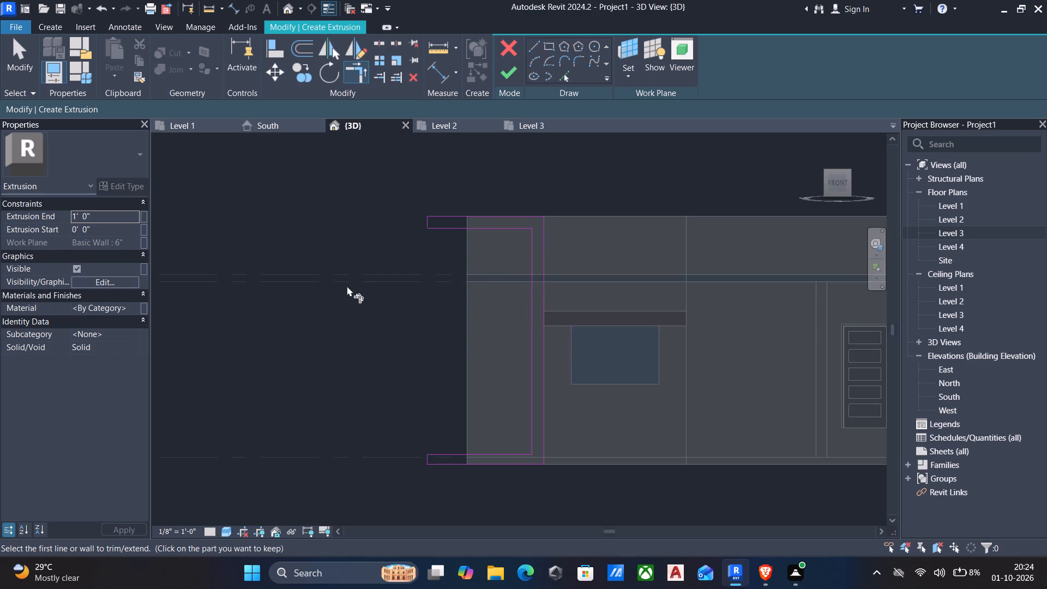
key(Escape)
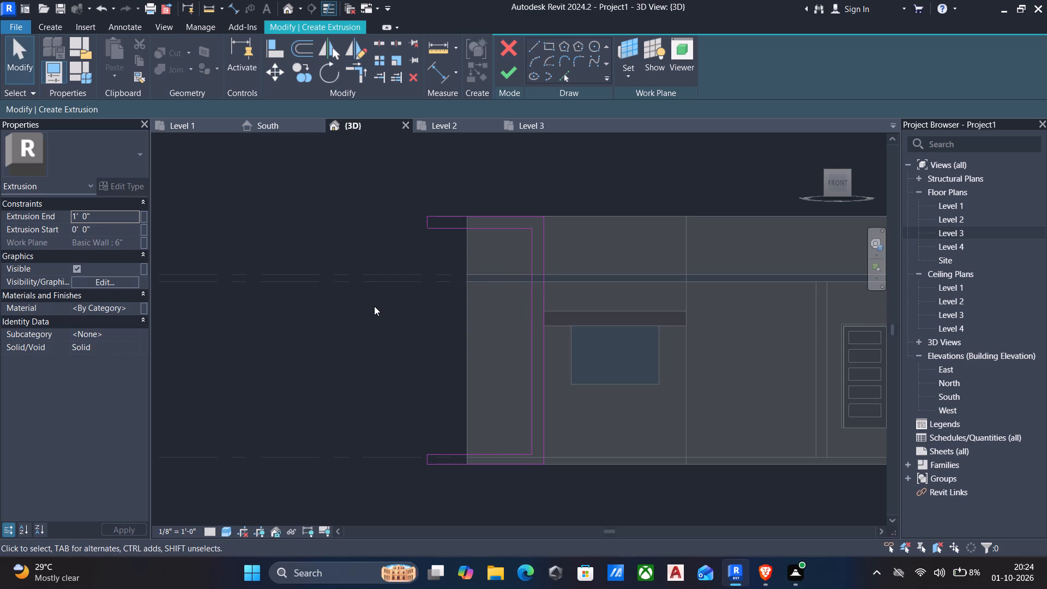
Finish the extrusion sketch of the frame with its two projecting arms, keeping the 1'-0" depth.
shift+middle_drag(373, 316, 382, 389)
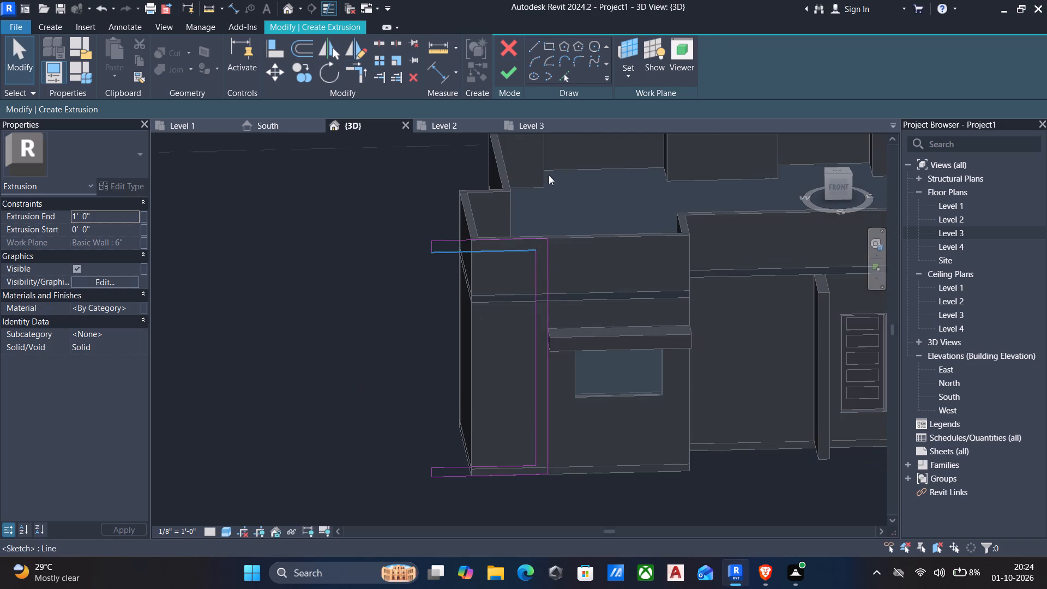
click(514, 78)
scroll(441, 271, down, 3)
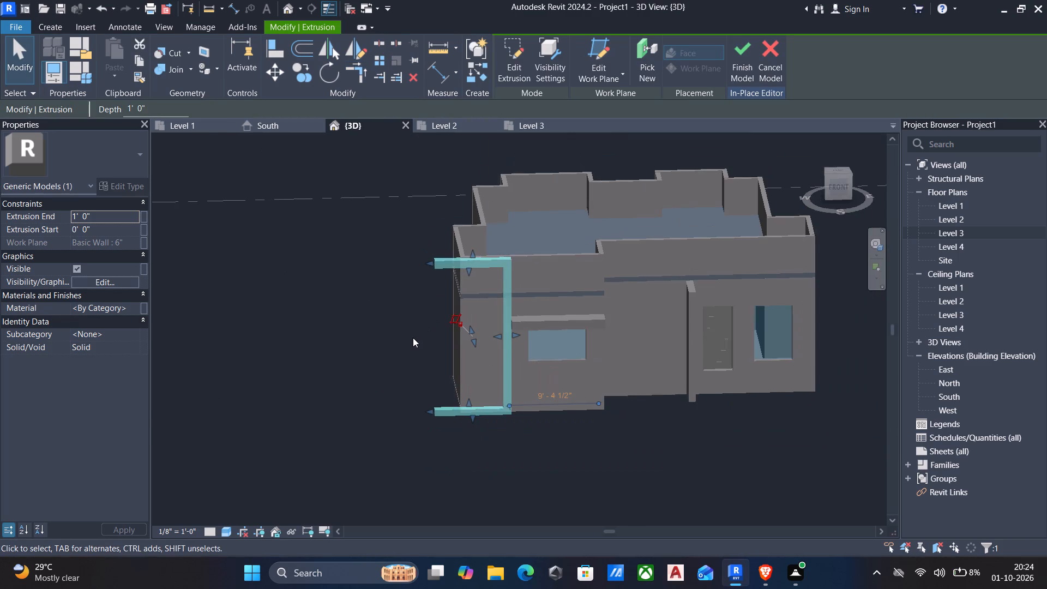
shift+middle_drag(412, 348, 304, 386)
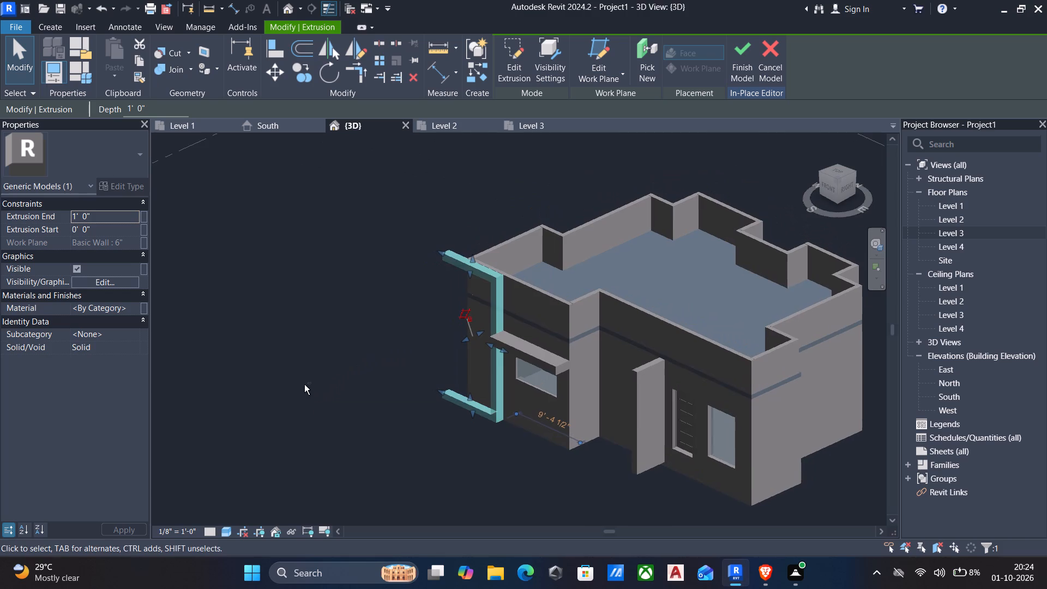
key(Escape)
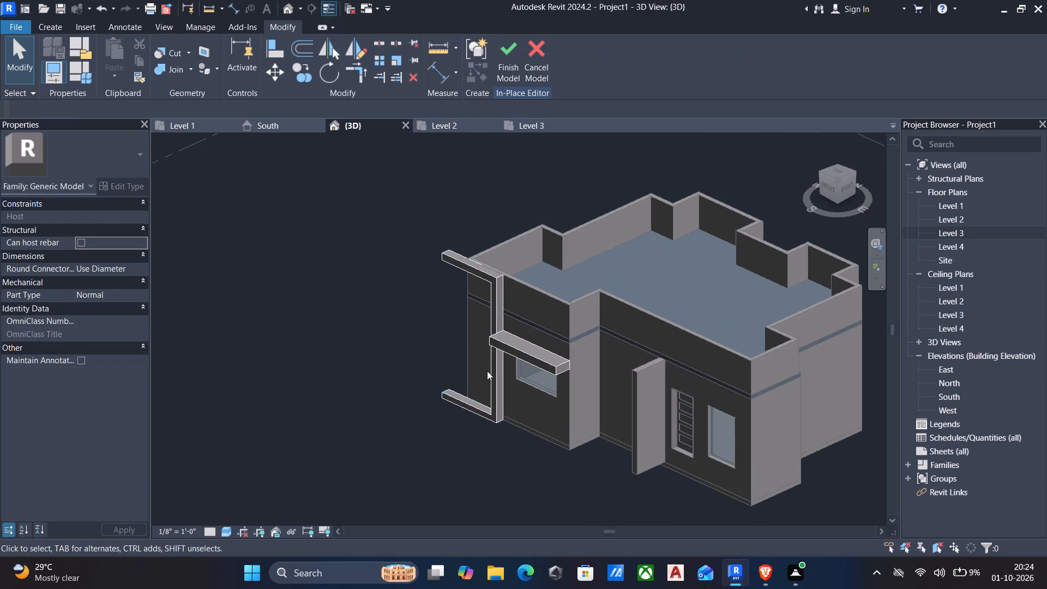
Align the frame's front face with the front face of the shade slab above the window.
text(al)
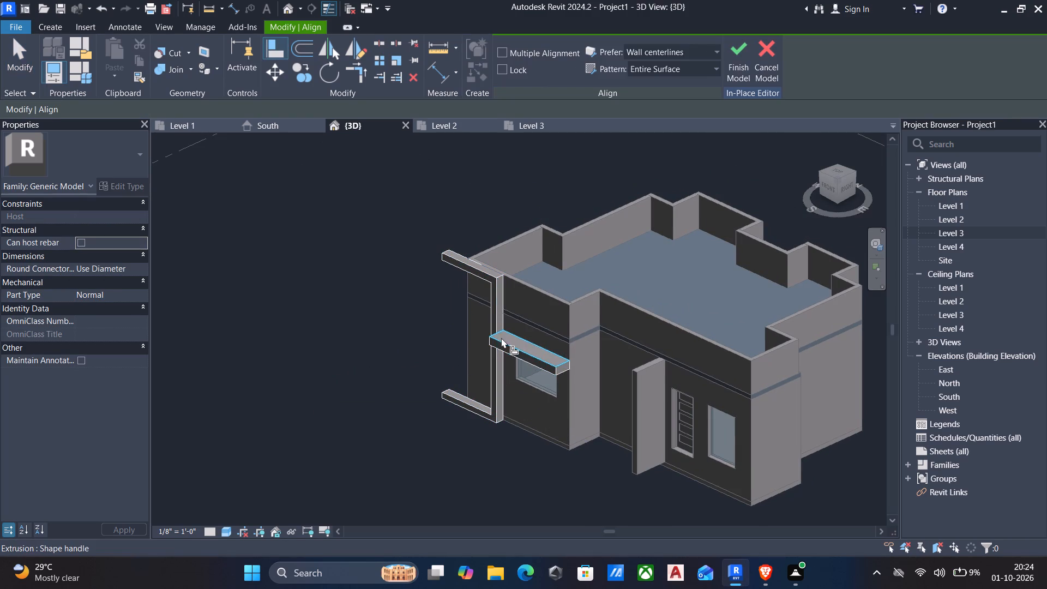
click(503, 344)
click(491, 305)
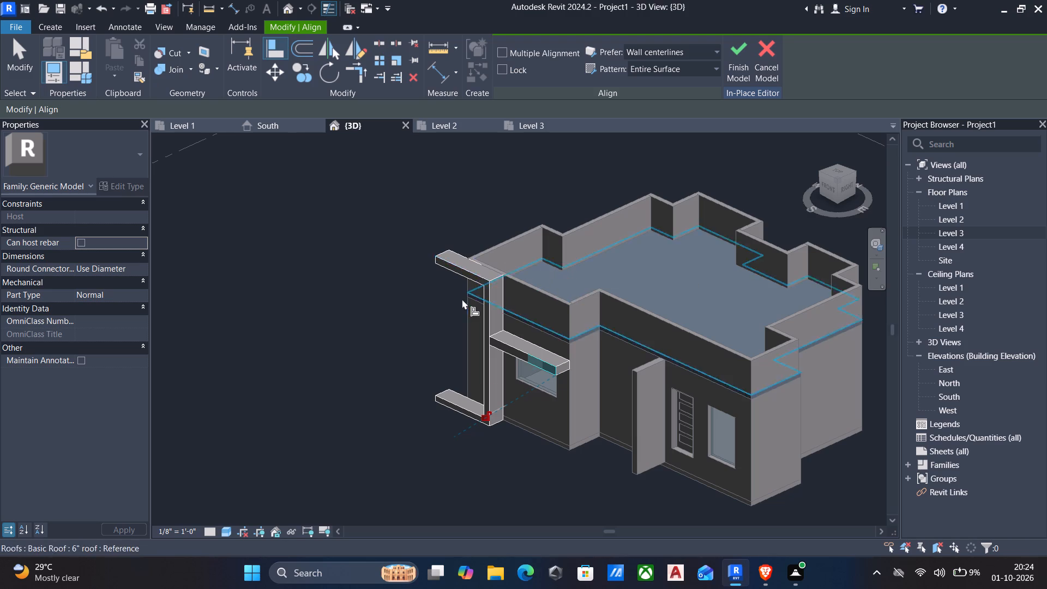
Check the aligned frame from several angles and finish the in-place model.
scroll(462, 300, down, 4)
shift+middle_drag(384, 331, 517, 285)
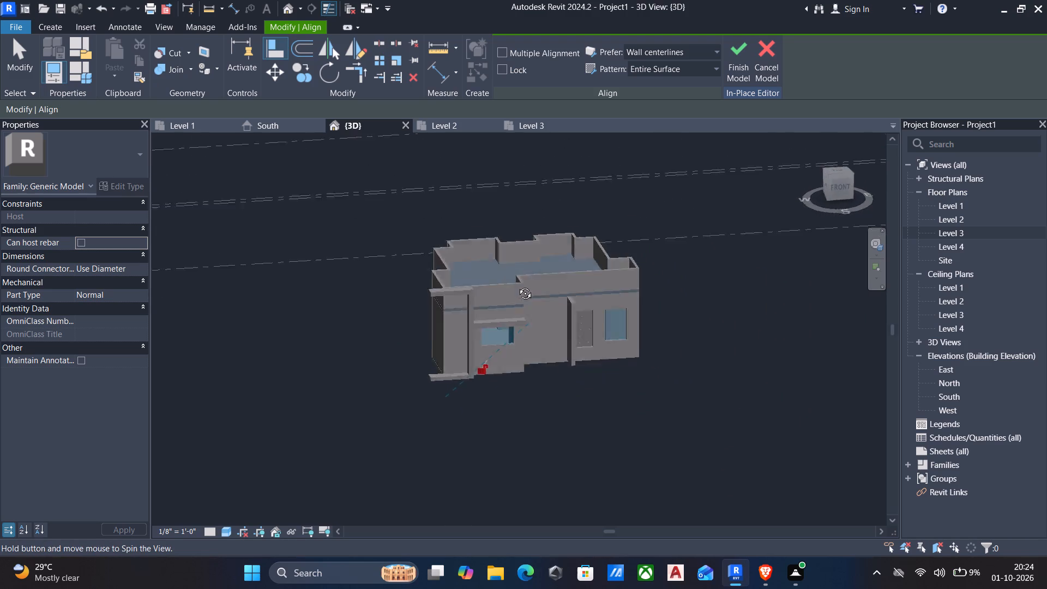
shift+middle_drag(517, 285, 354, 338)
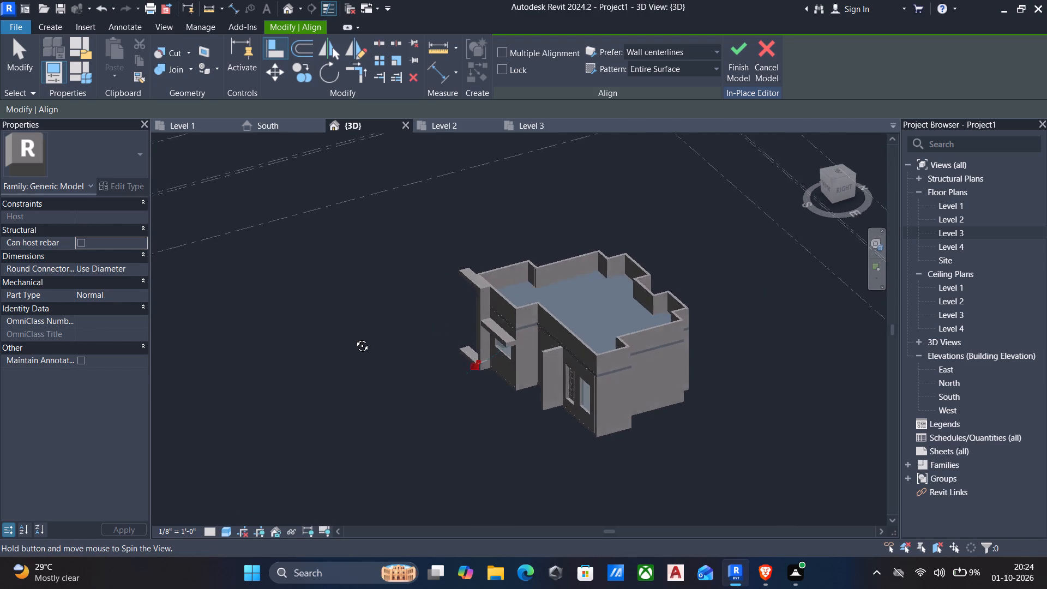
shift+middle_drag(354, 338, 370, 336)
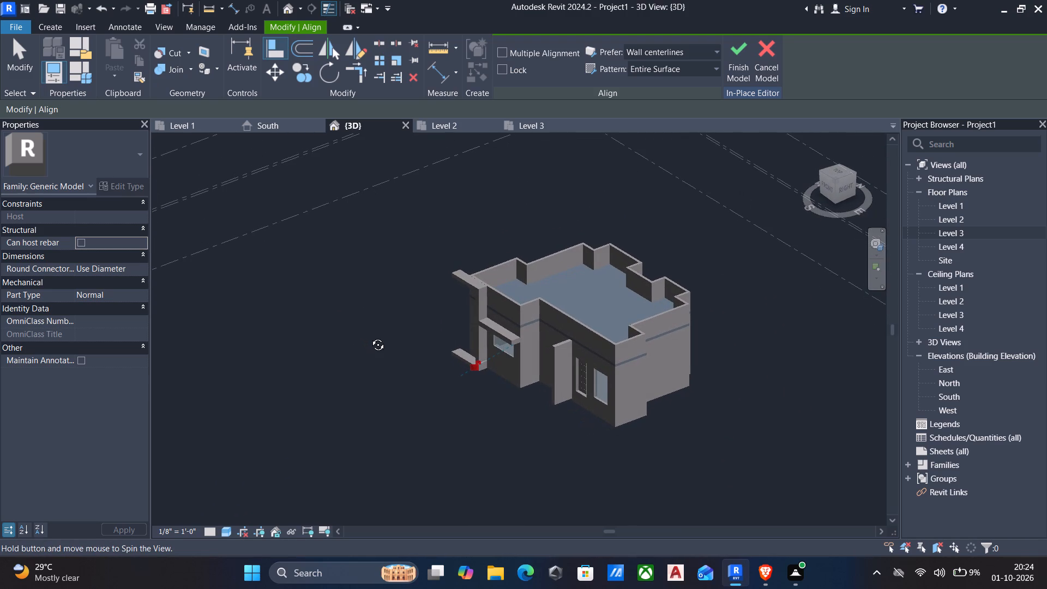
shift+middle_drag(370, 336, 407, 328)
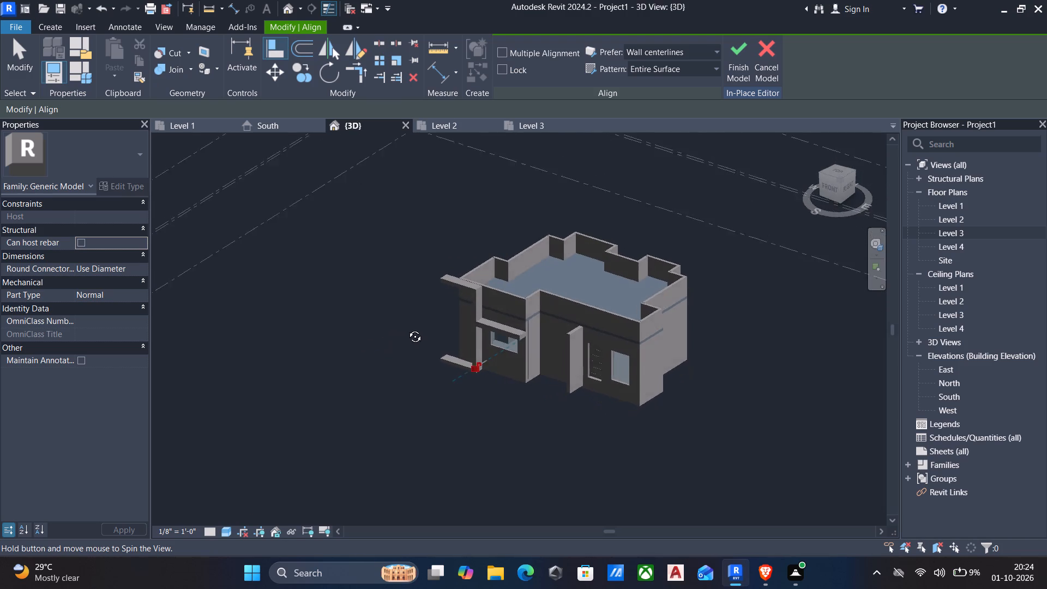
shift+middle_drag(407, 328, 476, 310)
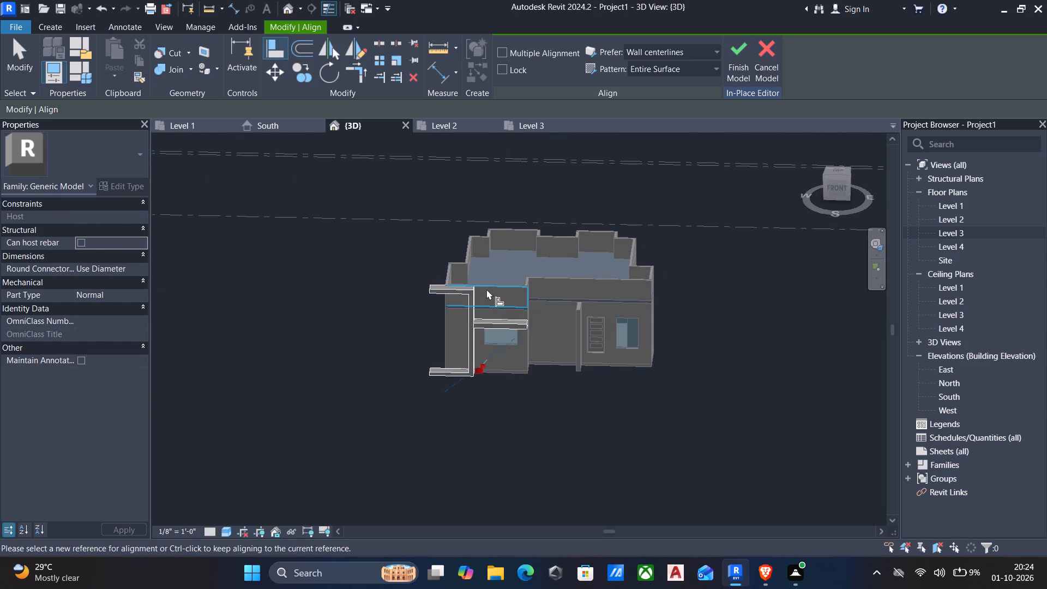
scroll(486, 287, up, 4)
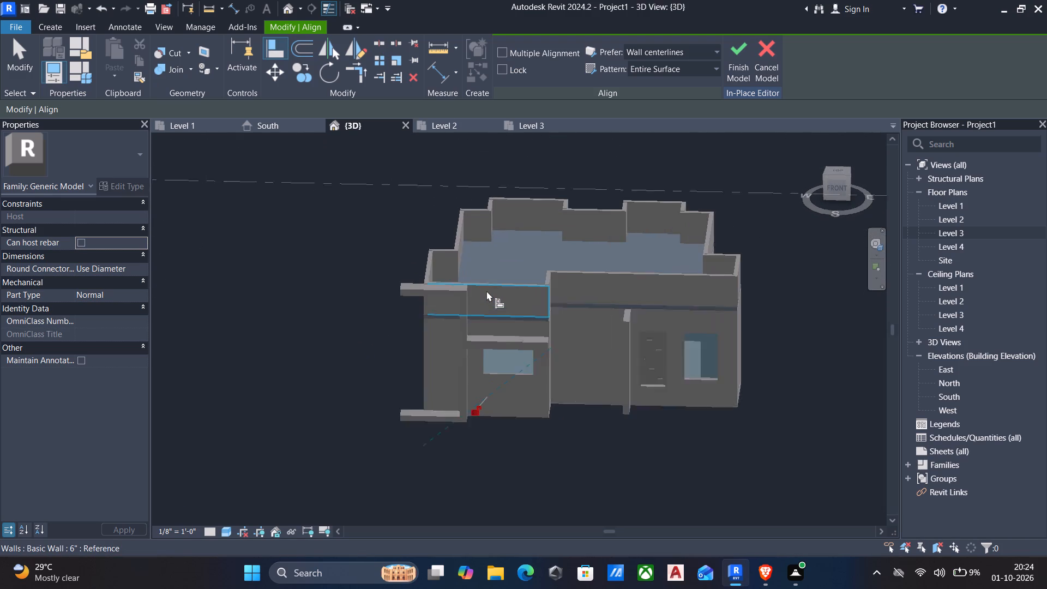
click(735, 59)
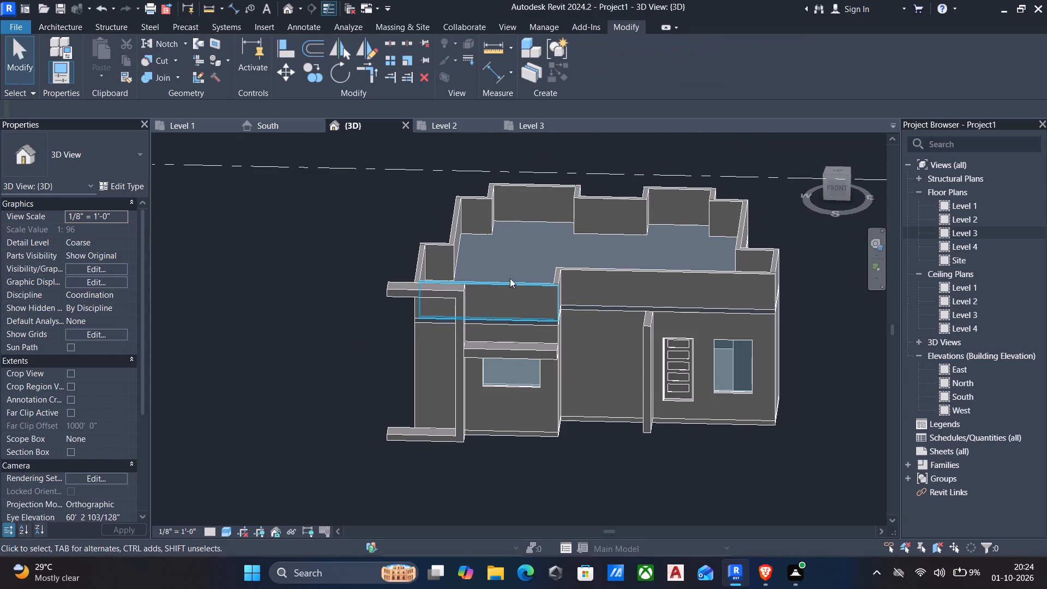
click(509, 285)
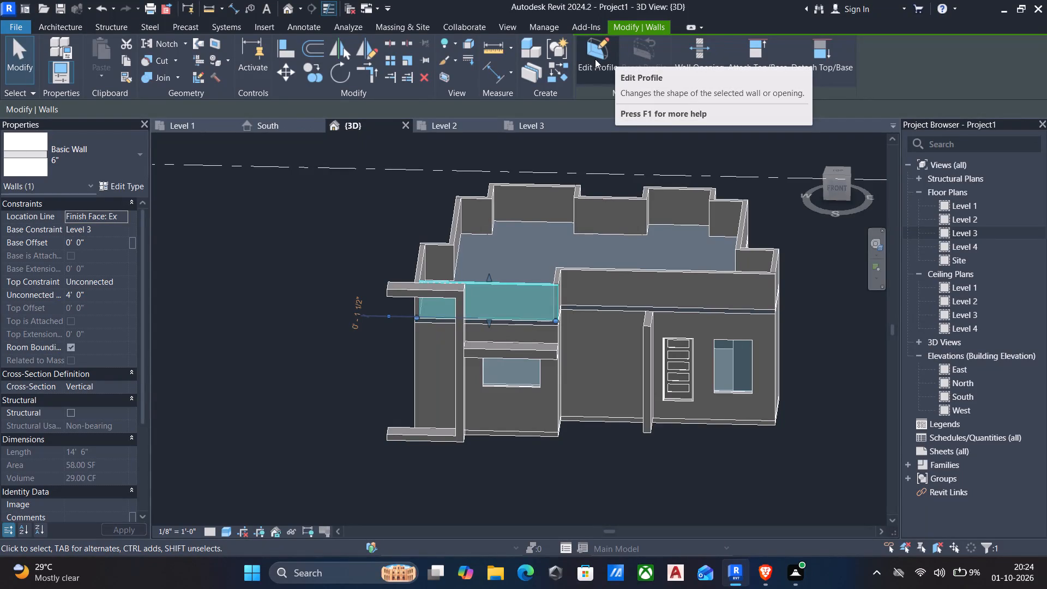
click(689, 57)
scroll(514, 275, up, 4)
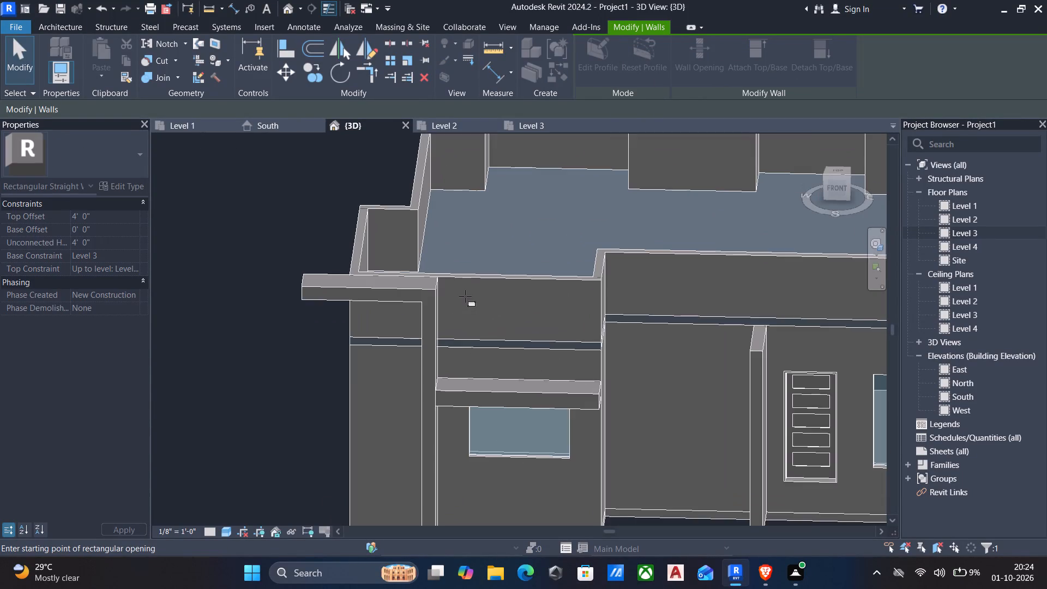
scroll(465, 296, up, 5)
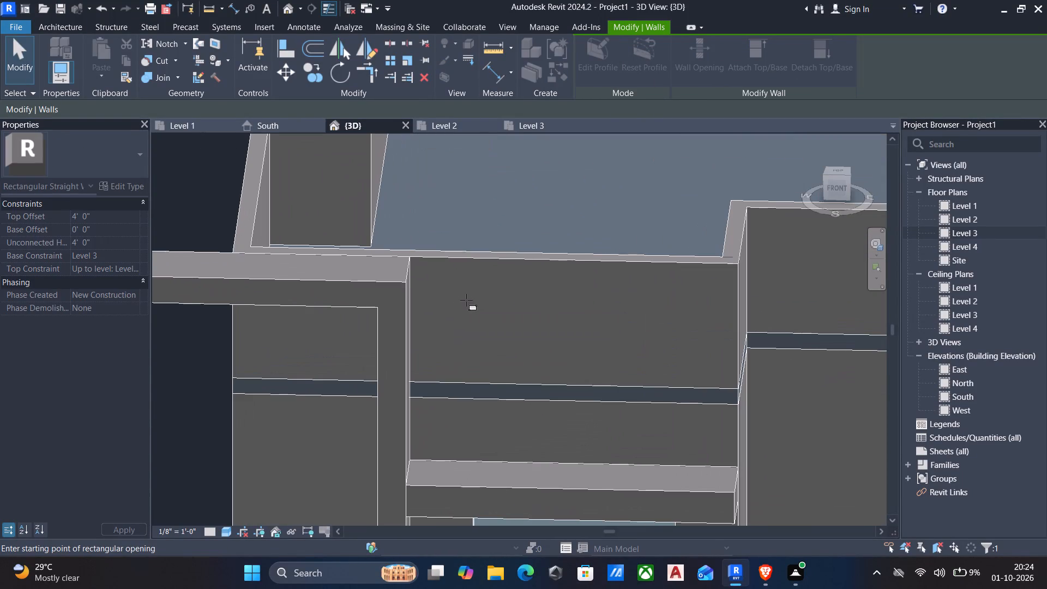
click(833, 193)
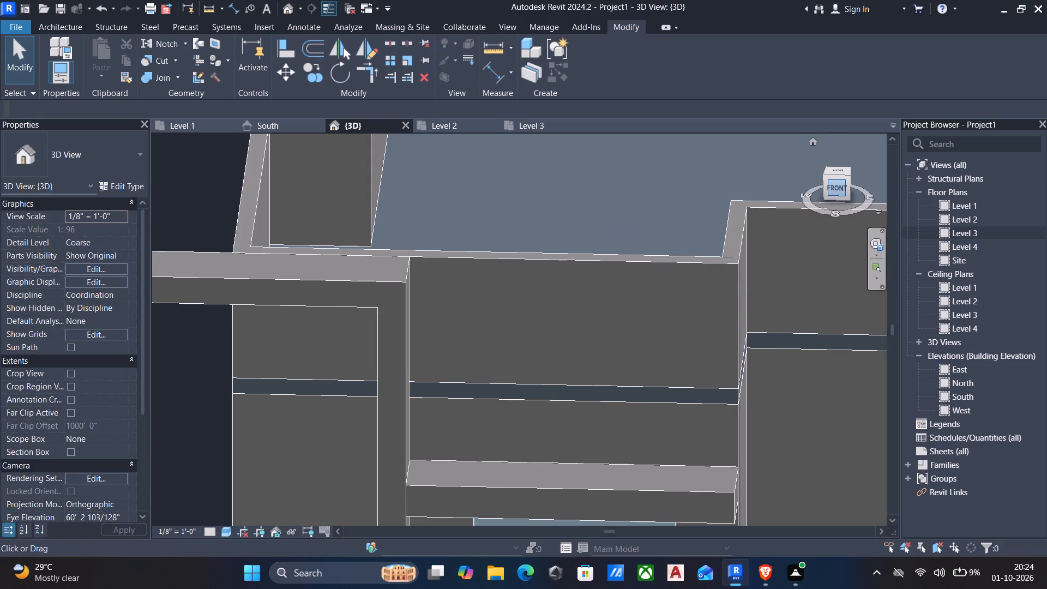
Cut a rectangular wall opening about 6' wide and 3'-9" high in the front parapet, starting at the frame's upper inner corner.
click(839, 190)
scroll(505, 316, up, 5)
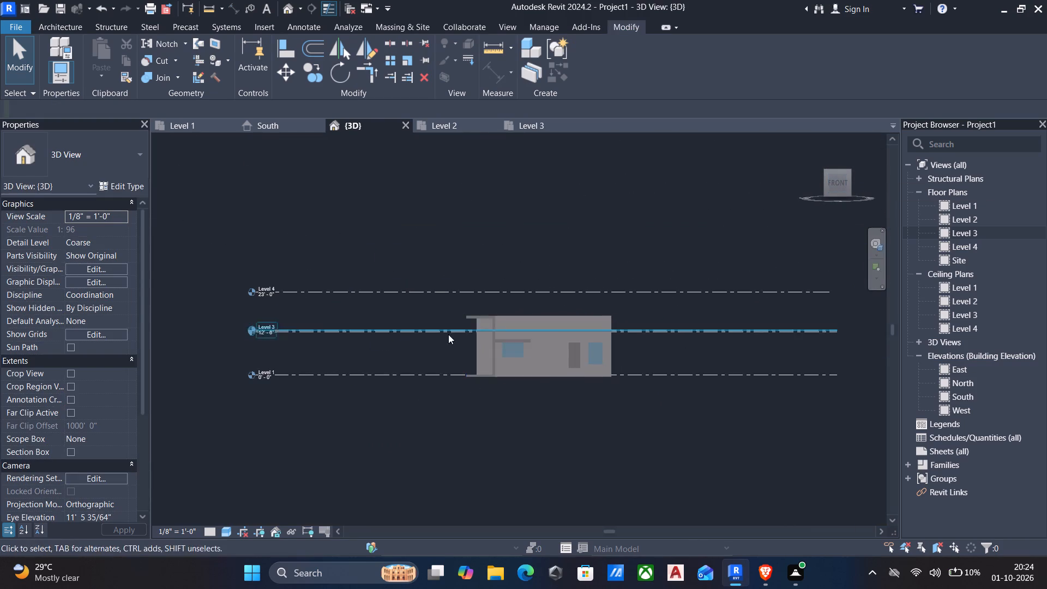
scroll(516, 338, up, 5)
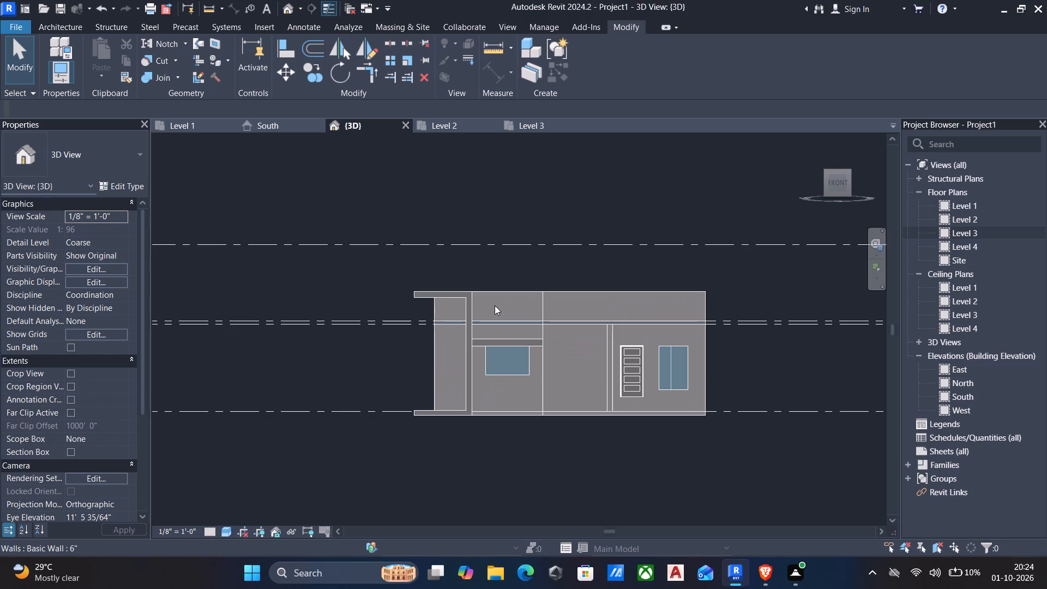
click(494, 296)
click(704, 50)
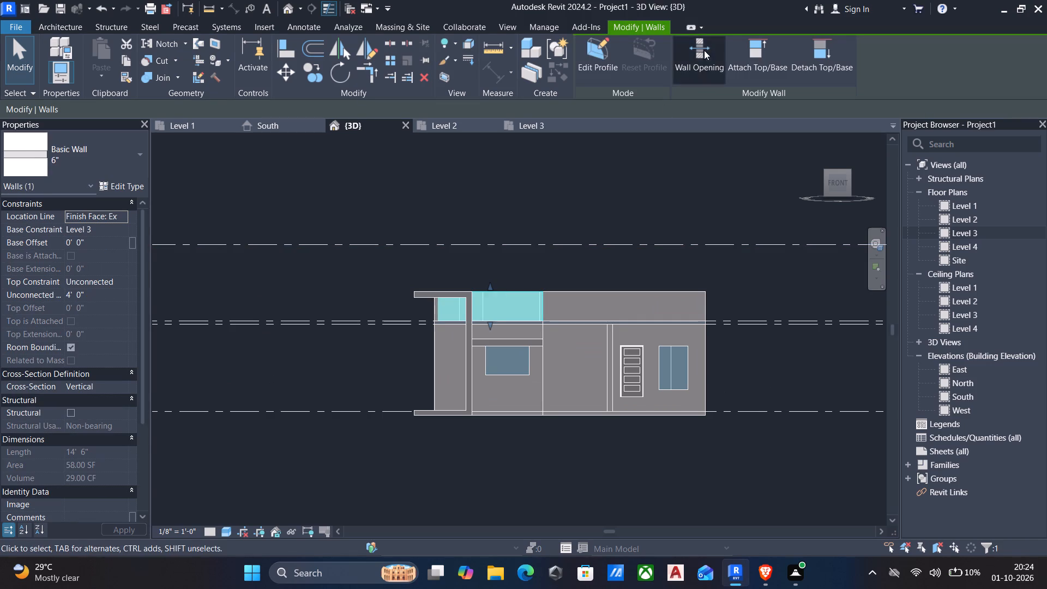
scroll(493, 306, up, 4)
scroll(454, 277, up, 5)
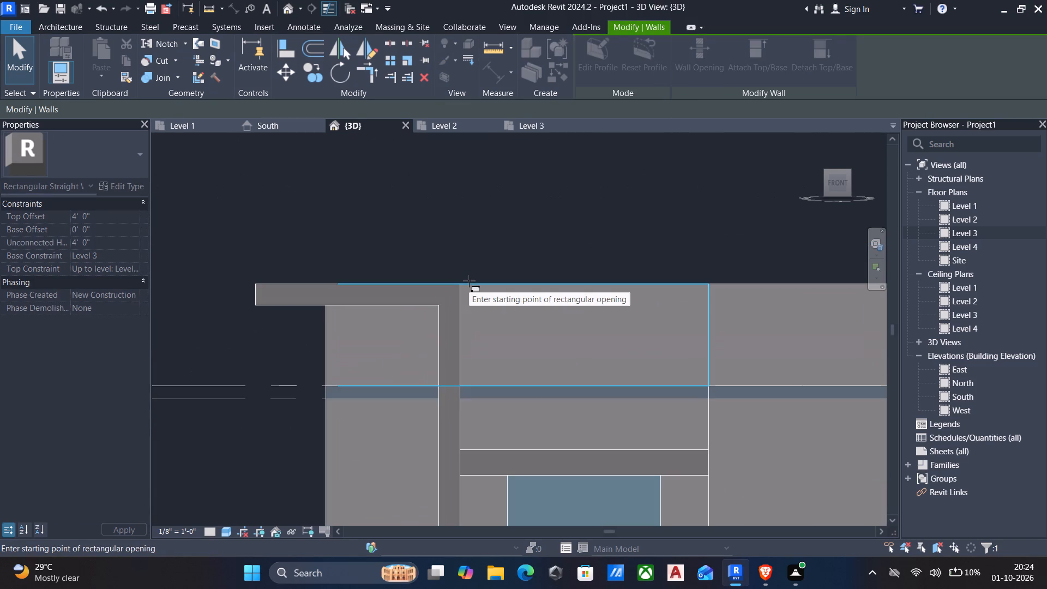
scroll(469, 281, up, 4)
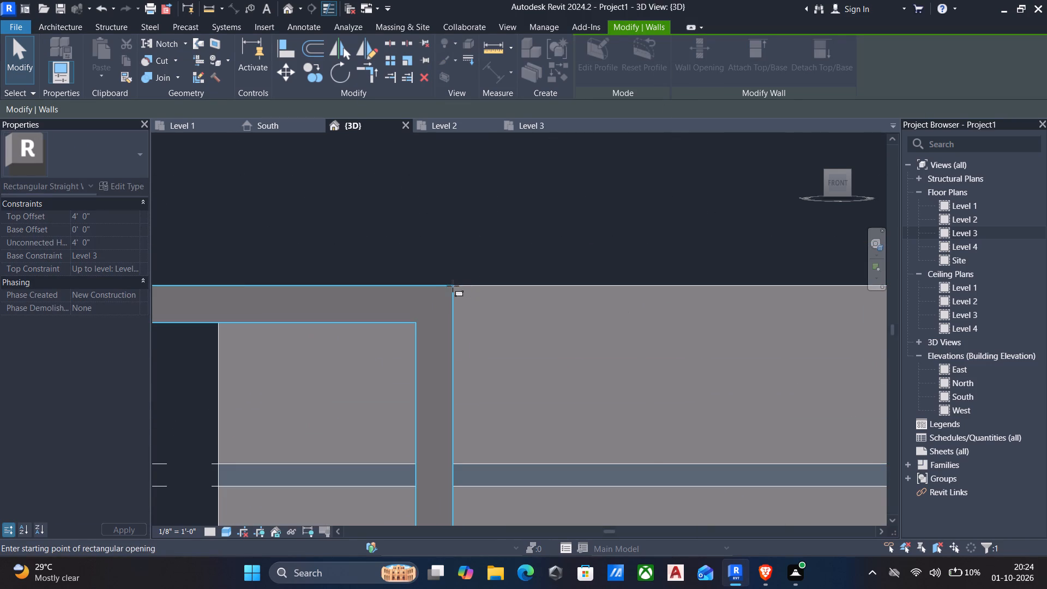
click(455, 287)
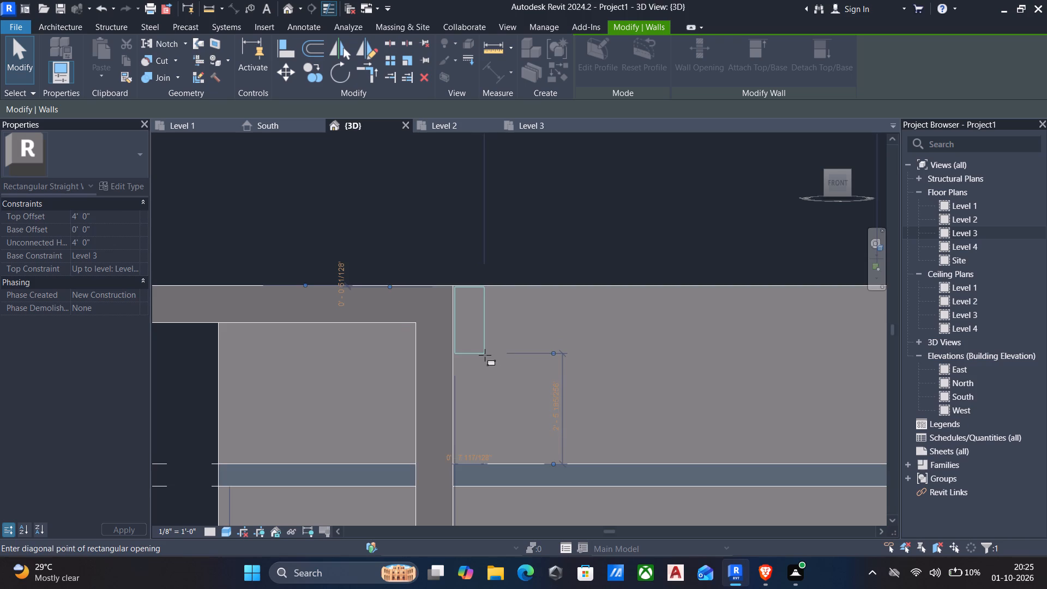
middle_drag(500, 383, 446, 345)
scroll(446, 343, down, 2)
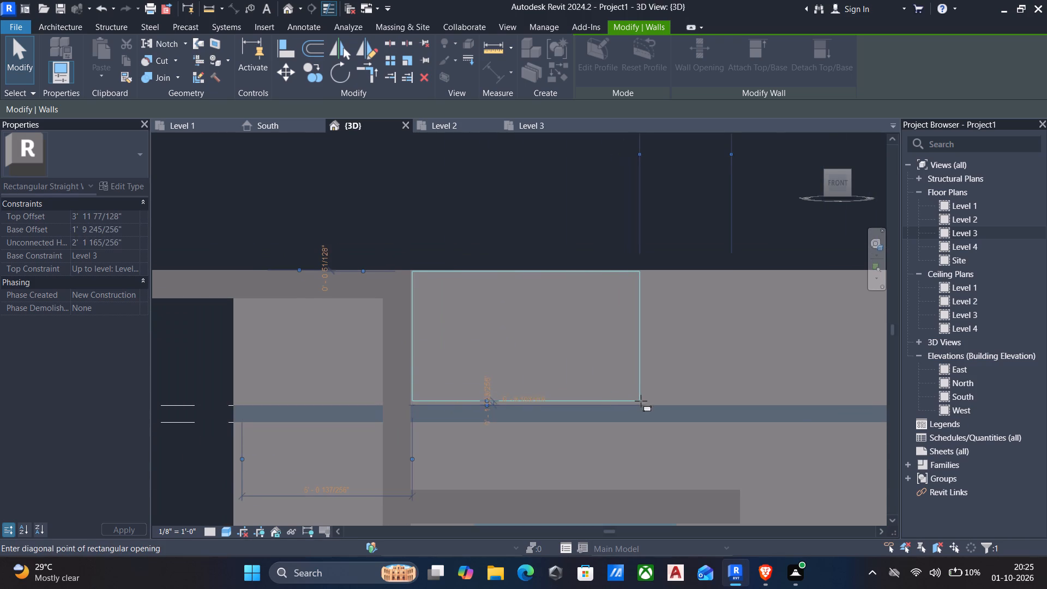
scroll(645, 403, up, 2)
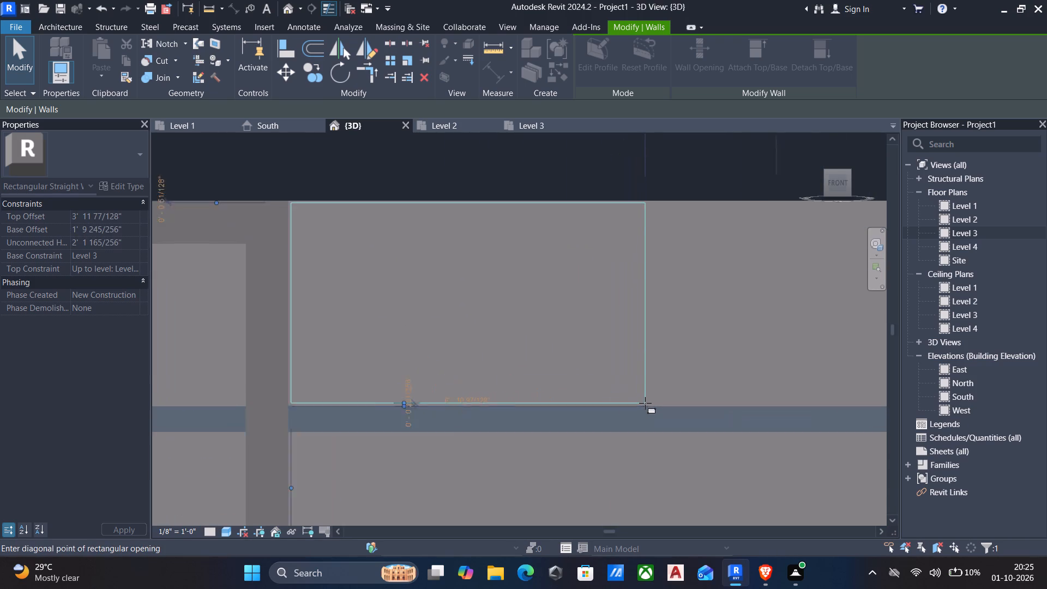
scroll(645, 403, up, 2)
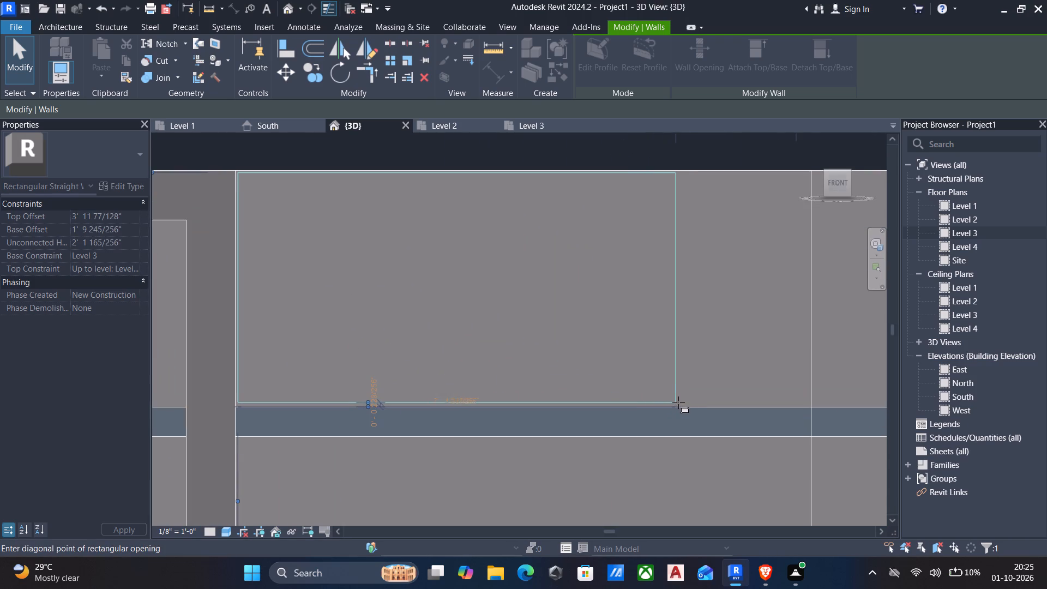
scroll(694, 404, down, 2)
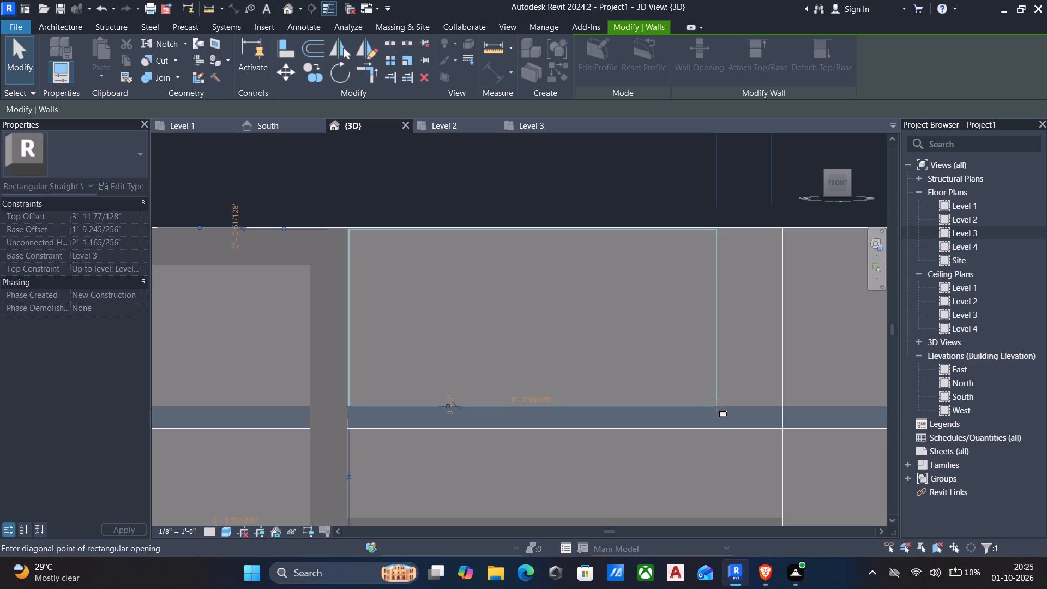
scroll(717, 406, down, 5)
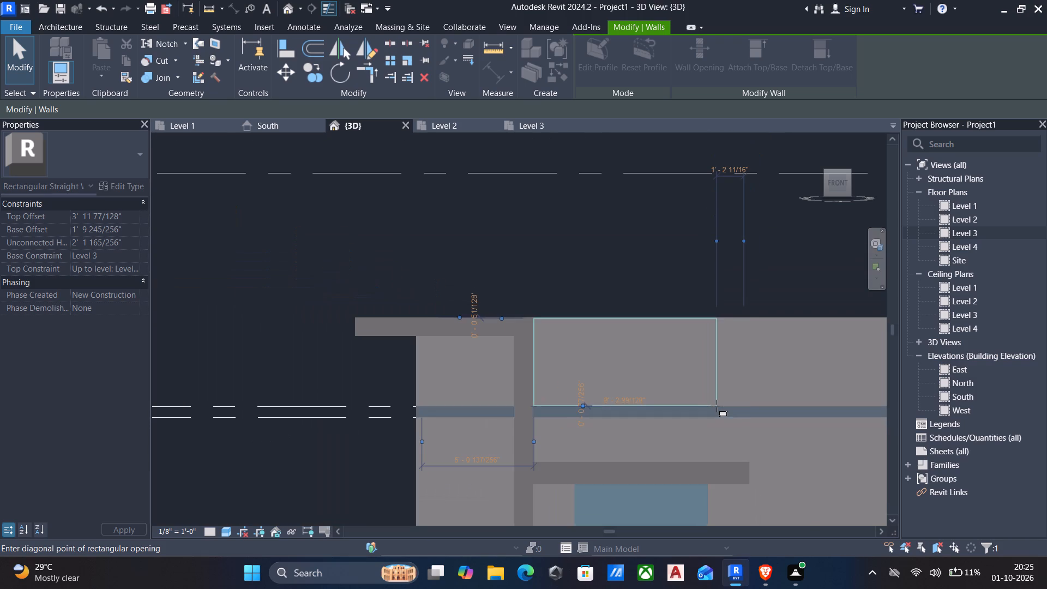
scroll(717, 406, down, 2)
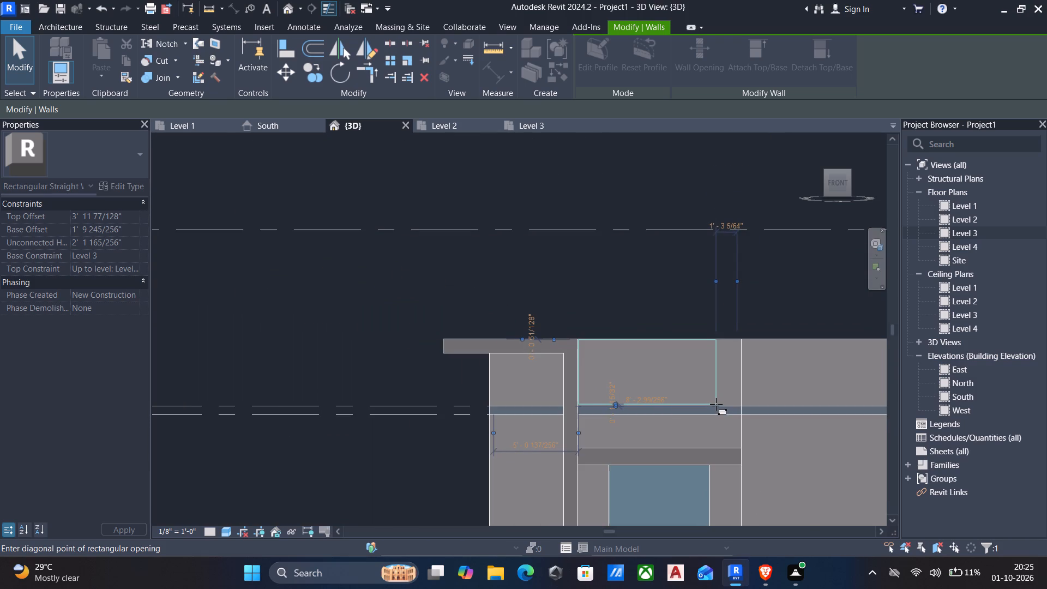
click(679, 404)
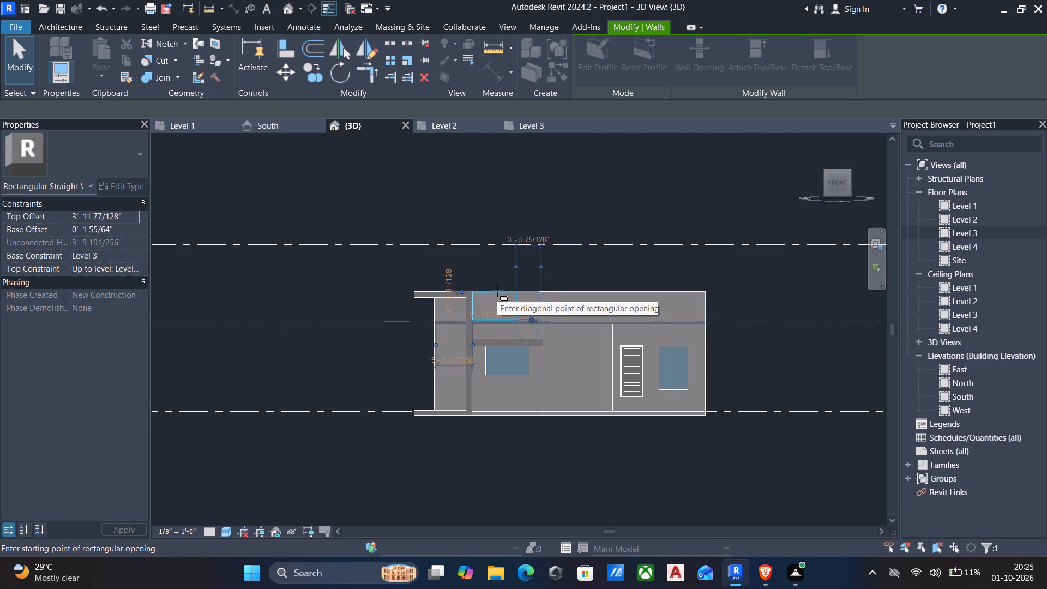
scroll(500, 291, up, 4)
shift+middle_drag(531, 258, 487, 328)
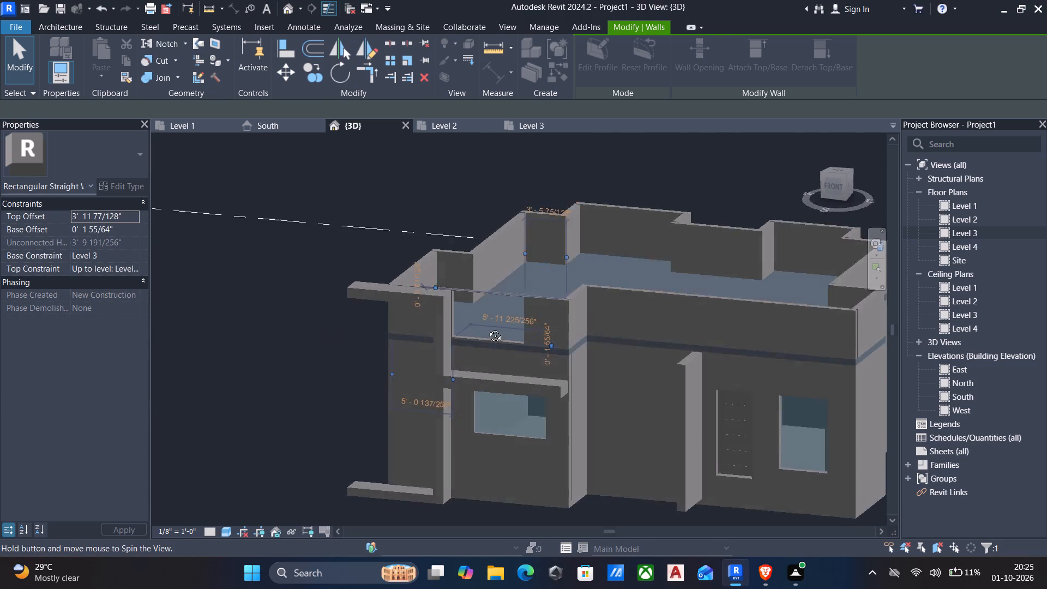
shift+middle_drag(487, 328, 478, 342)
key(Escape)
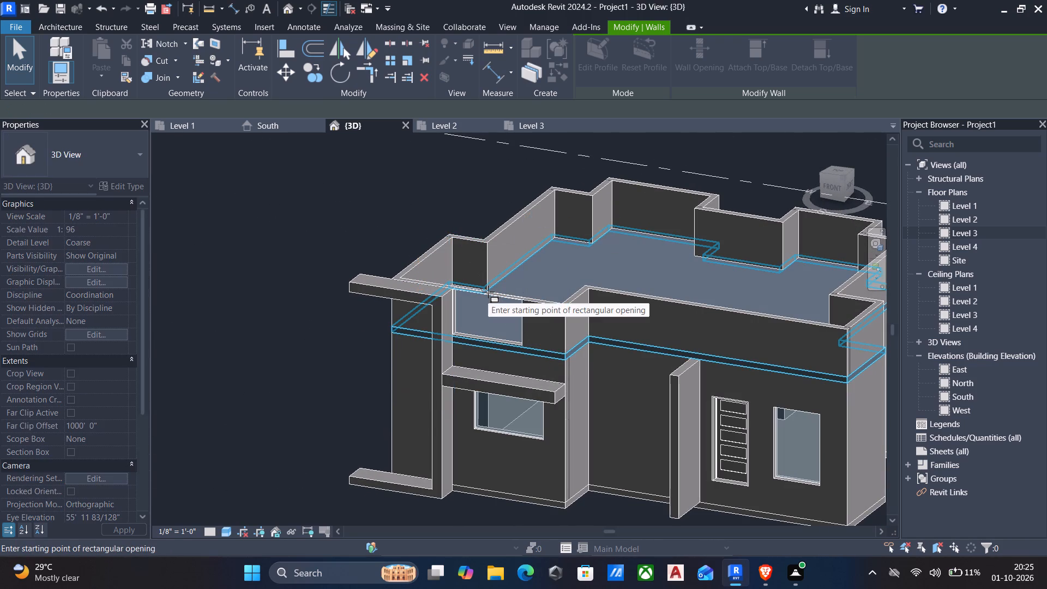
scroll(494, 316, up, 4)
key(Escape)
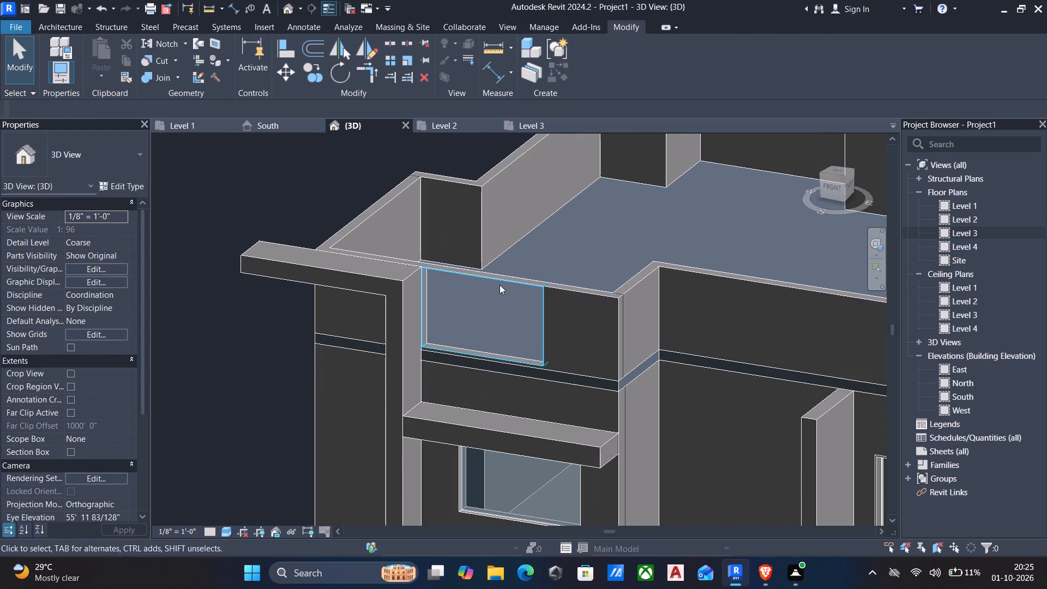
Extend the top of the parapet opening above the wall to a 5'-0" top offset.
click(500, 285)
drag(482, 272, 482, 254)
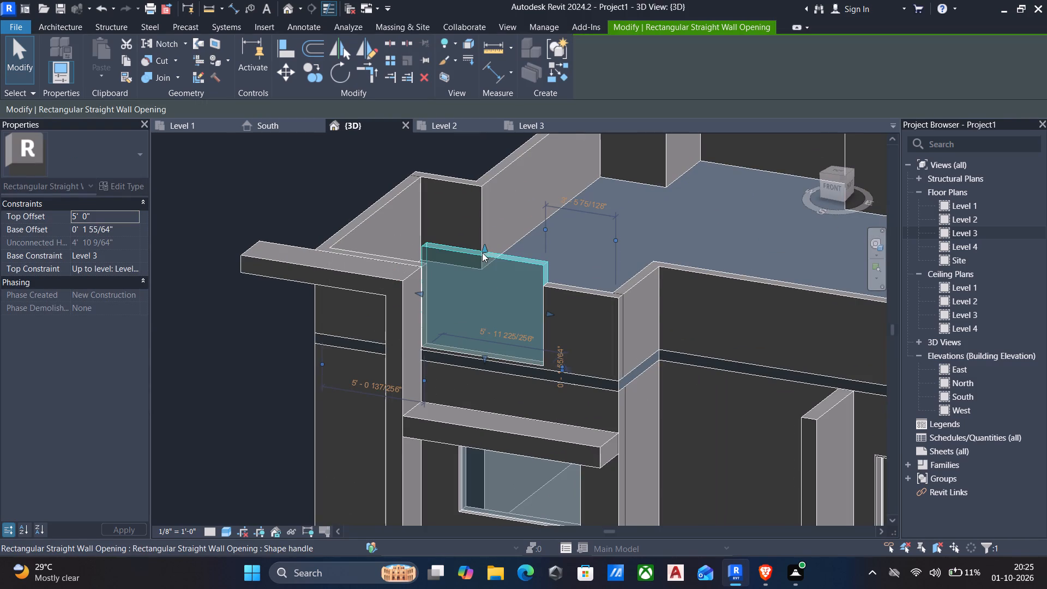
key(Escape)
Align the parapet opening's side edge with the adjoining side face of the projecting frame.
scroll(480, 298, down, 1)
shift+middle_drag(482, 308, 543, 303)
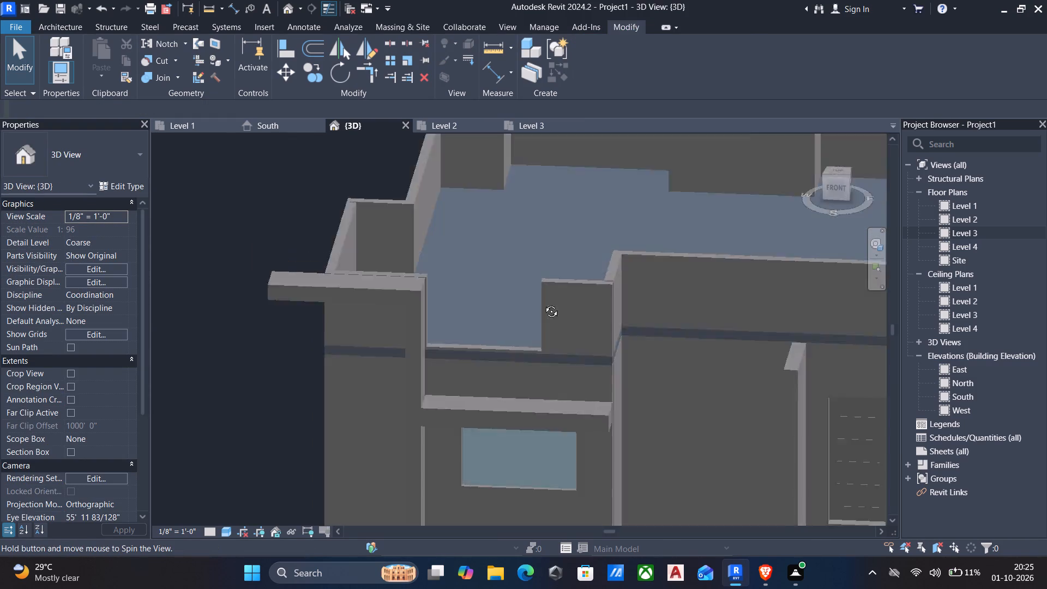
shift+middle_drag(543, 303, 440, 334)
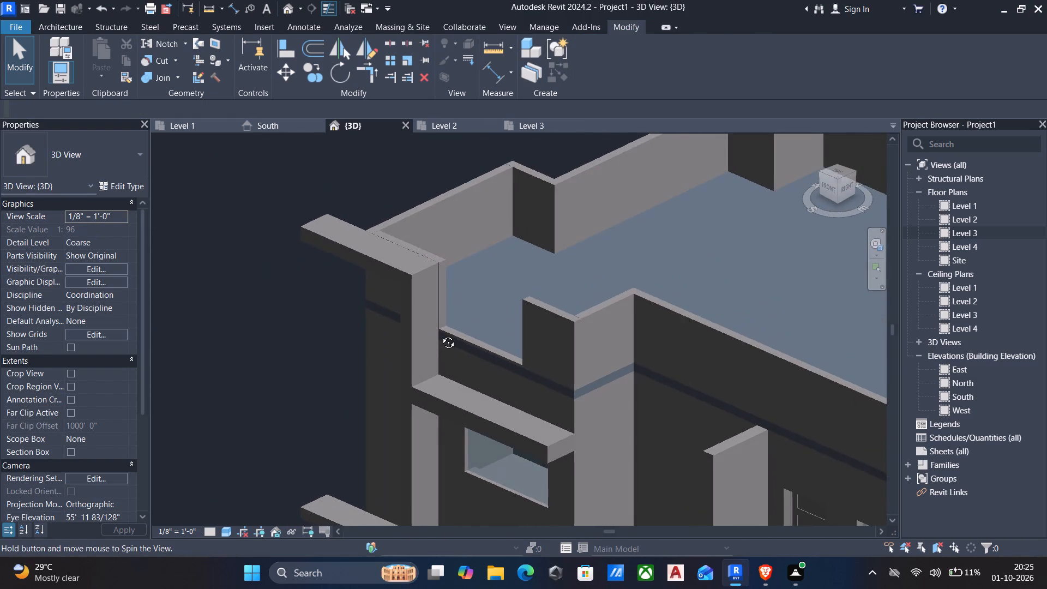
shift+middle_drag(440, 334, 424, 320)
scroll(430, 283, up, 5)
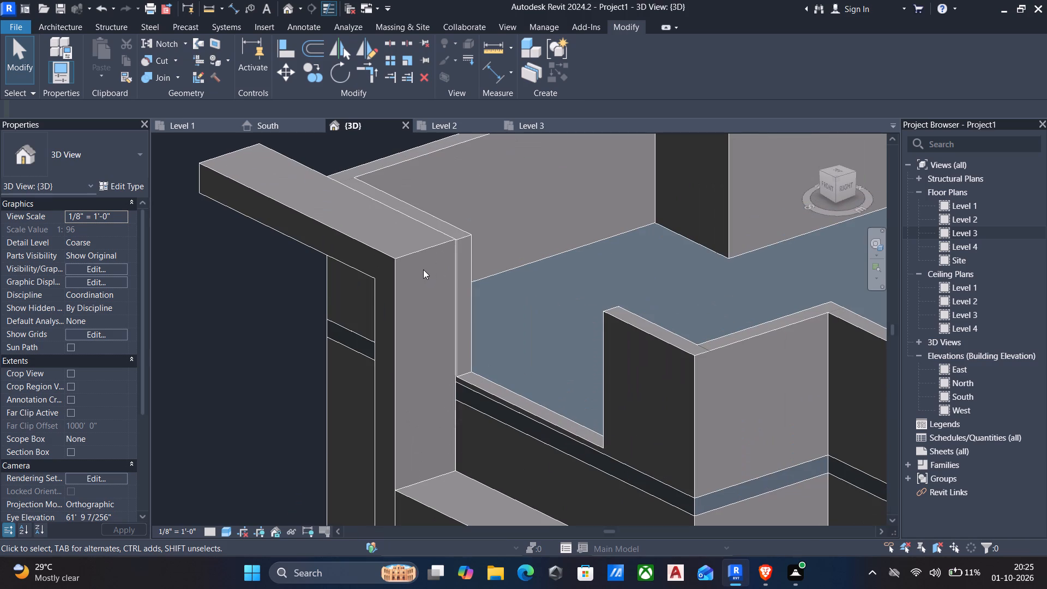
text(al)
click(420, 249)
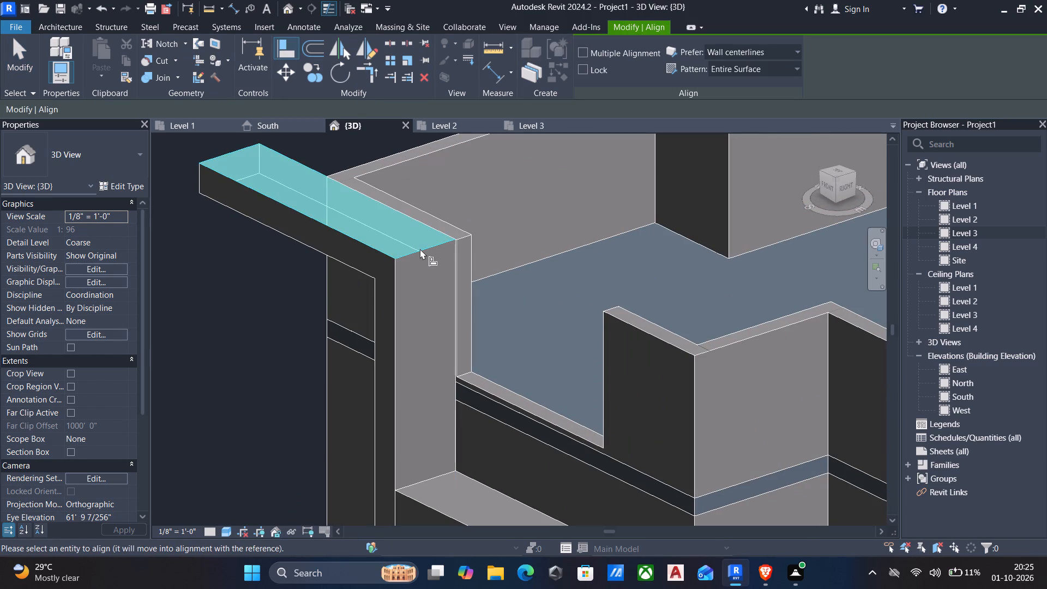
key(Escape)
key(a)
key(l)
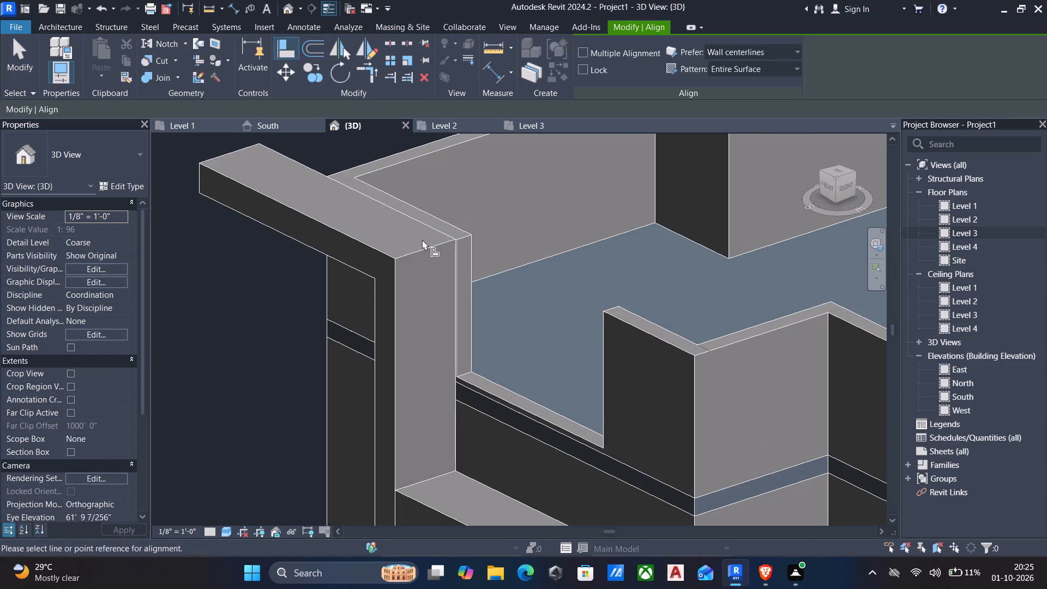
click(425, 253)
click(468, 243)
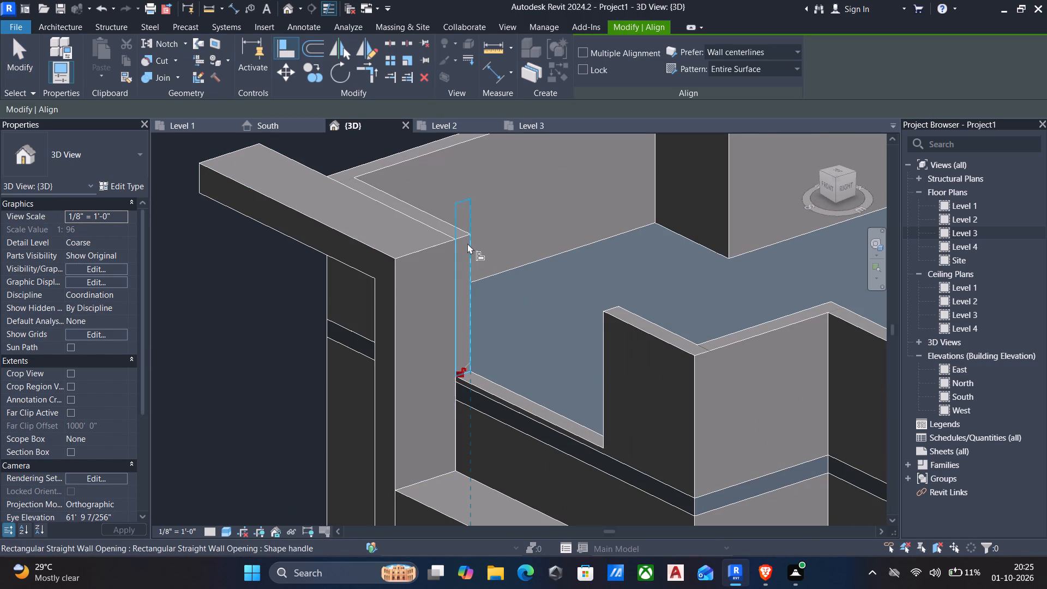
scroll(468, 256, down, 4)
key(Escape)
scroll(478, 274, down, 3)
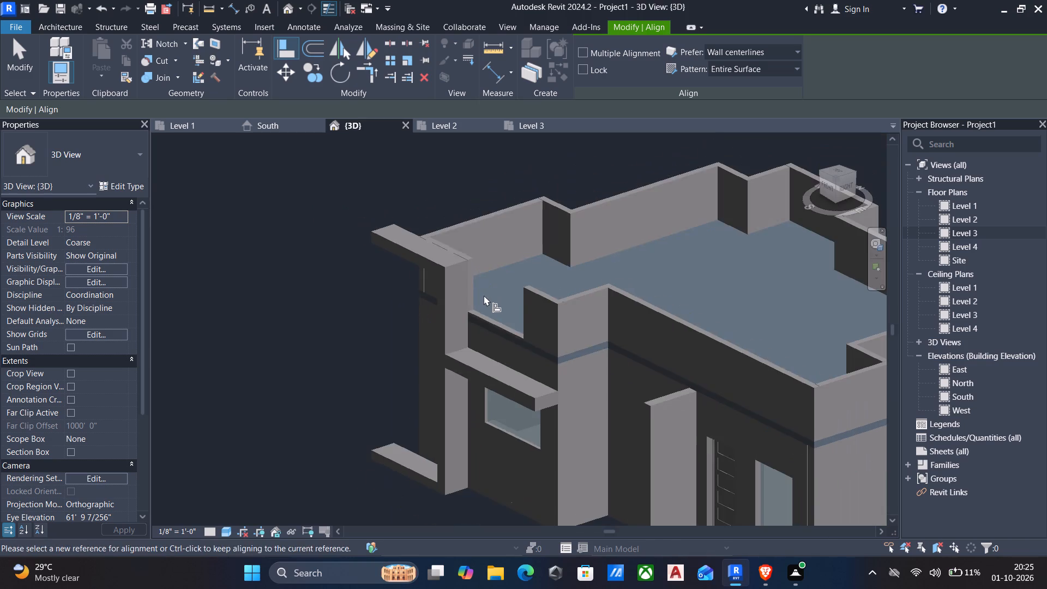
shift+middle_drag(482, 352, 522, 347)
key(shift+Escape)
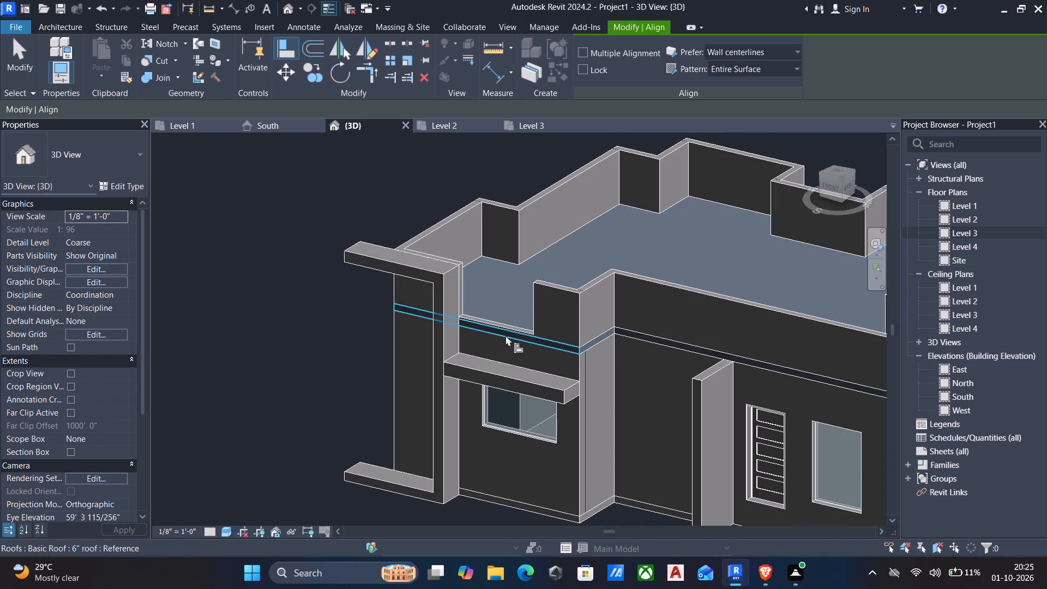
scroll(482, 362, down, 2)
middle_drag(517, 369, 522, 337)
scroll(522, 337, up, 1)
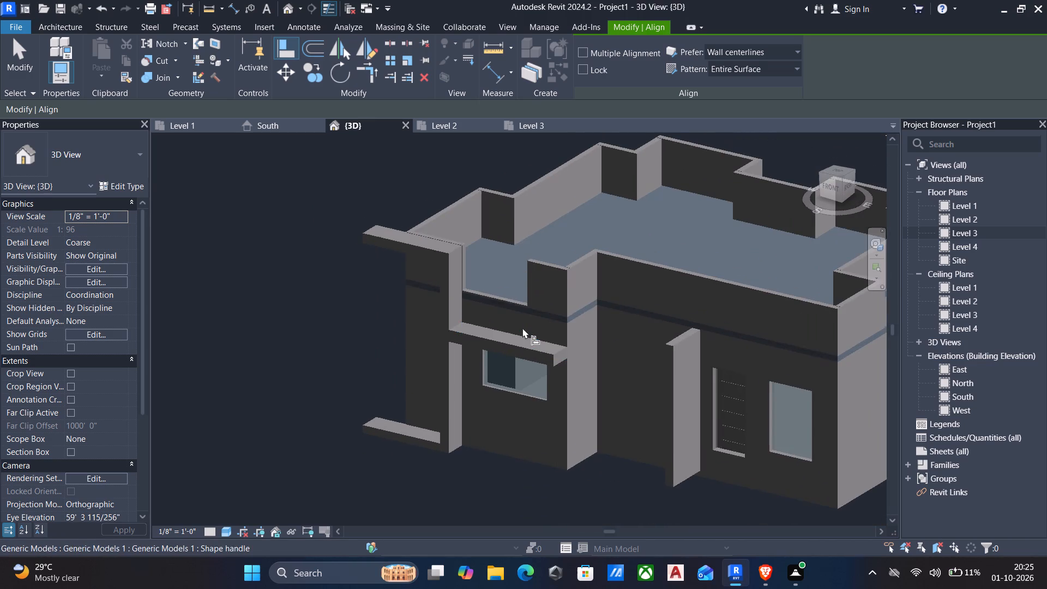
key(Escape)
Open the projecting front frame's in-place model for editing.
scroll(525, 335, up, 3)
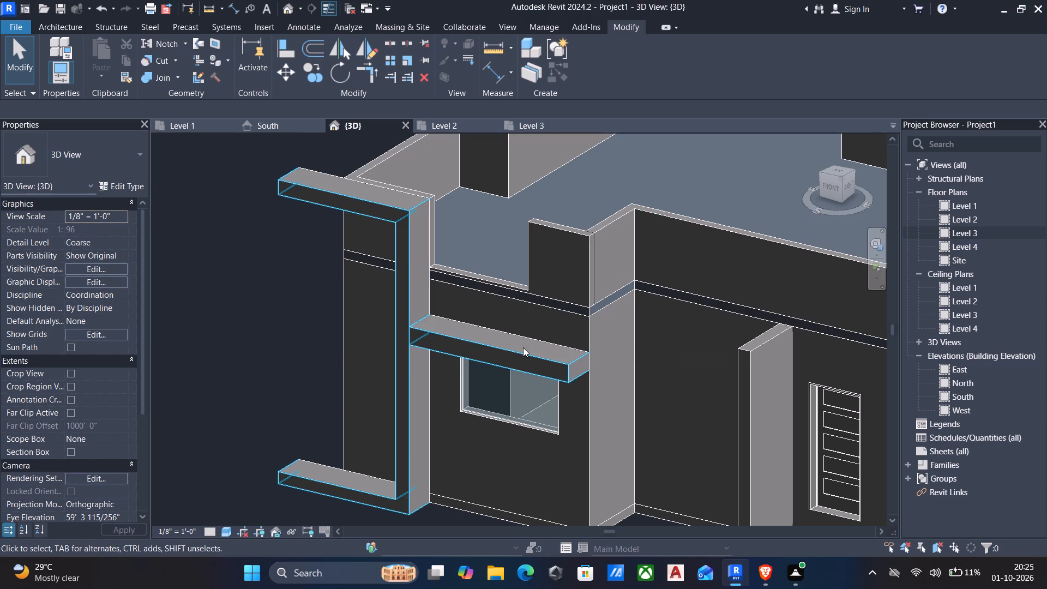
click(484, 347)
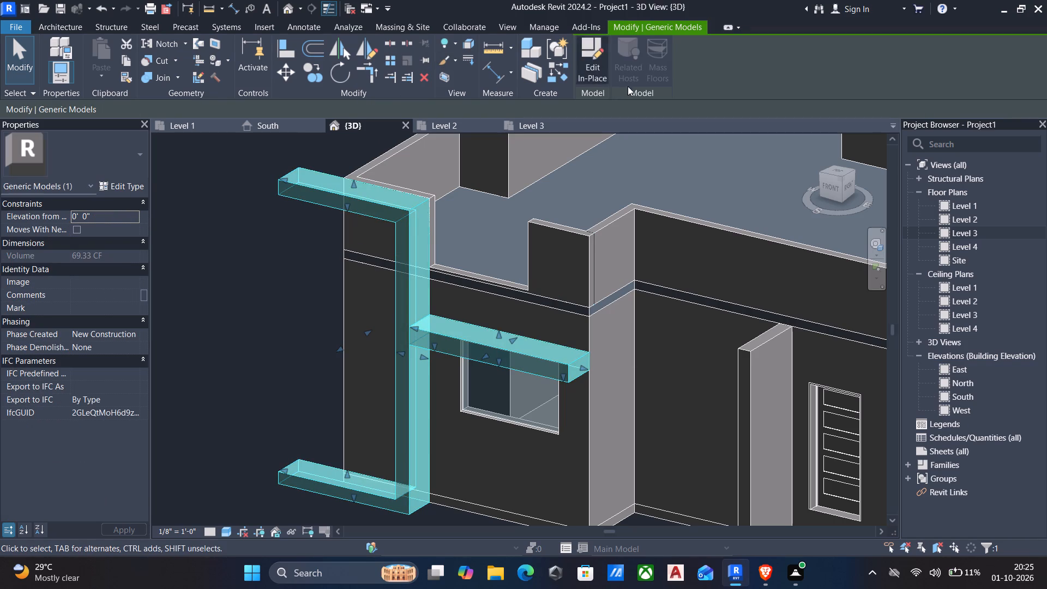
click(595, 63)
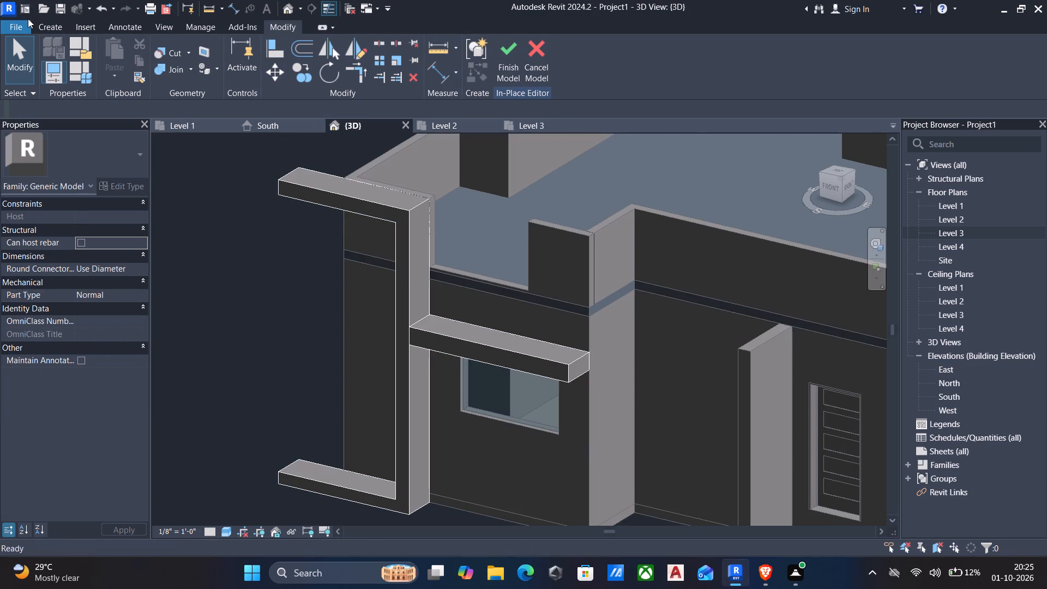
On the roof slab's front edge below the parapet opening, extrude a rectangle about 1'-6" wide and 6" high to a 1'-0" depth.
click(56, 27)
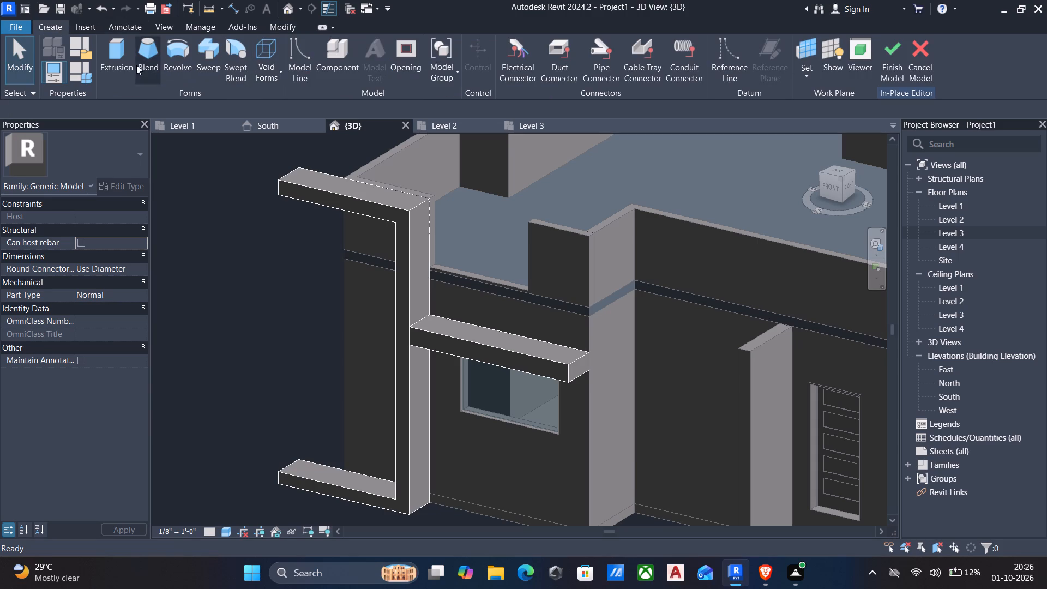
click(115, 52)
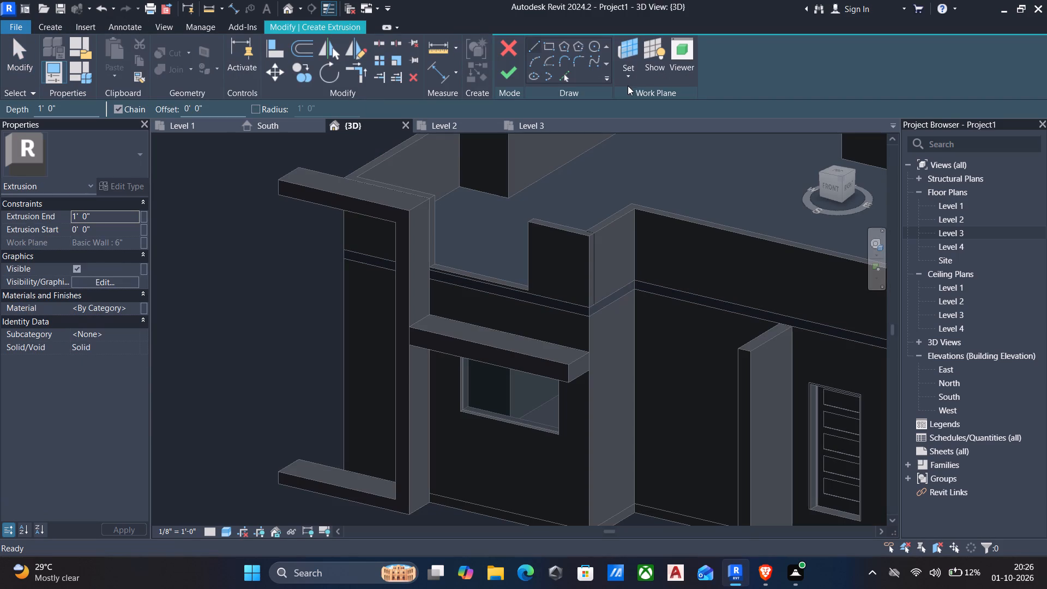
click(629, 85)
click(629, 77)
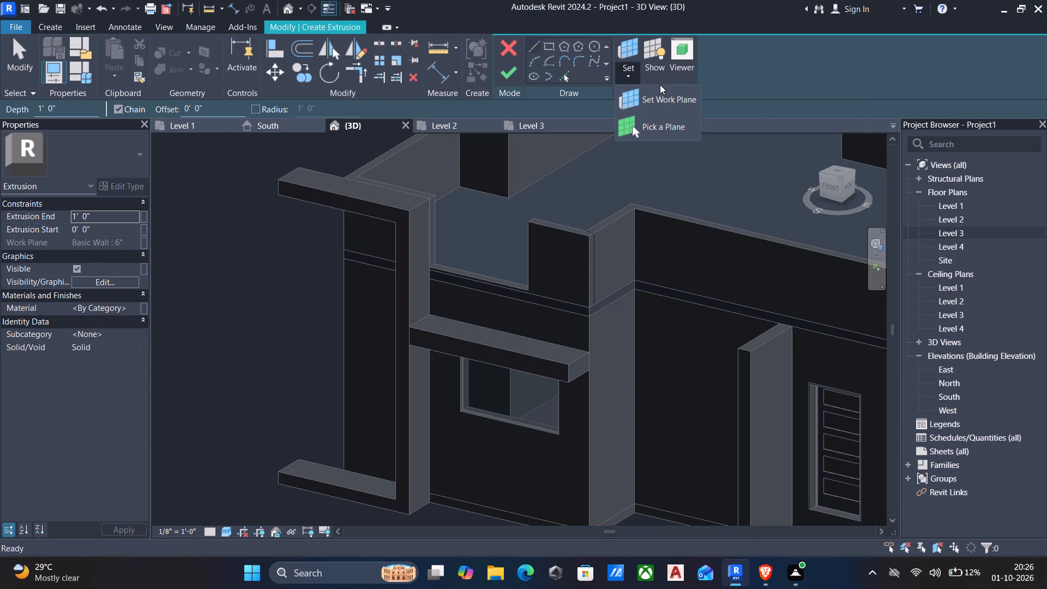
click(652, 119)
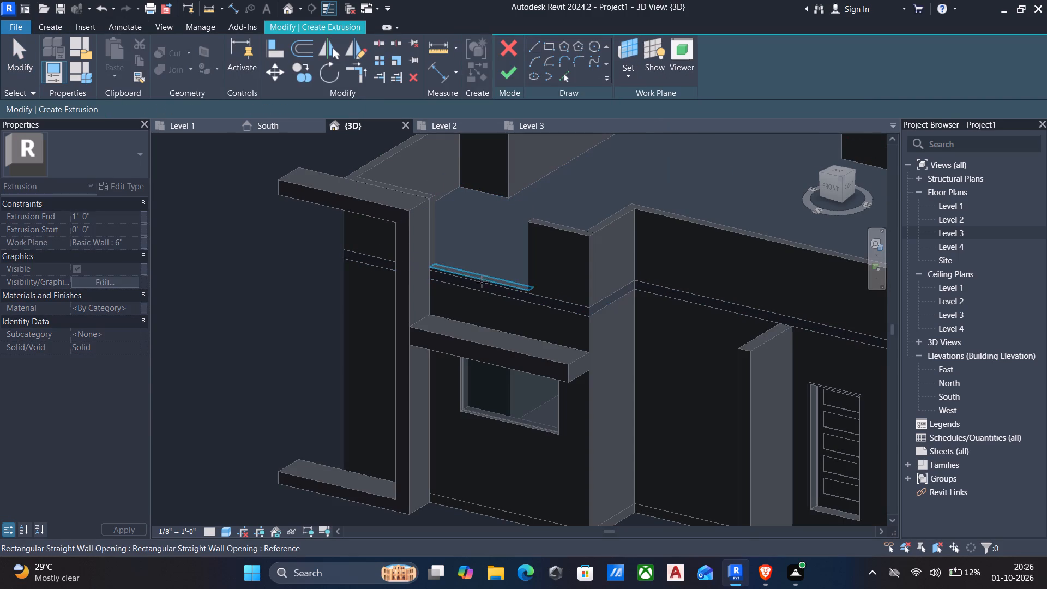
drag(482, 286, 482, 295)
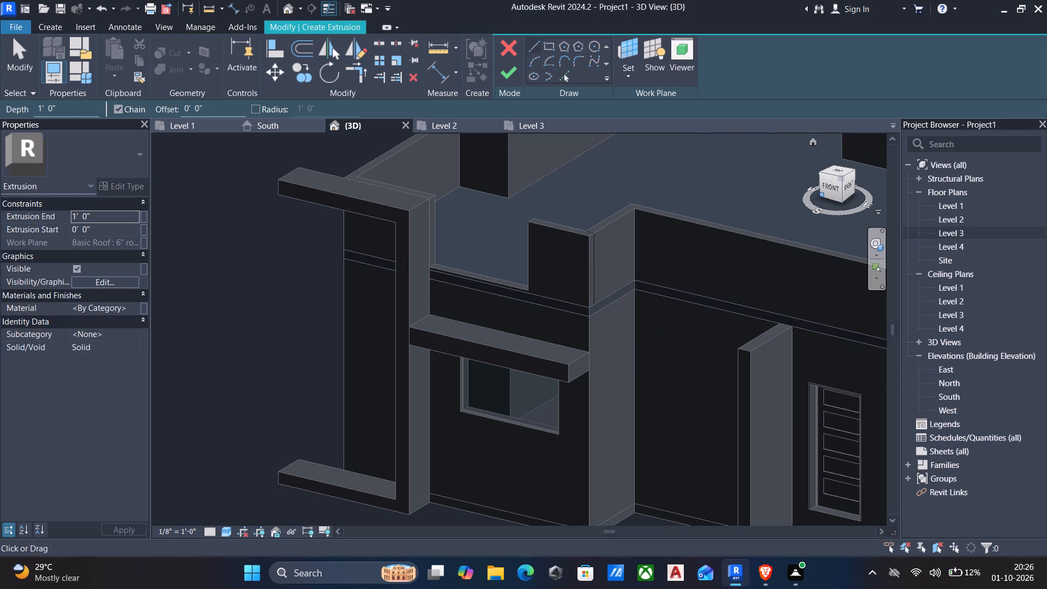
click(832, 189)
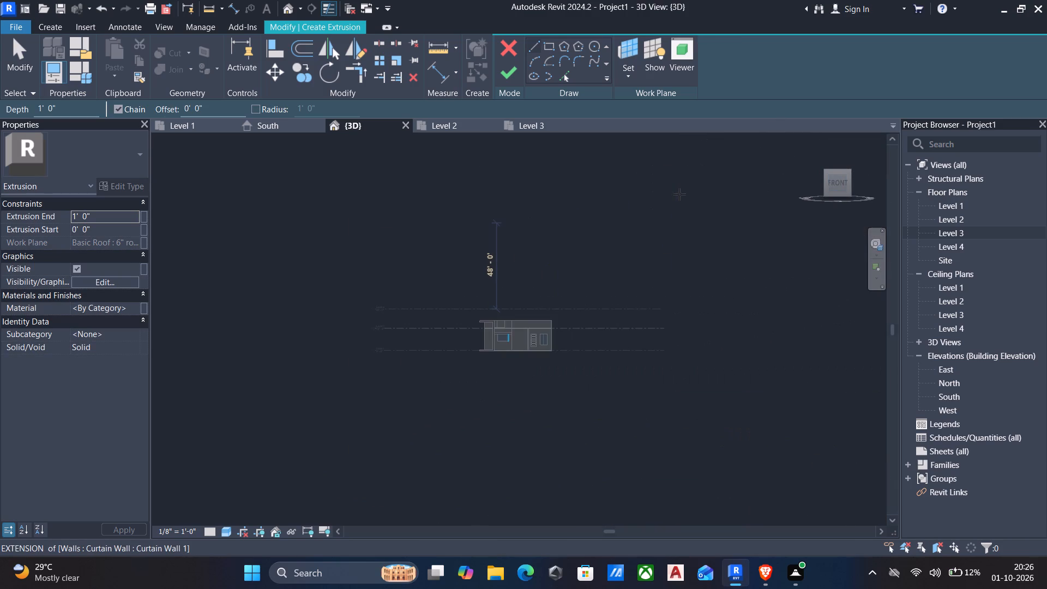
scroll(482, 335, up, 16)
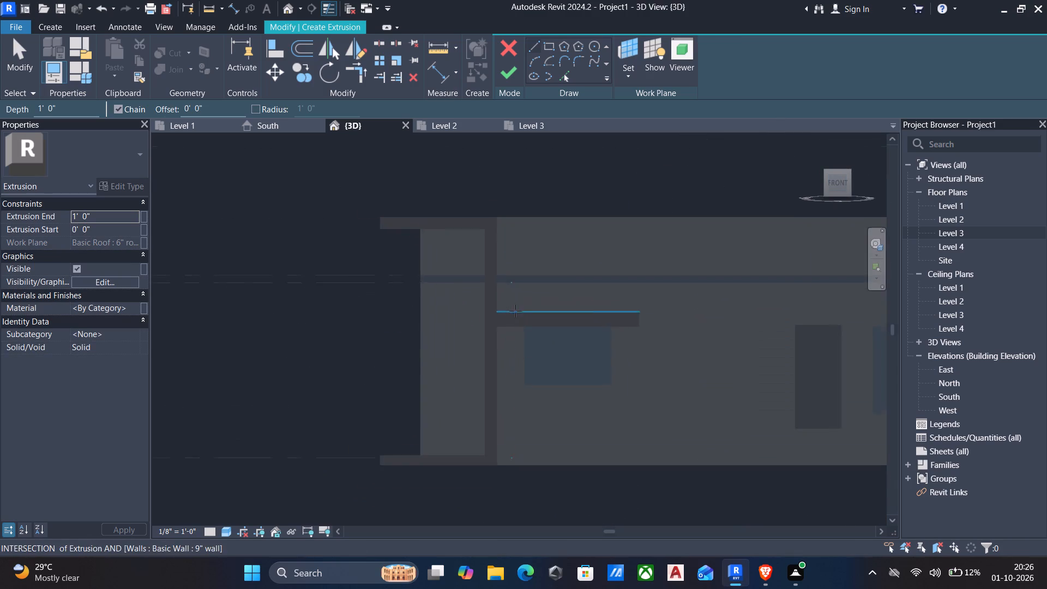
scroll(507, 320, up, 5)
scroll(518, 209, up, 5)
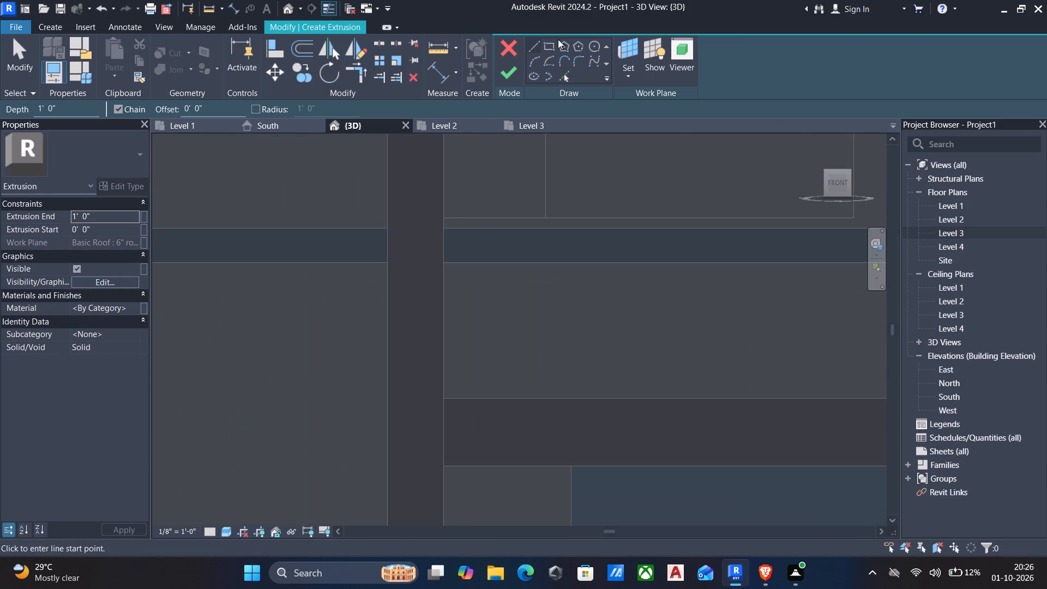
scroll(554, 39, up, 1)
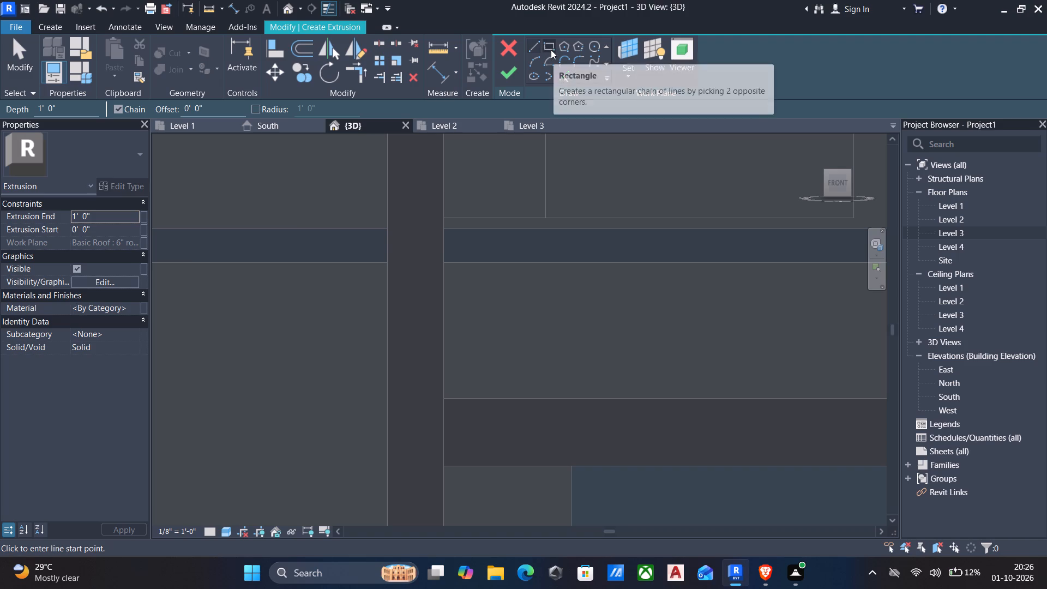
click(545, 46)
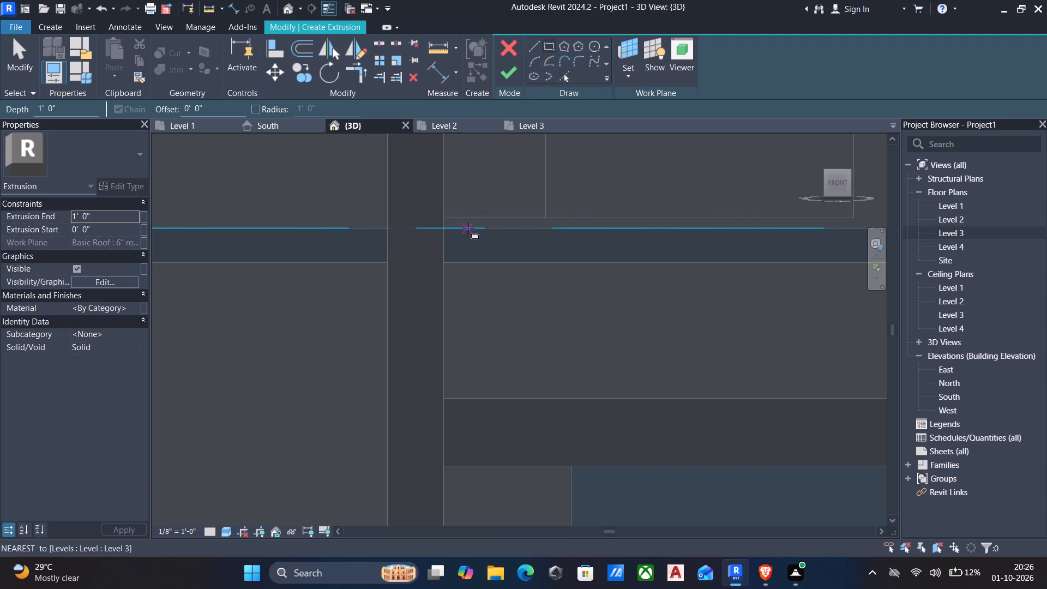
click(468, 229)
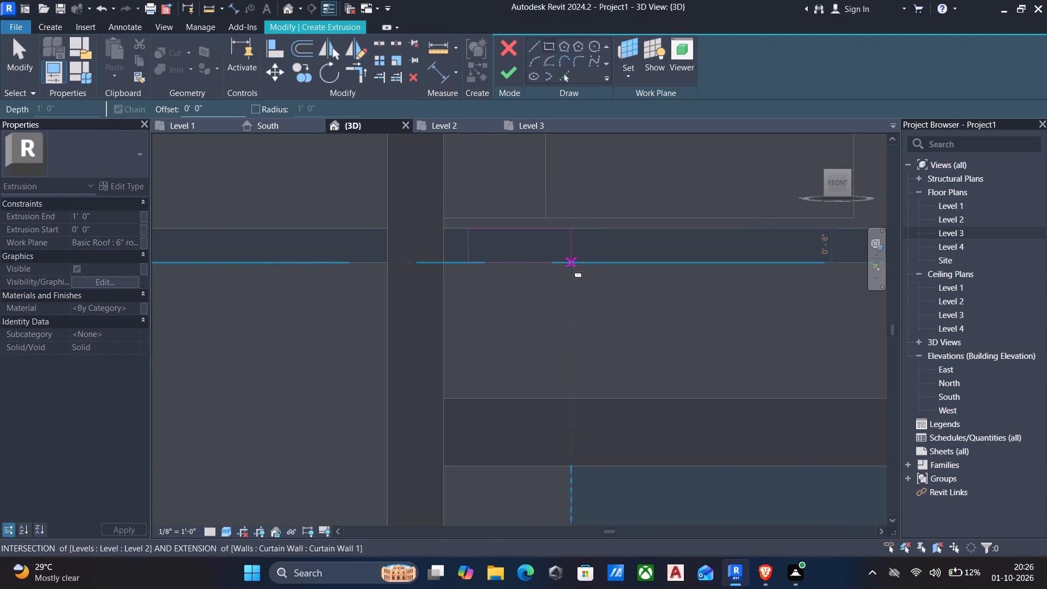
click(571, 267)
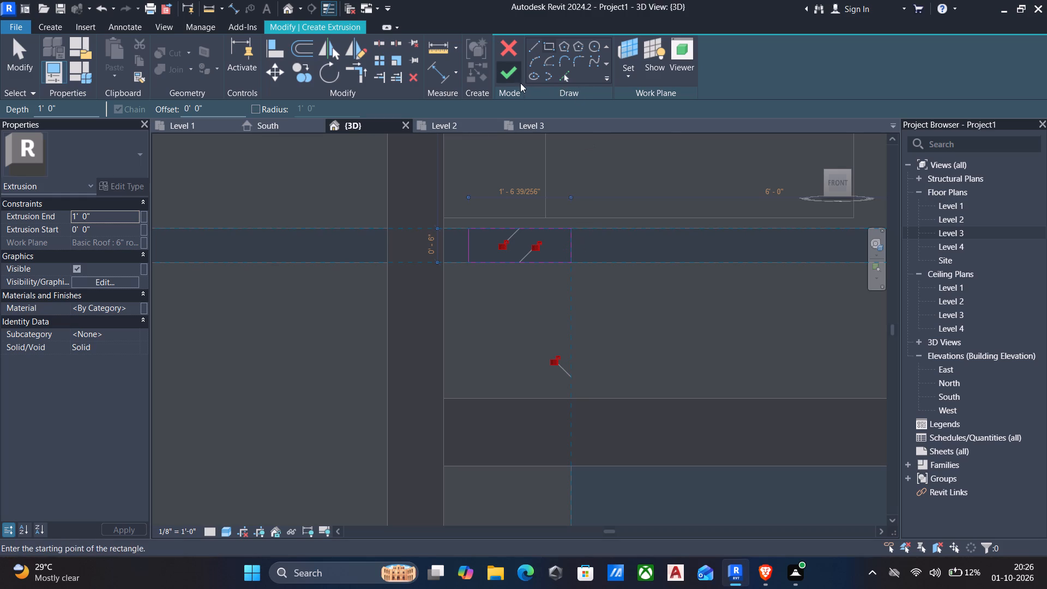
click(506, 70)
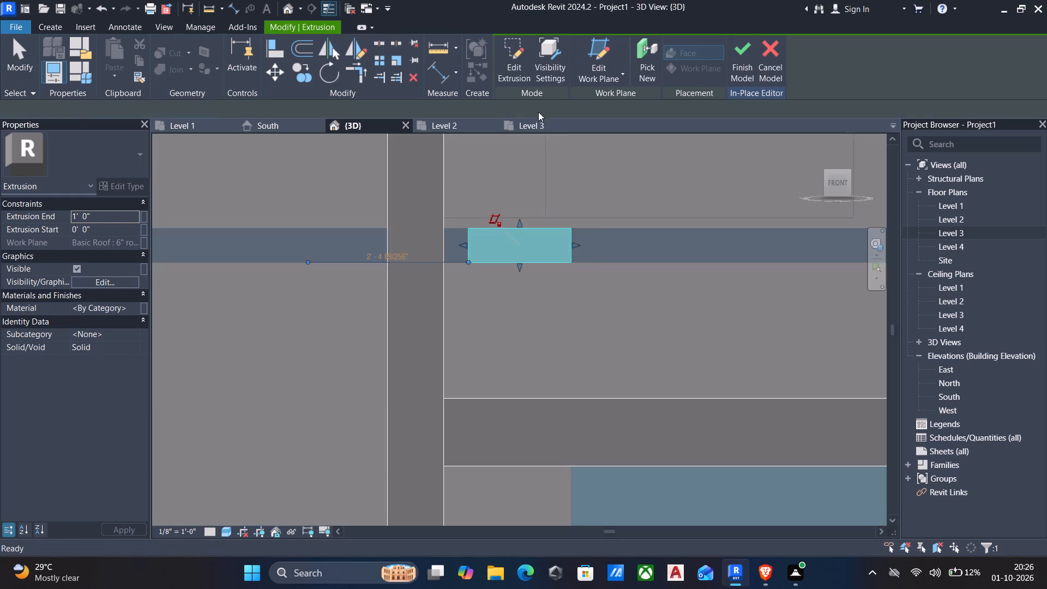
On the roof slab's adjoining side edge, extrude a rectangle about 3'-8" long and 6" high to a 1'-0" depth.
scroll(592, 199, down, 5)
shift+middle_drag(648, 281, 490, 315)
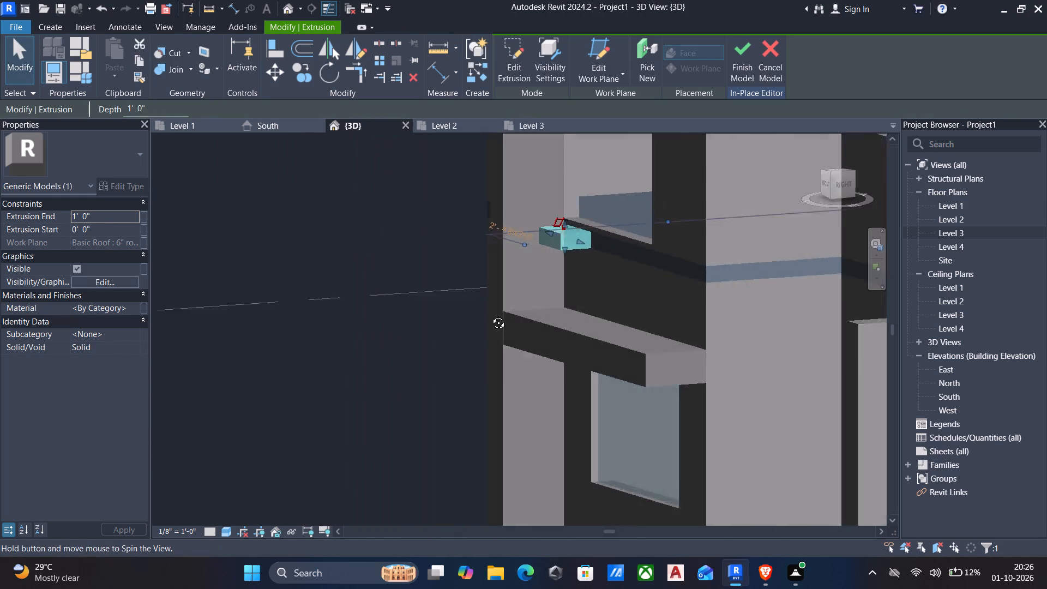
shift+middle_drag(490, 315, 483, 313)
click(59, 25)
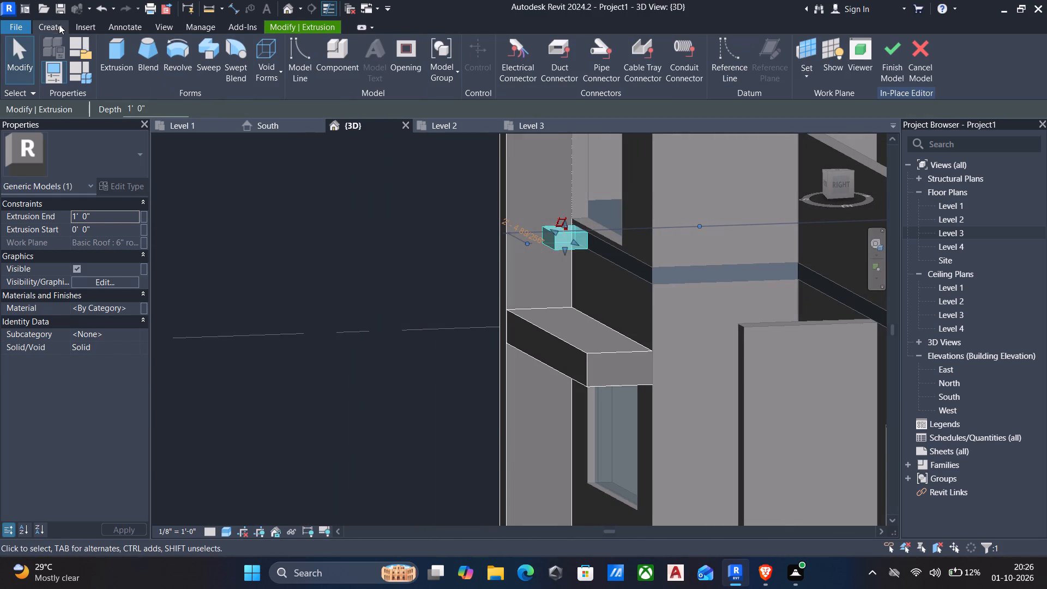
click(128, 56)
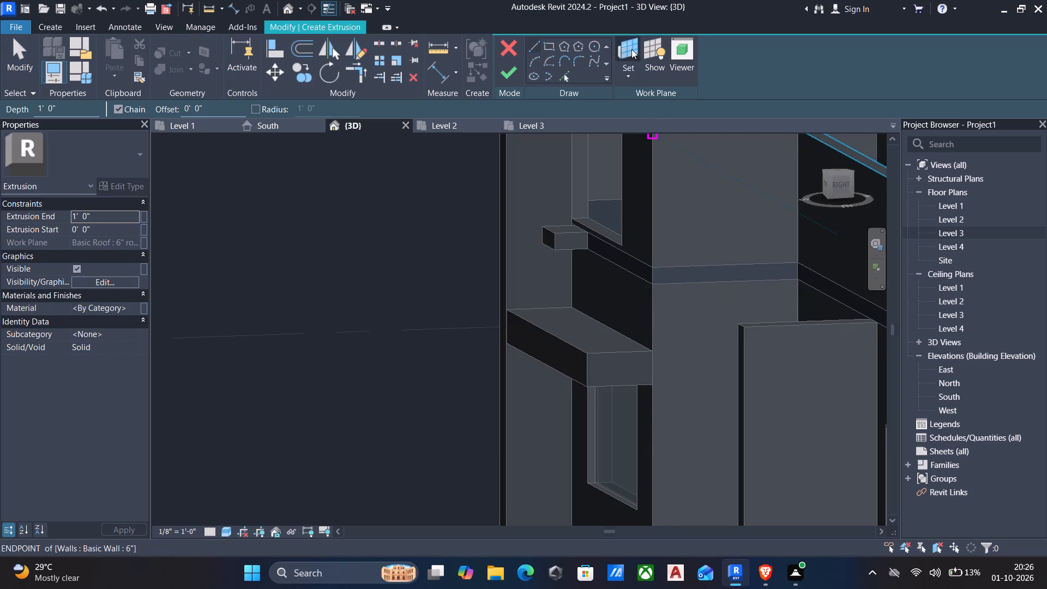
click(628, 49)
click(437, 302)
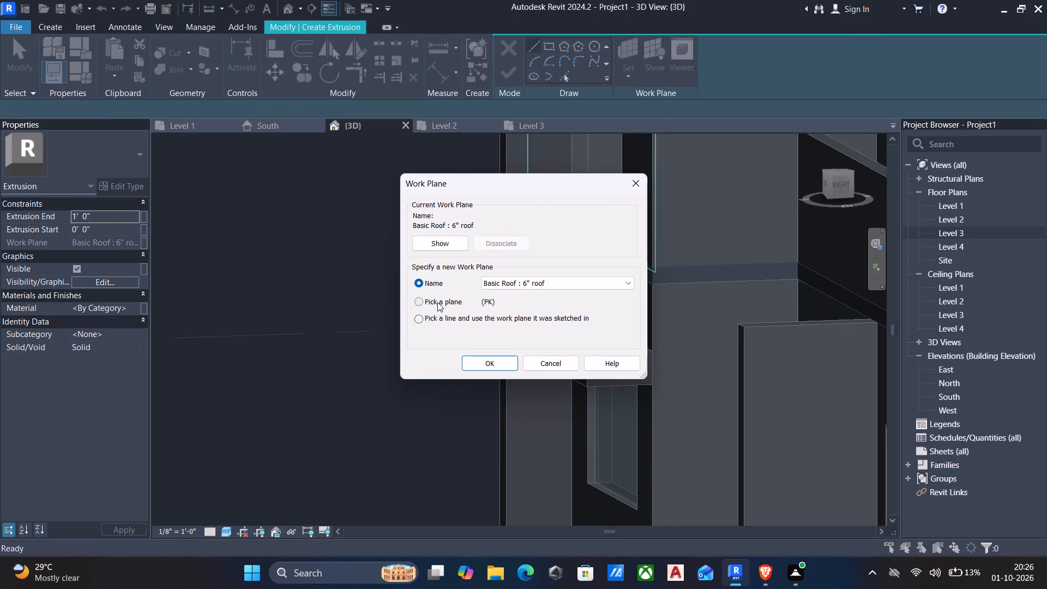
click(489, 359)
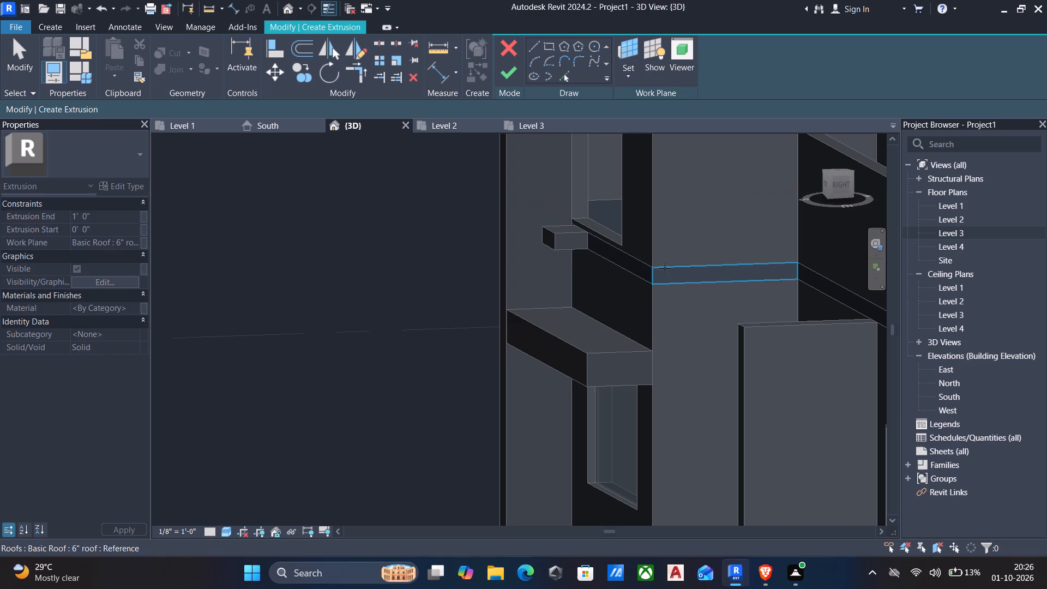
click(665, 268)
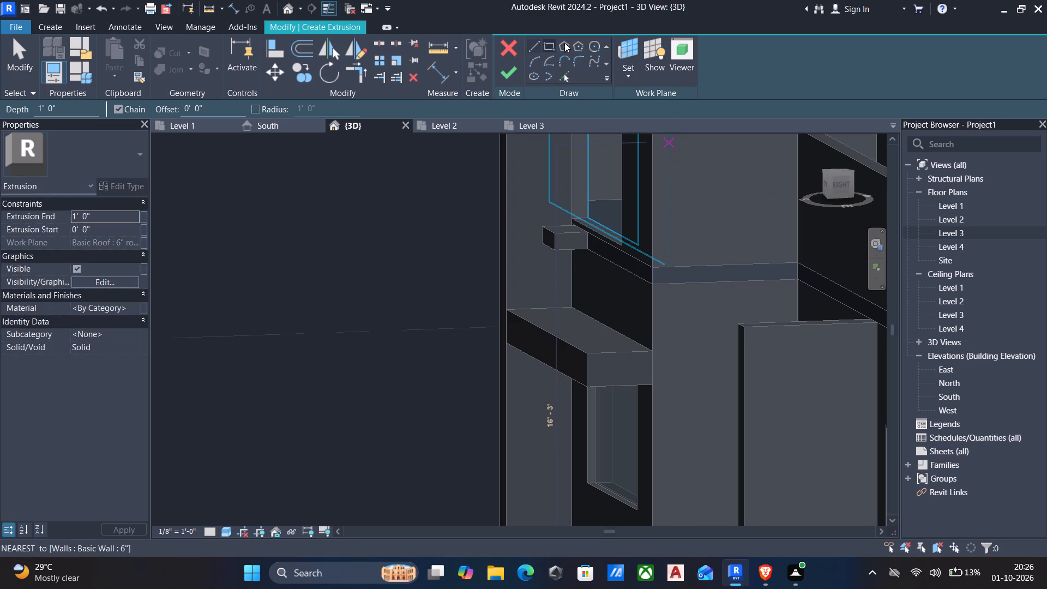
click(551, 44)
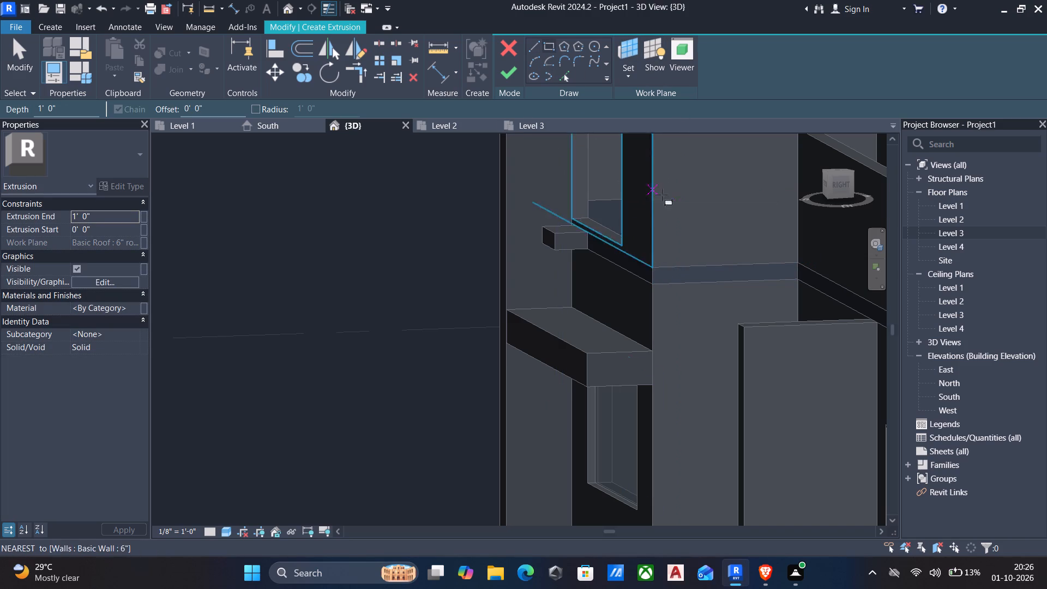
scroll(801, 277, up, 4)
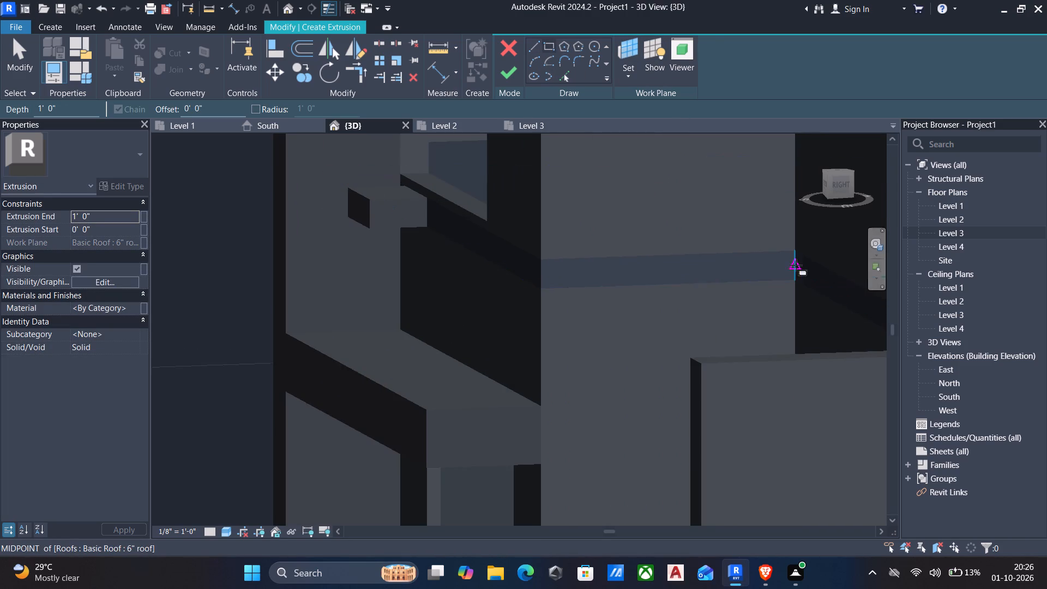
click(791, 251)
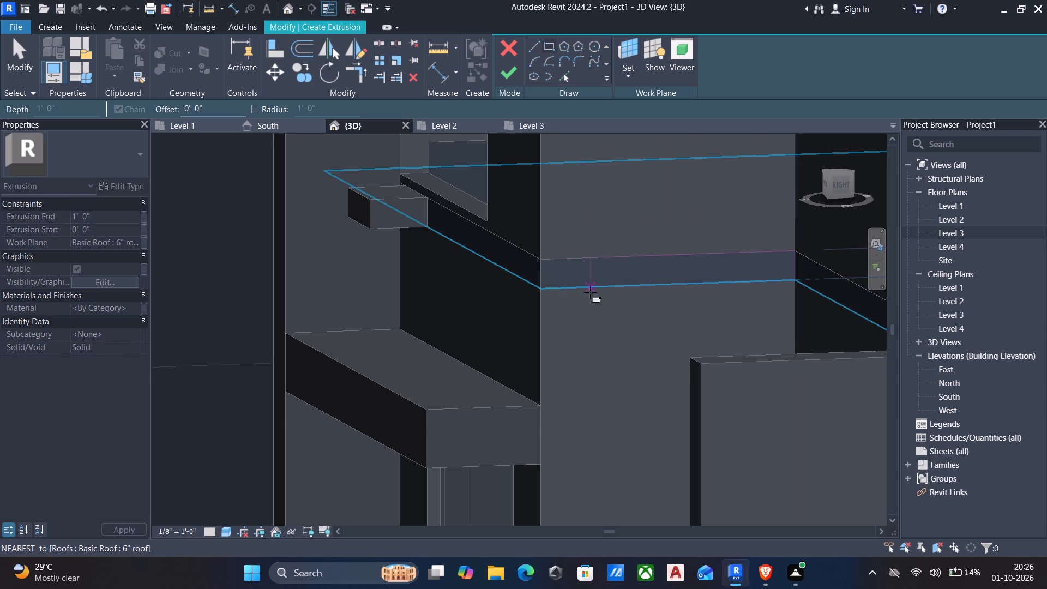
click(582, 293)
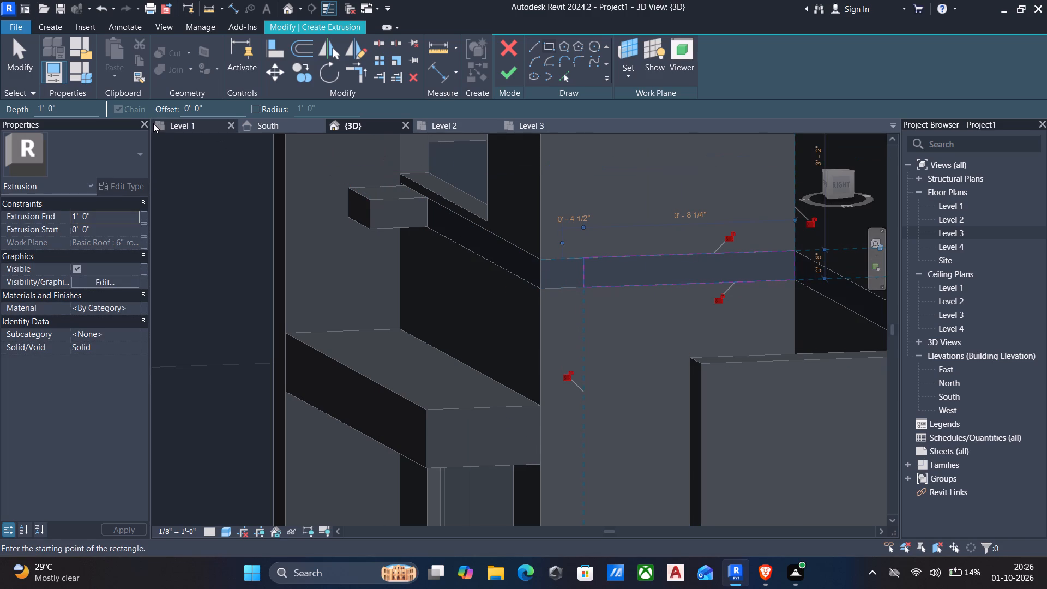
click(506, 73)
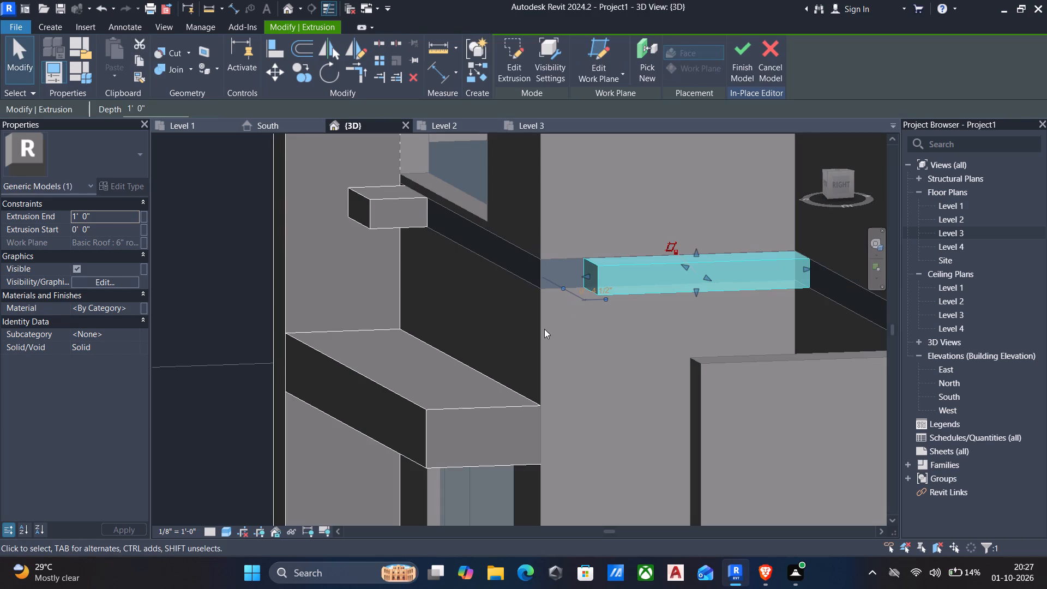
shift+middle_drag(547, 334, 550, 392)
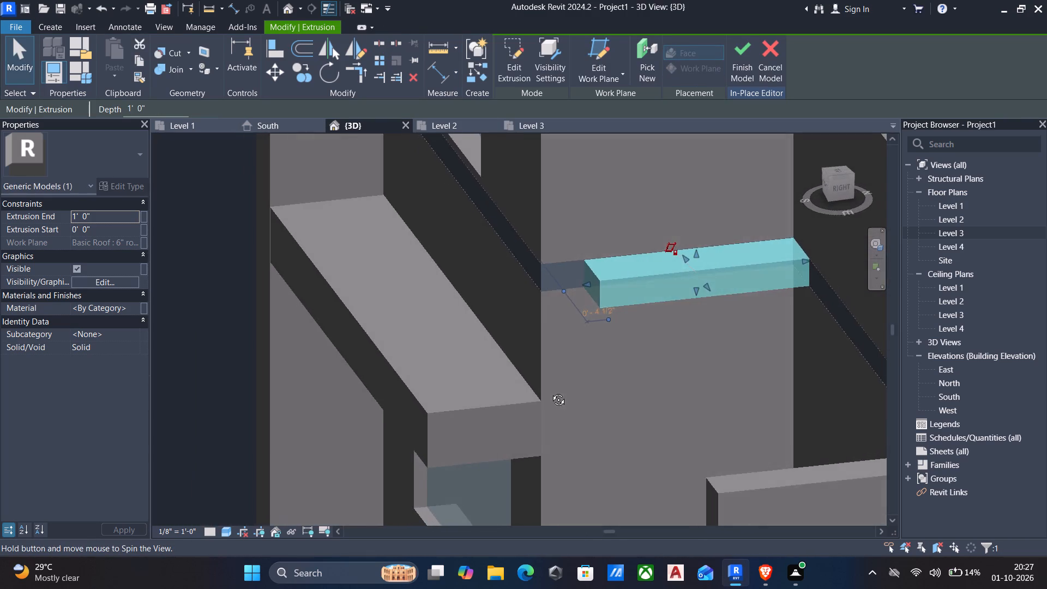
shift+middle_drag(550, 392, 674, 411)
scroll(605, 380, up, 2)
scroll(581, 359, down, 5)
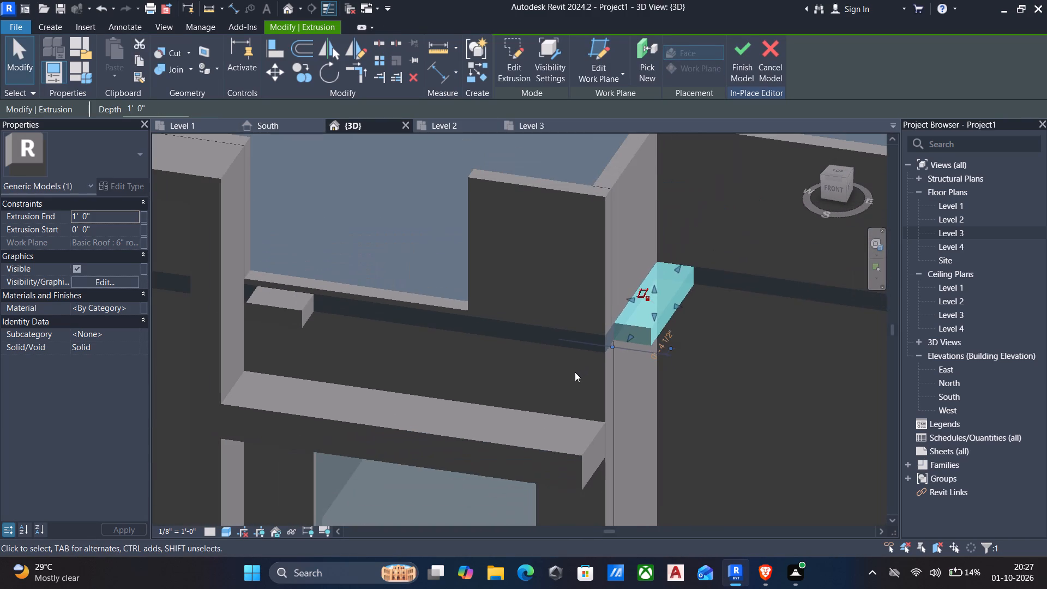
key(Escape)
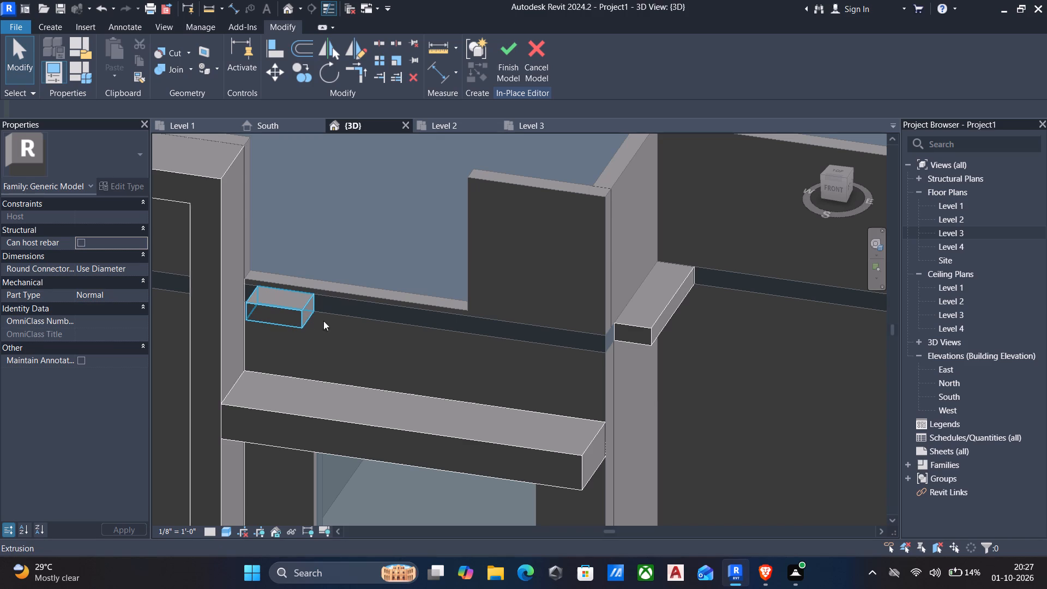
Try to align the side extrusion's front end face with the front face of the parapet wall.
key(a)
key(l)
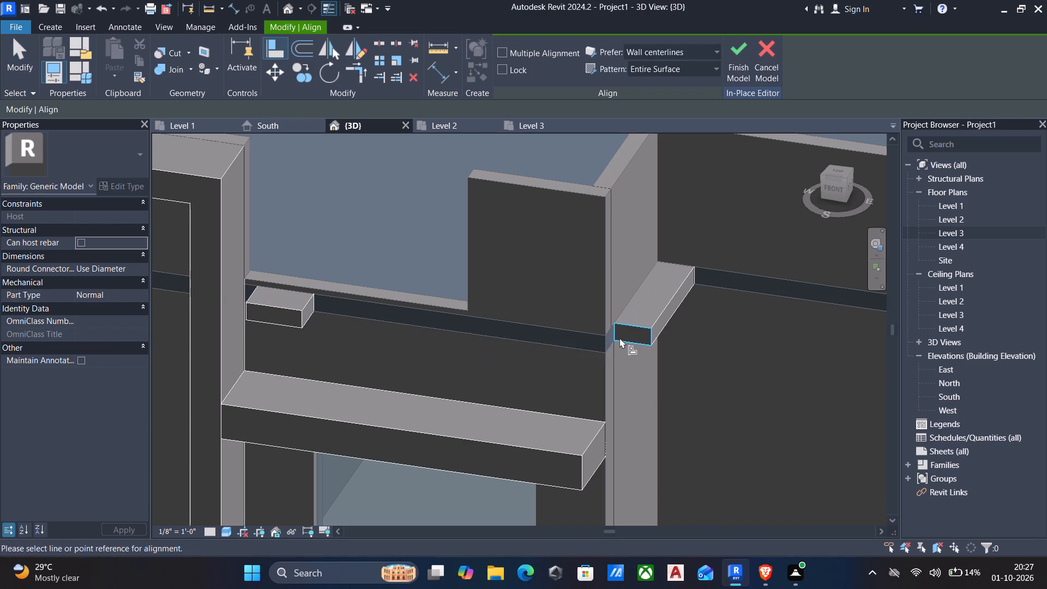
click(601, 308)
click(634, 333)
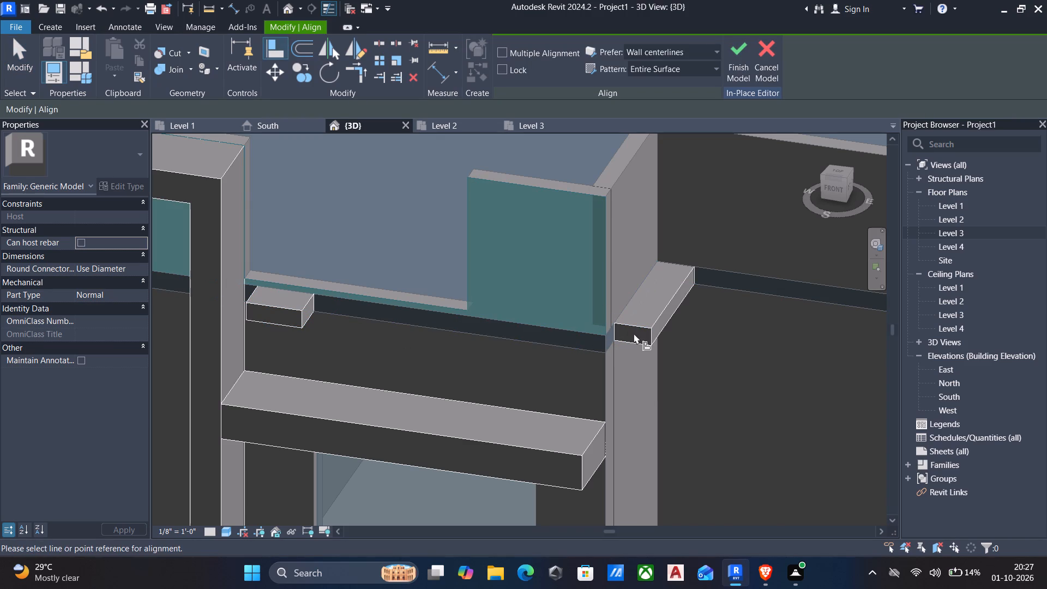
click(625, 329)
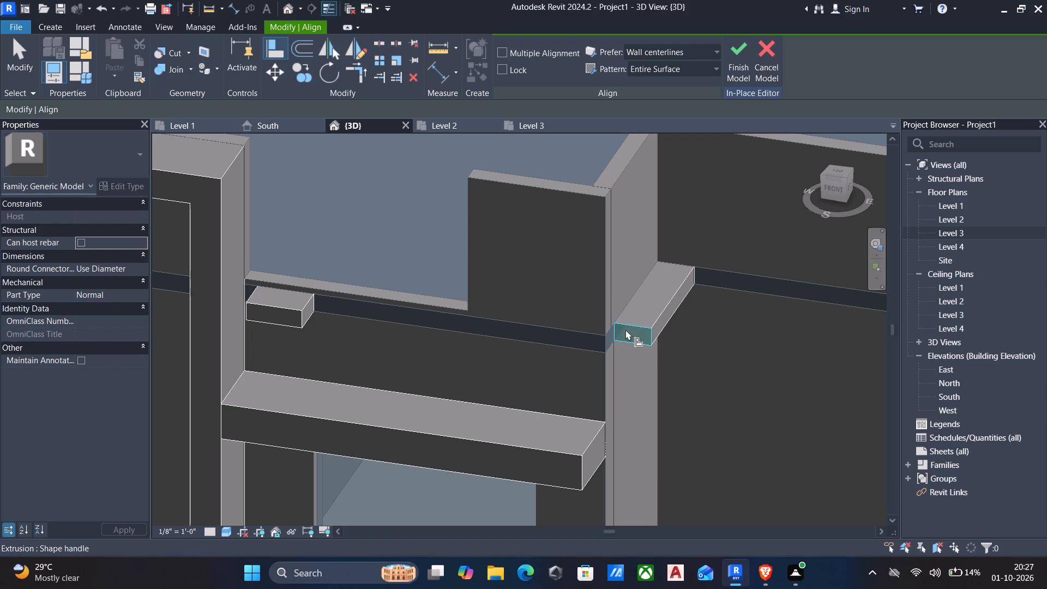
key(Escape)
Align the side extrusion's front end face with the front face of the parapet wall.
text(al)
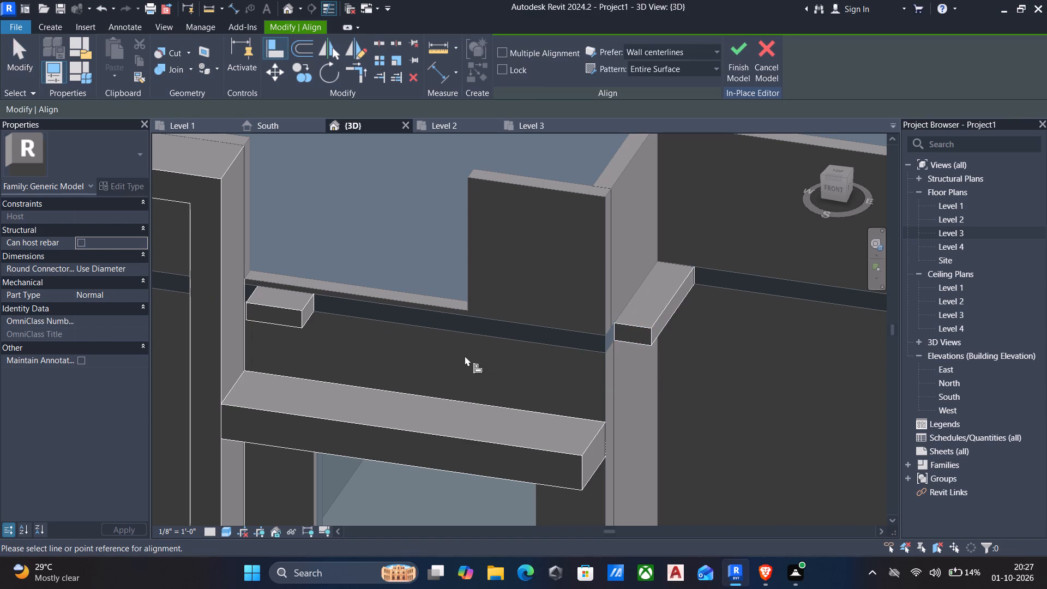
click(545, 189)
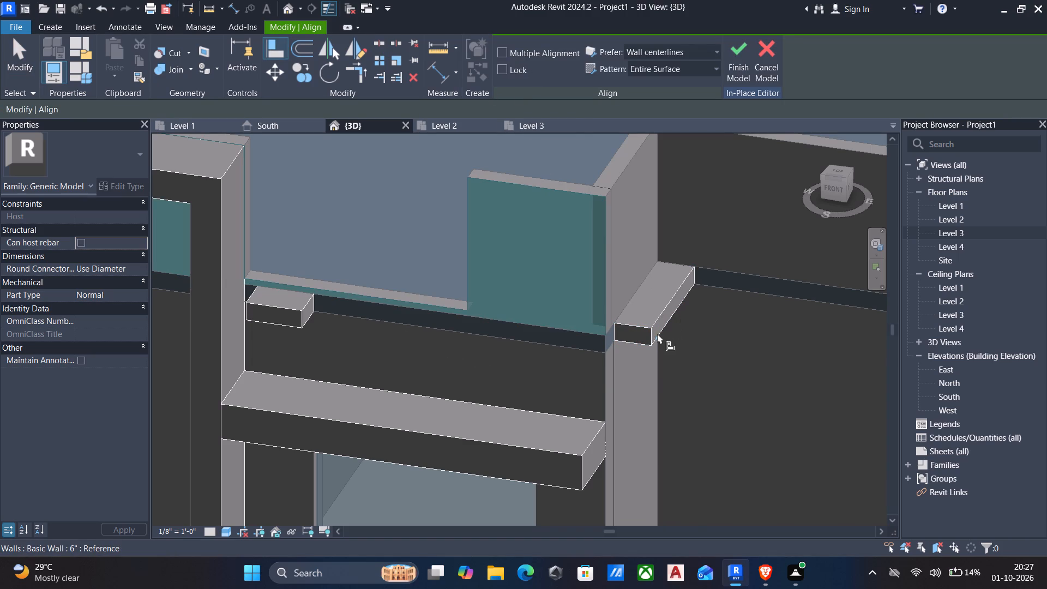
click(641, 327)
scroll(606, 340, down, 2)
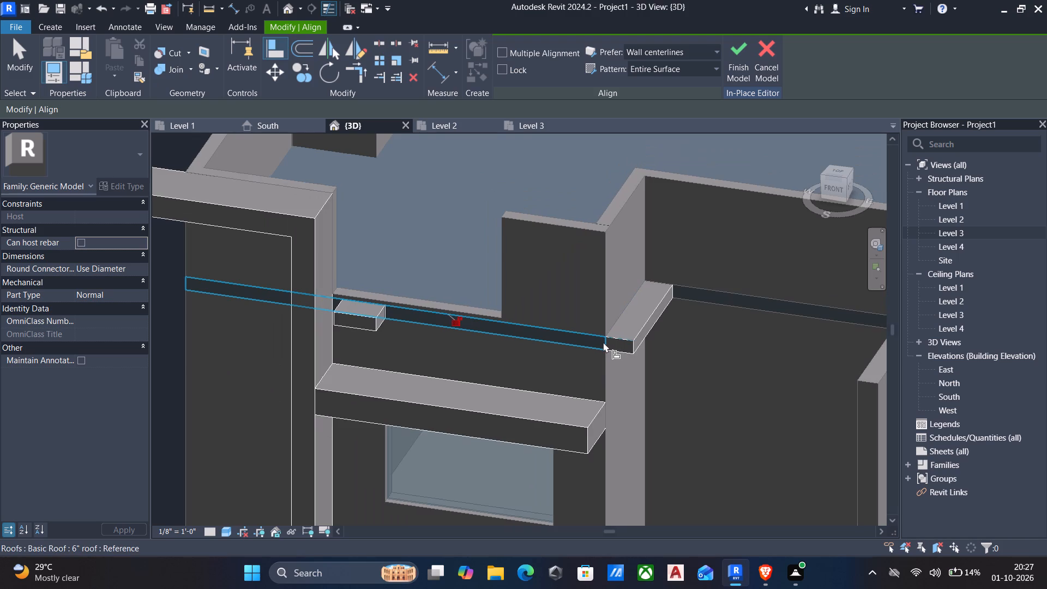
shift+middle_drag(600, 347, 519, 361)
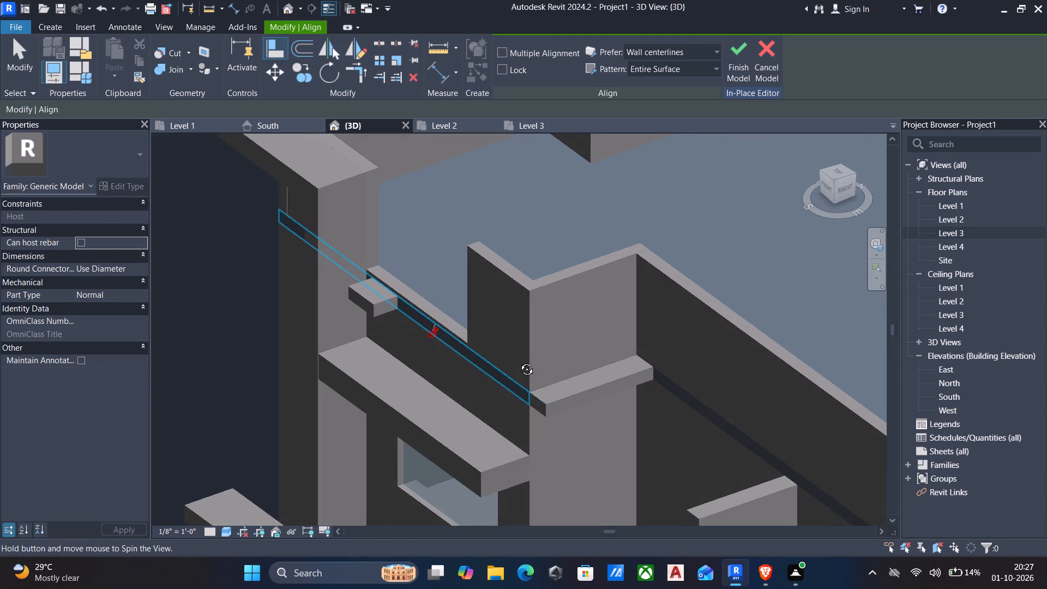
shift+middle_drag(519, 361, 519, 360)
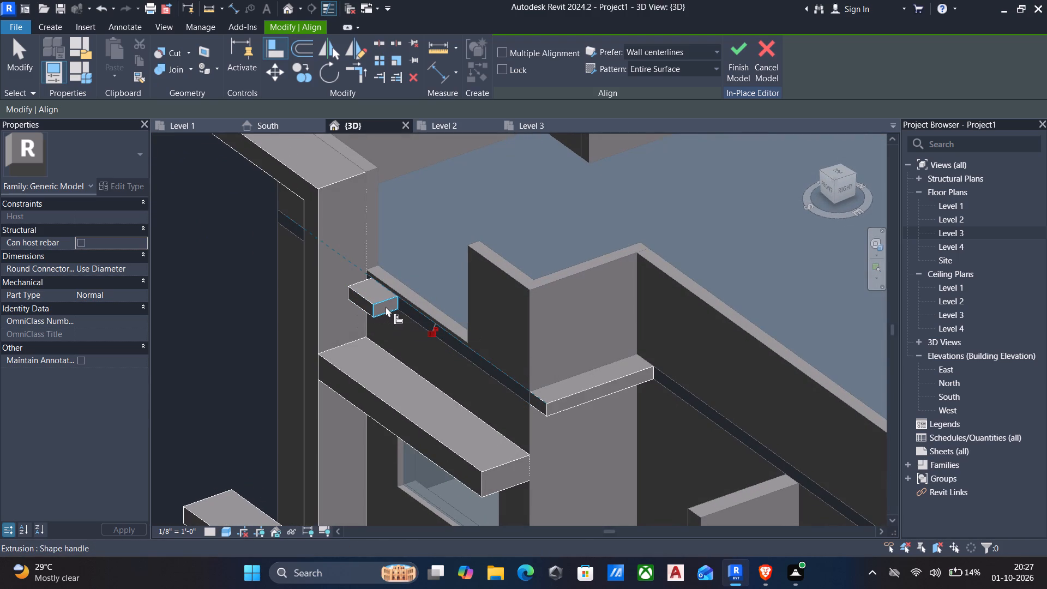
key(Escape)
Align the inner end of the short front extrusion with the adjacent side face of the projecting frame's vertical post.
text(al)
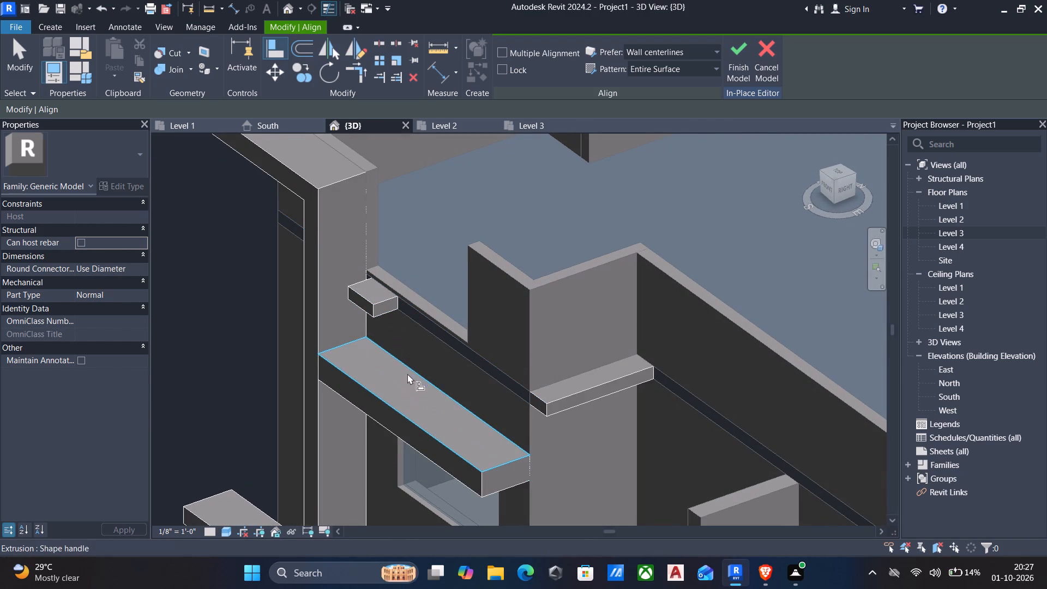
shift+middle_drag(410, 379, 569, 369)
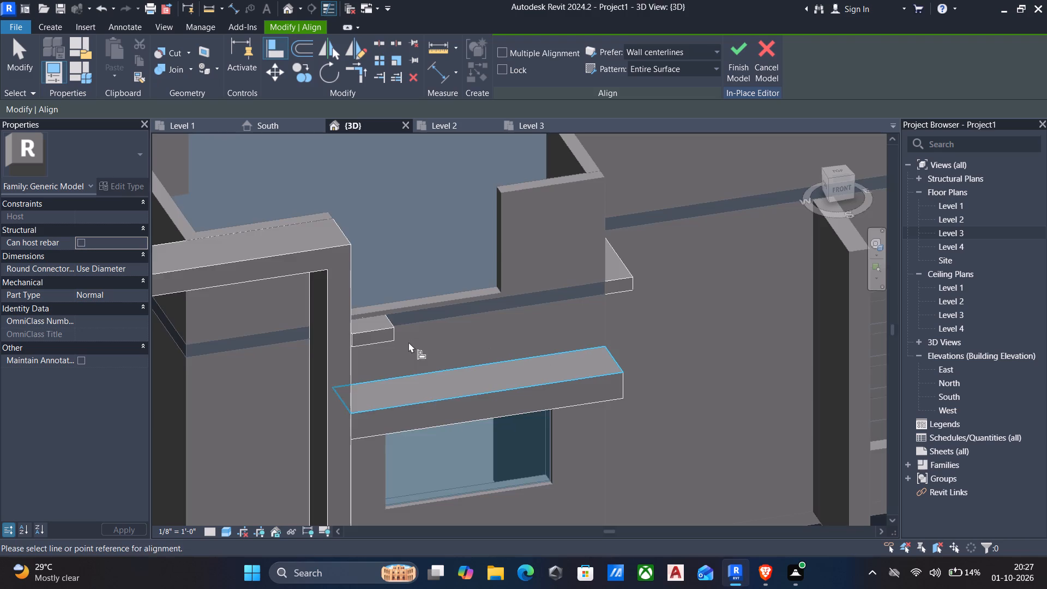
shift+middle_drag(408, 342, 339, 358)
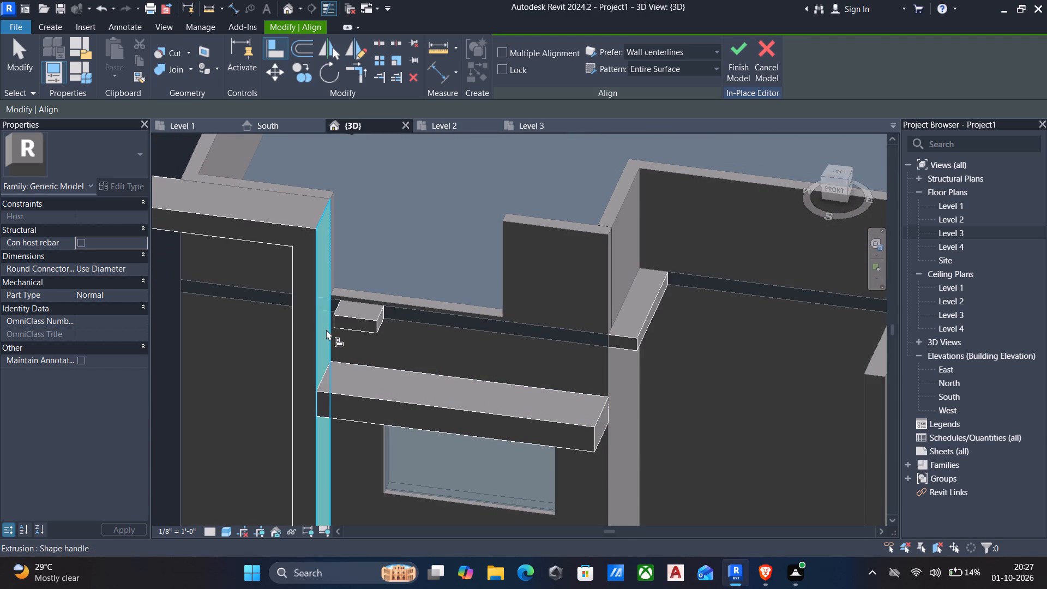
click(326, 329)
shift+middle_drag(385, 348, 425, 329)
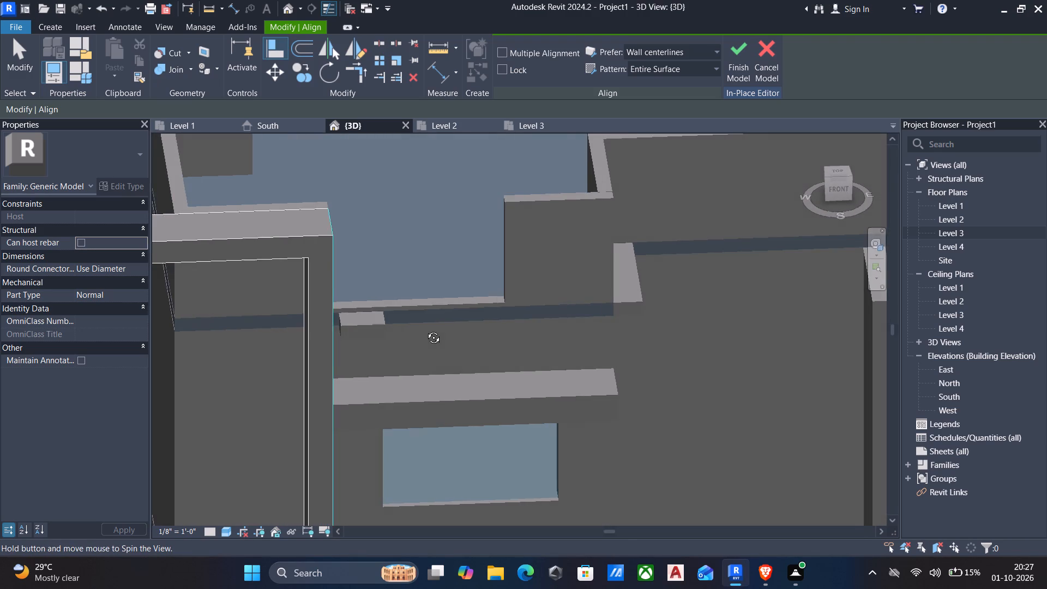
shift+middle_drag(425, 329, 426, 327)
scroll(327, 327, up, 2)
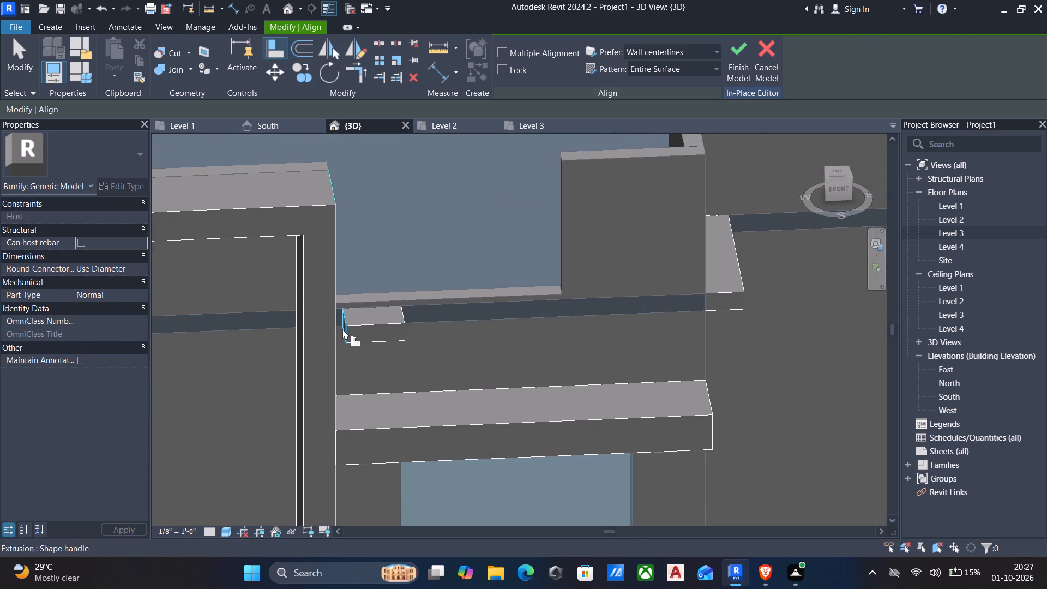
click(343, 330)
scroll(389, 357, down, 4)
shift+middle_drag(605, 416, 516, 420)
scroll(516, 417, down, 2)
middle_drag(516, 419, 556, 291)
scroll(540, 282, up, 3)
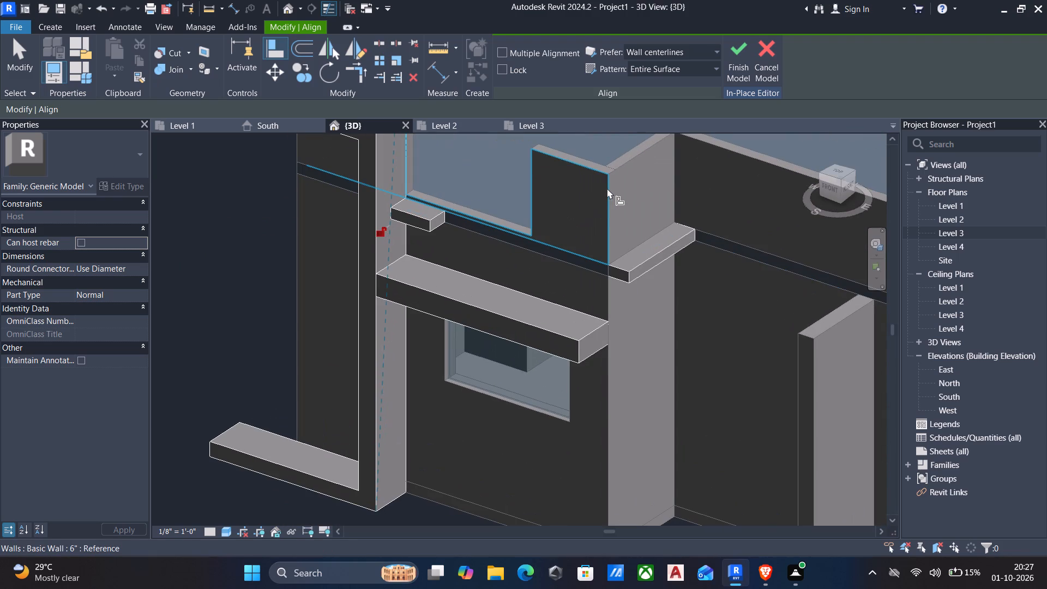
key(Escape)
key(Escape)
Align the short front extrusion's free end with the side extrusion's outer face so the band spans the roof slab's front edge.
text(tr)
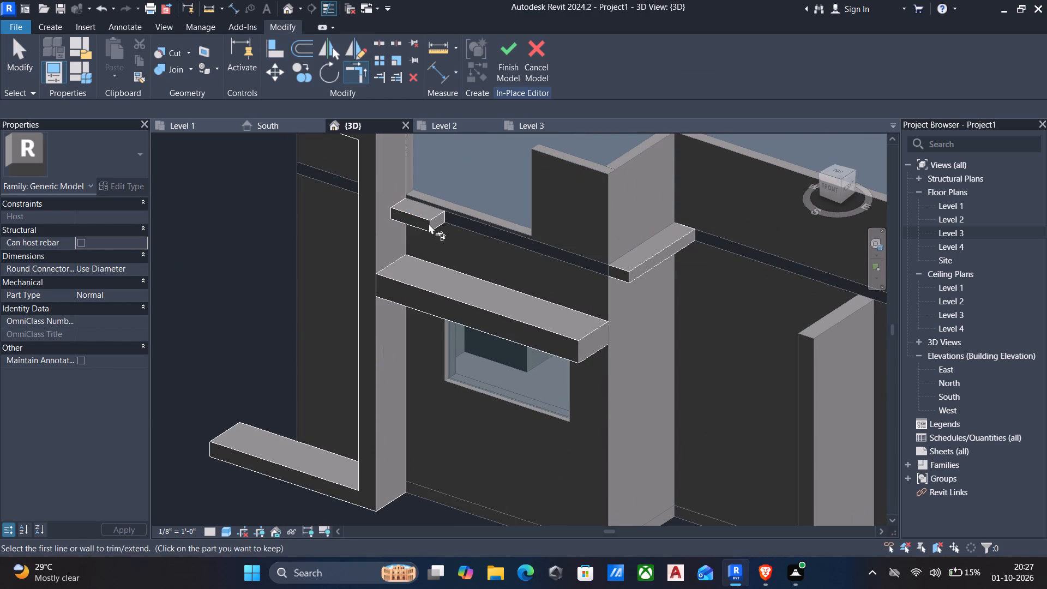
key(Escape)
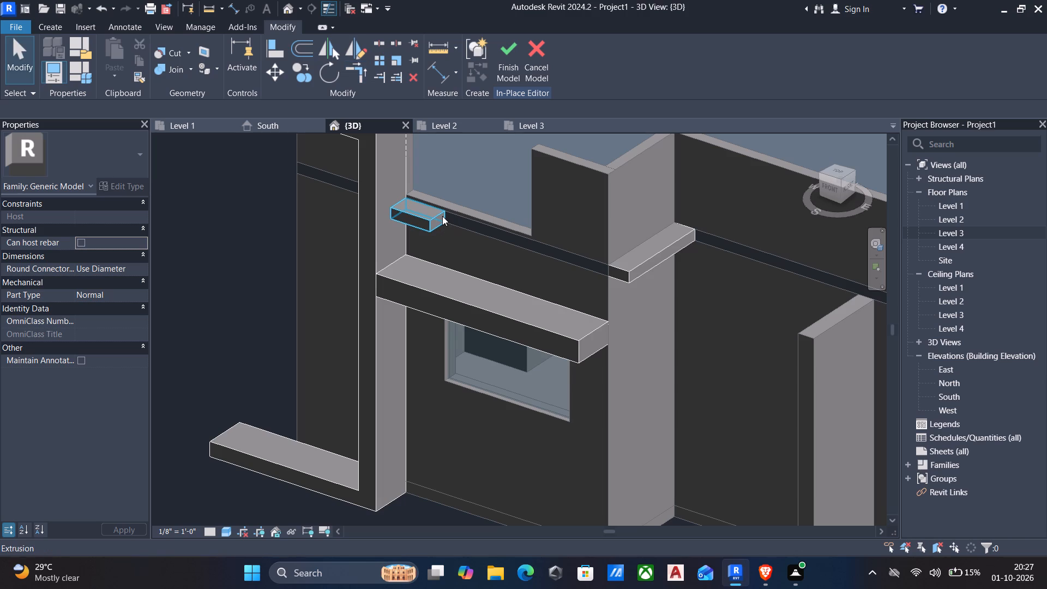
text(al)
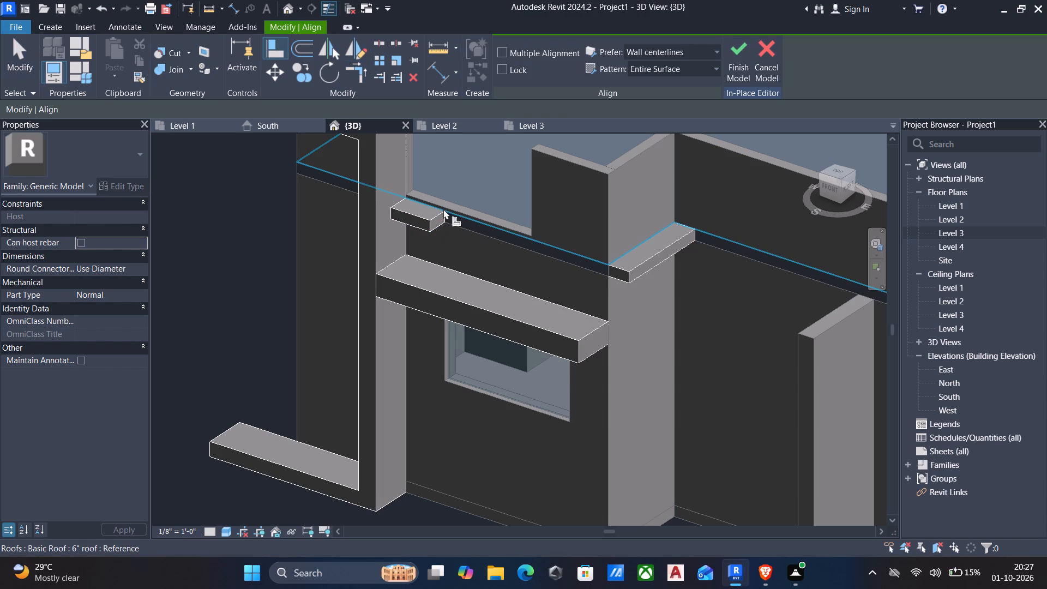
click(635, 275)
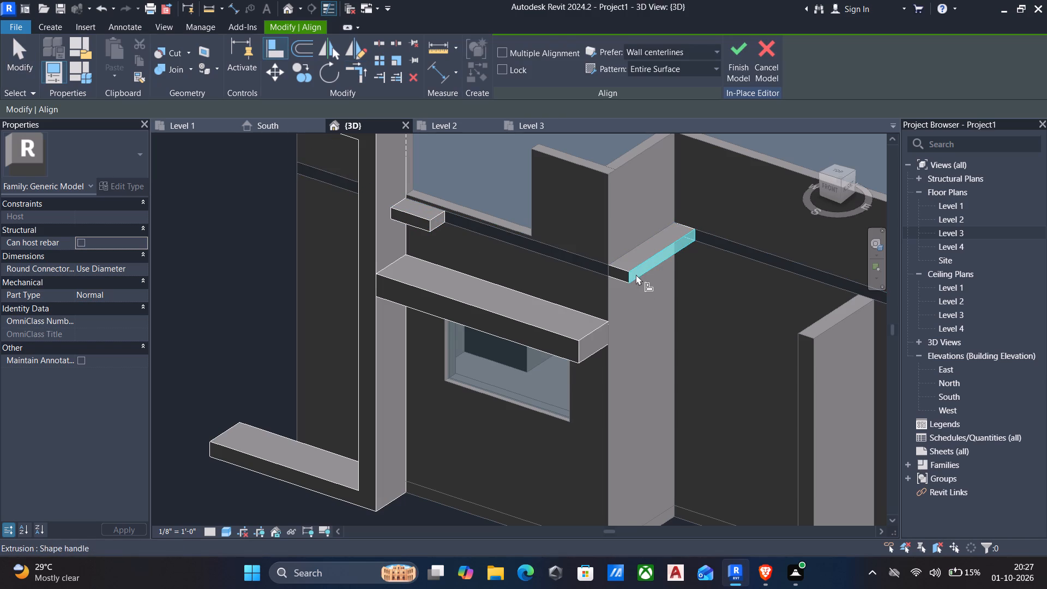
click(436, 224)
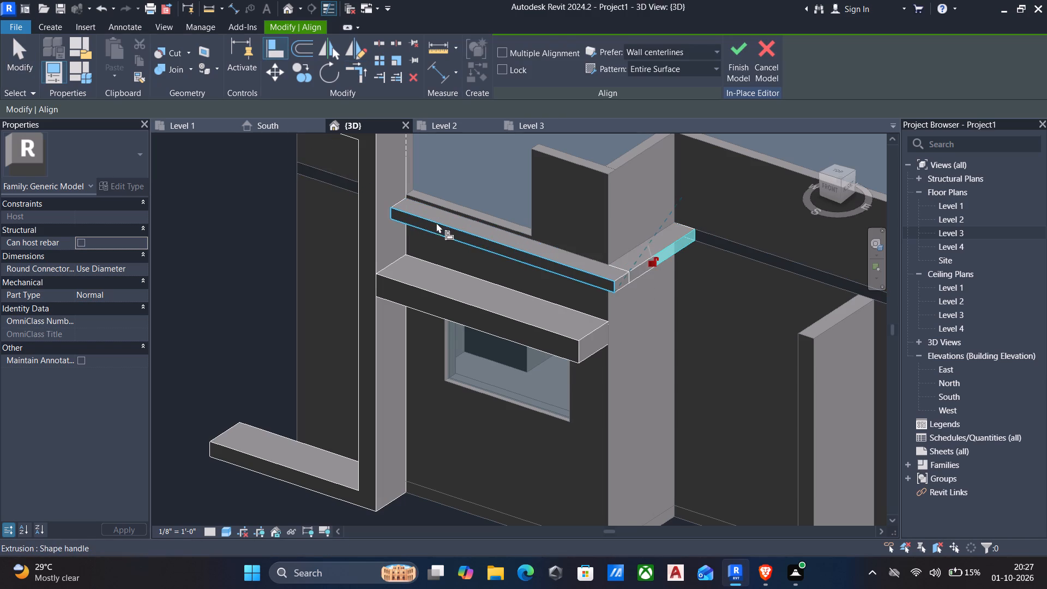
scroll(552, 259, down, 4)
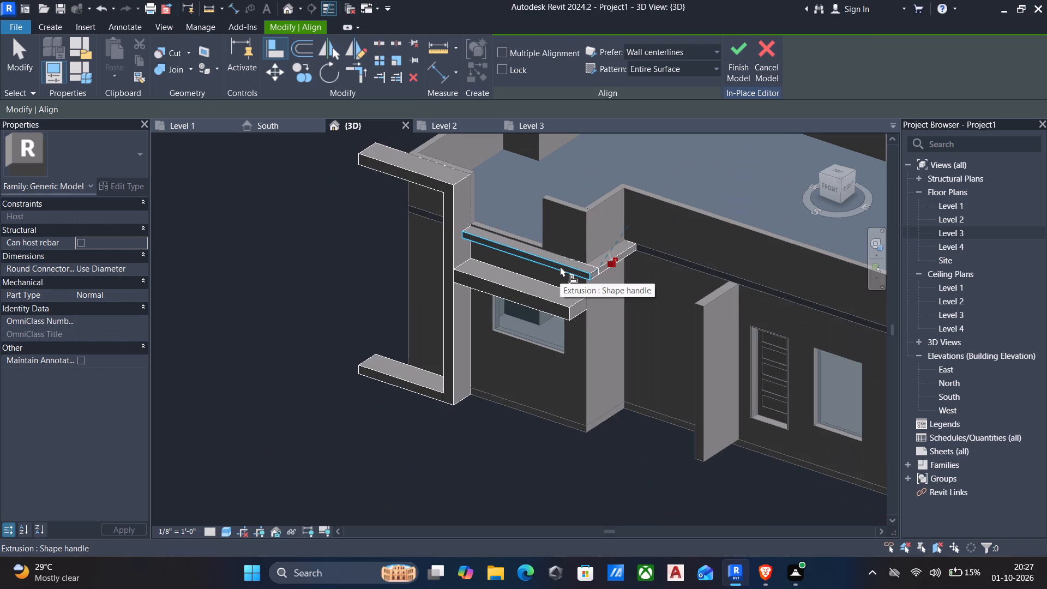
key(Escape)
Finish editing the projecting frame's in-place model.
click(741, 51)
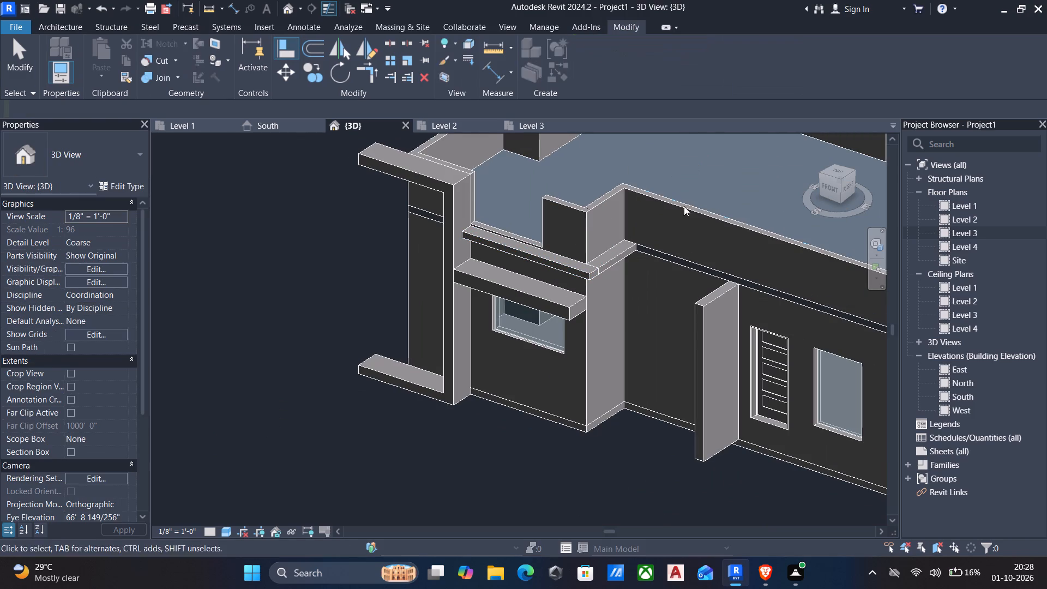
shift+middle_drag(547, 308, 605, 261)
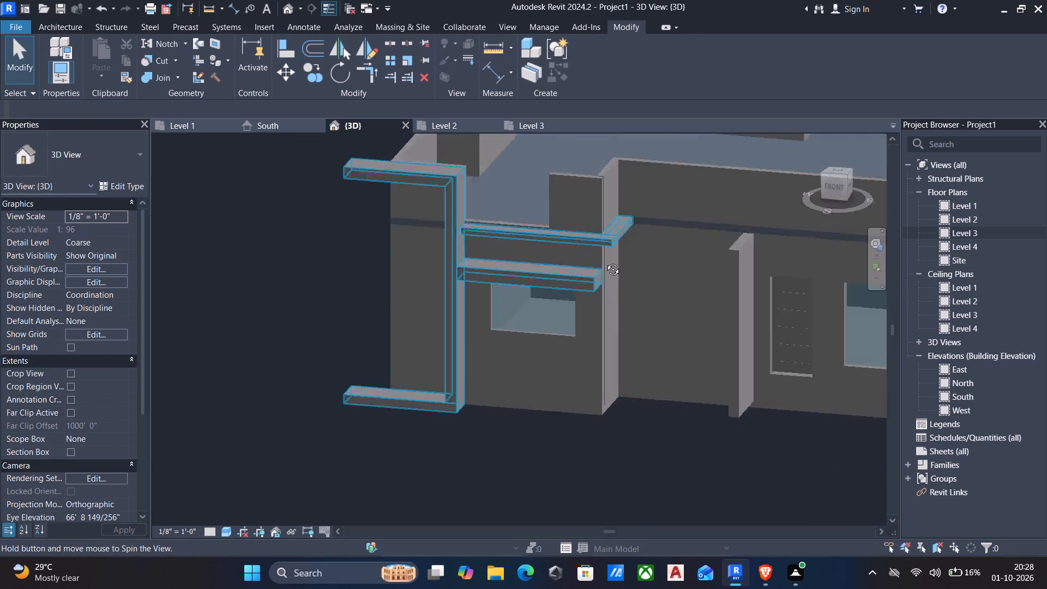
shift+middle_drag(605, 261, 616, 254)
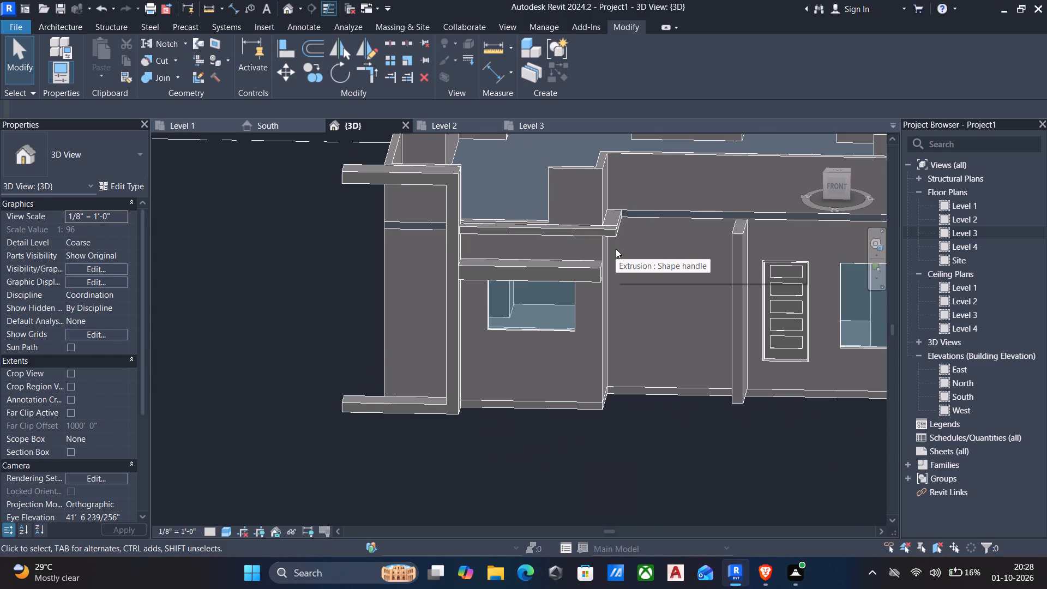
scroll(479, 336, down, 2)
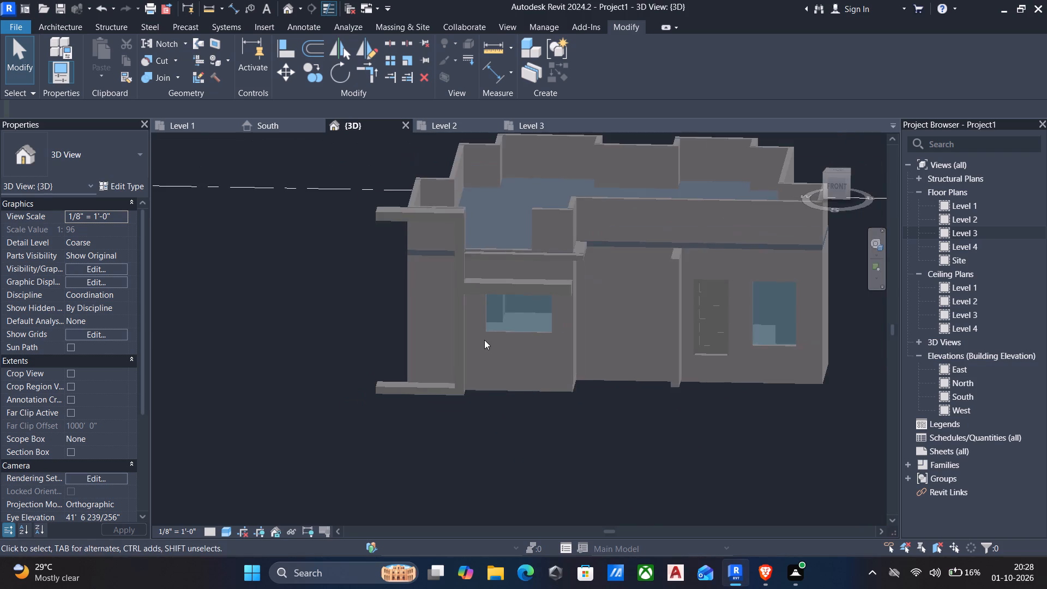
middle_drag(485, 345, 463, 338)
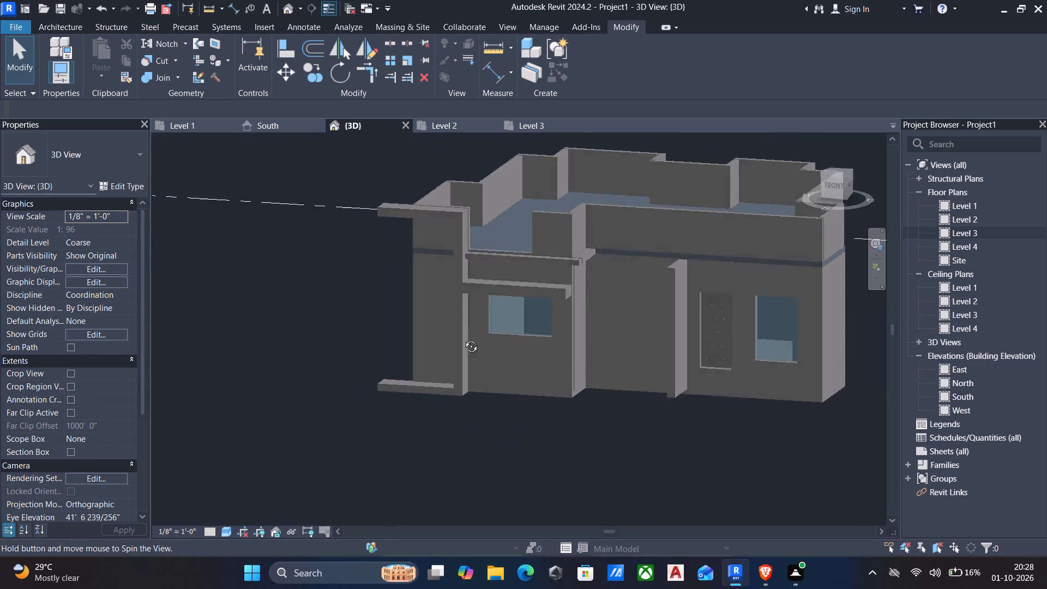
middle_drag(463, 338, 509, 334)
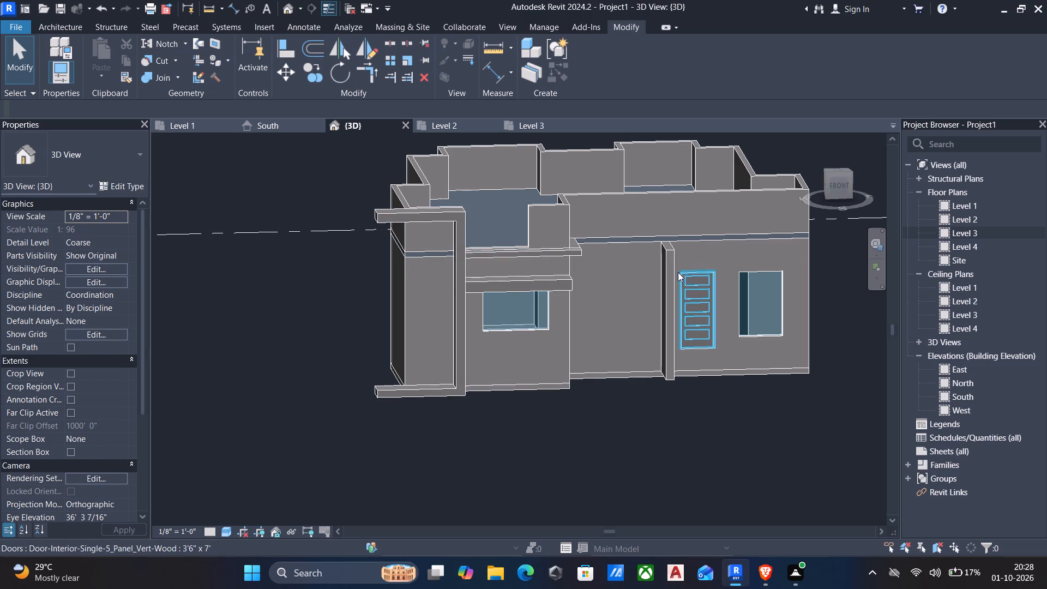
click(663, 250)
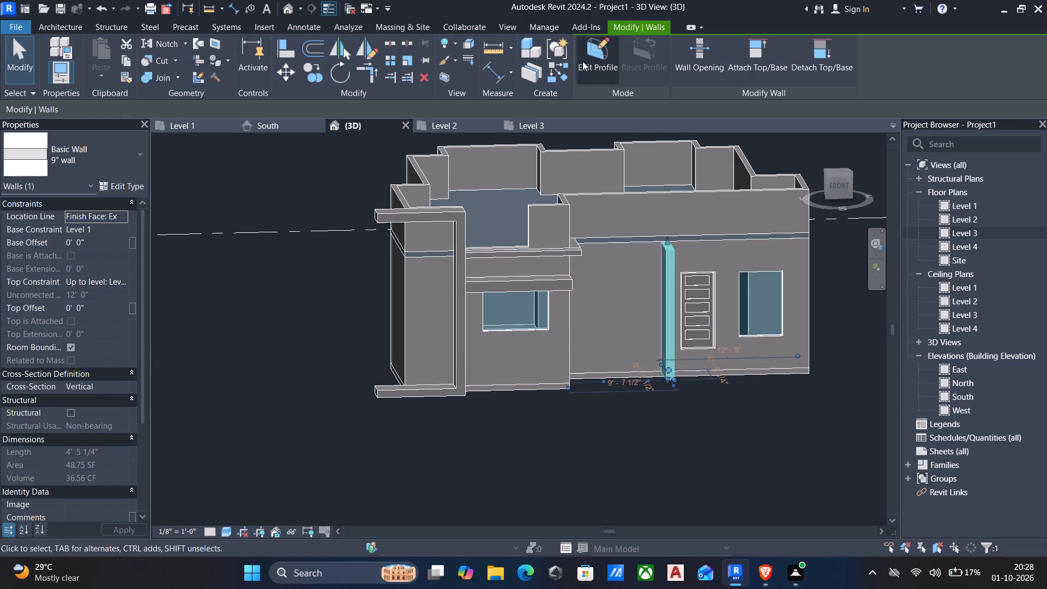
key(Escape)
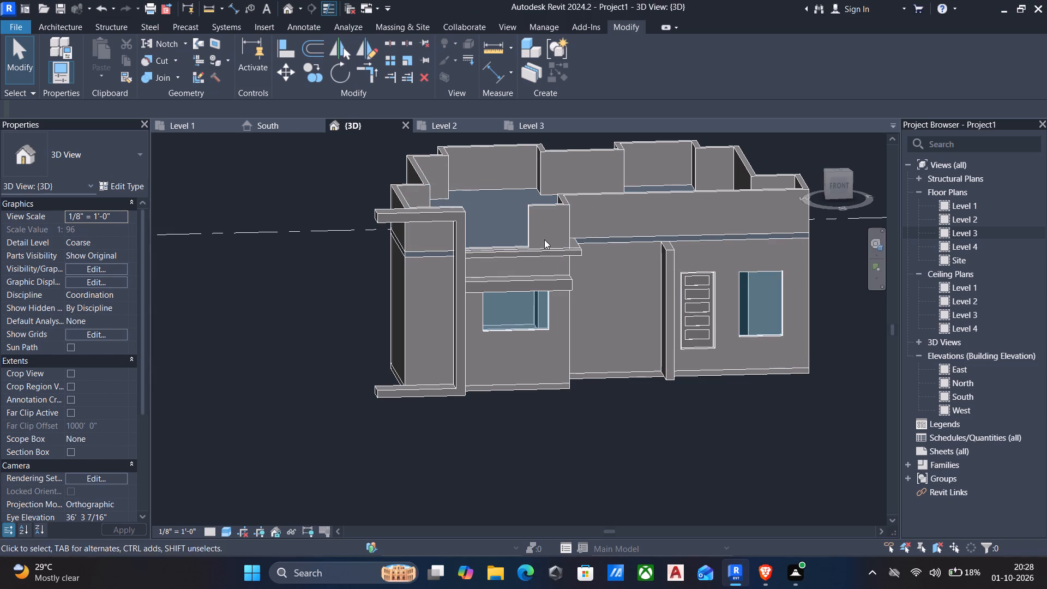
Reopen the projecting front frame's in-place model for editing.
click(539, 279)
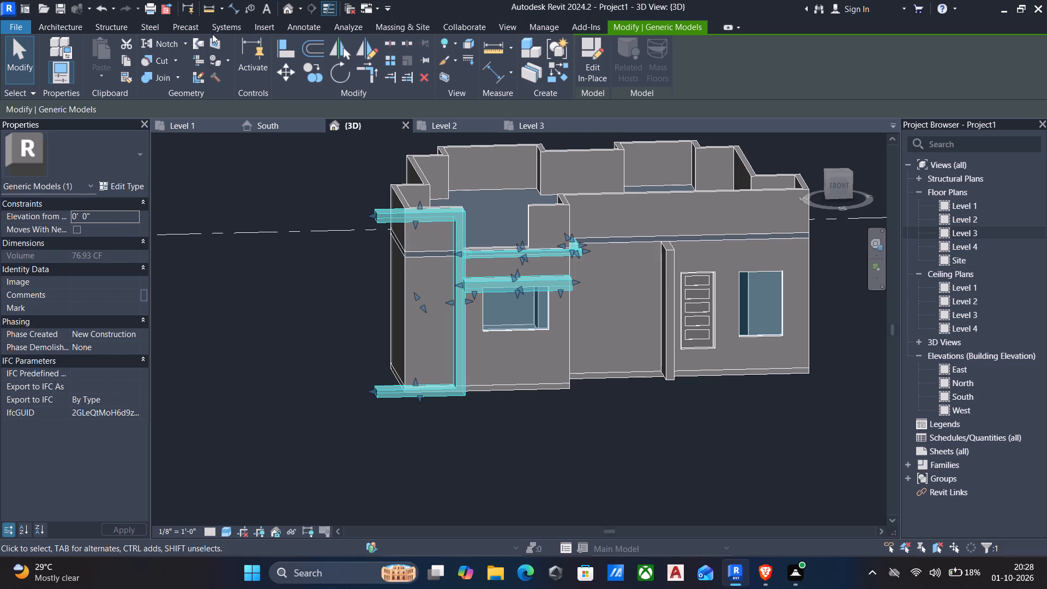
scroll(299, 93, up, 3)
click(589, 70)
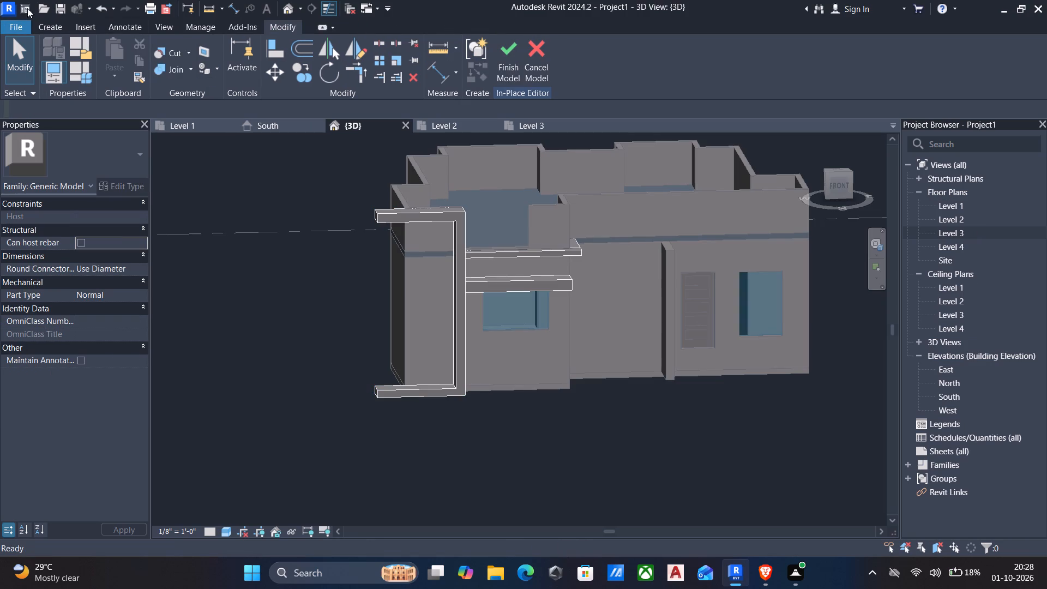
Start a new solid extrusion in the in-place model and define its work plane with Pick a Plane.
click(43, 26)
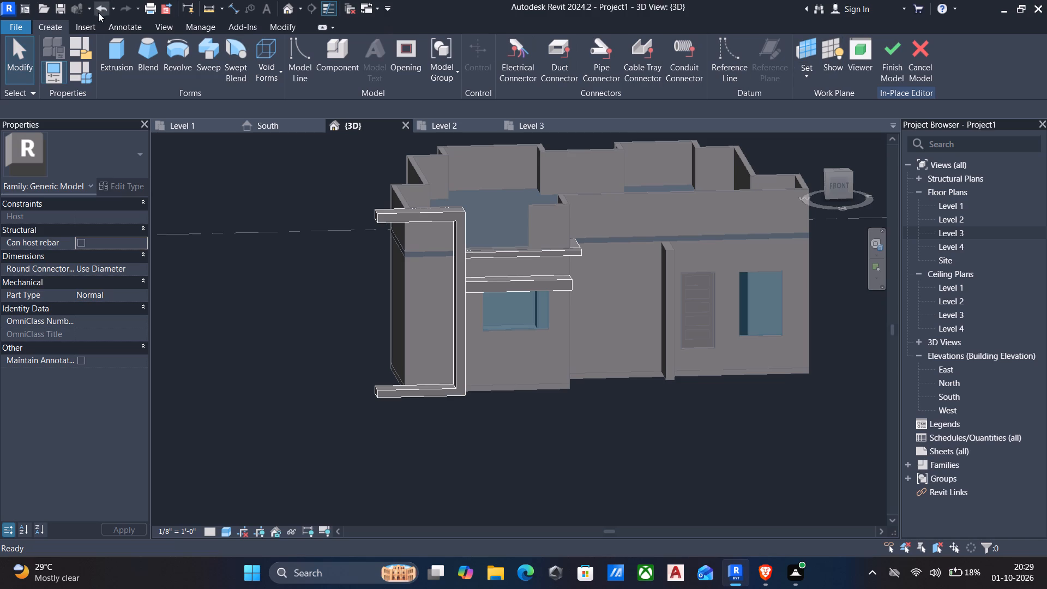
click(112, 44)
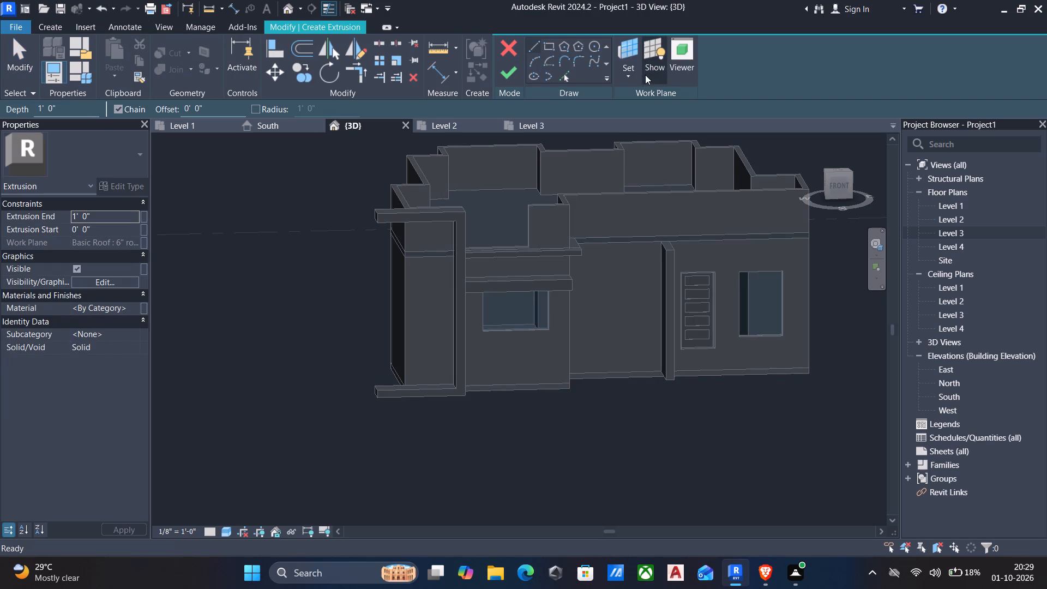
click(628, 81)
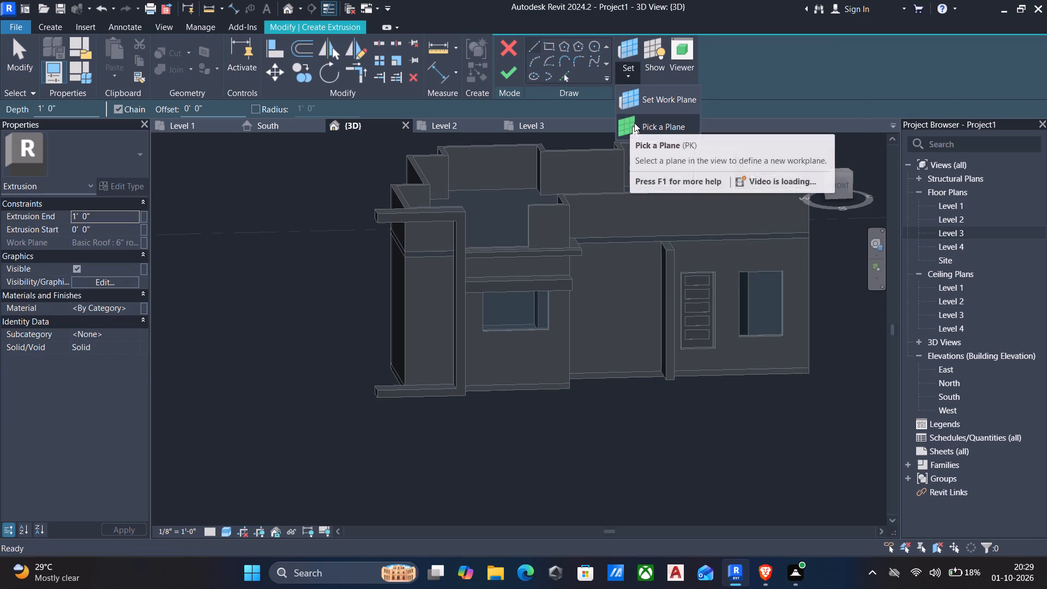
click(635, 123)
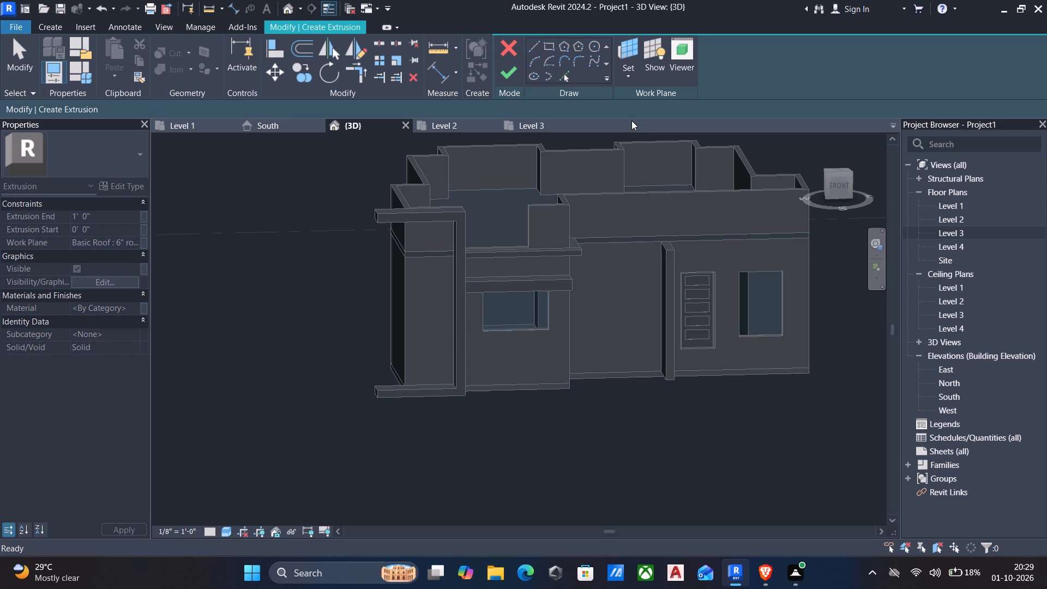
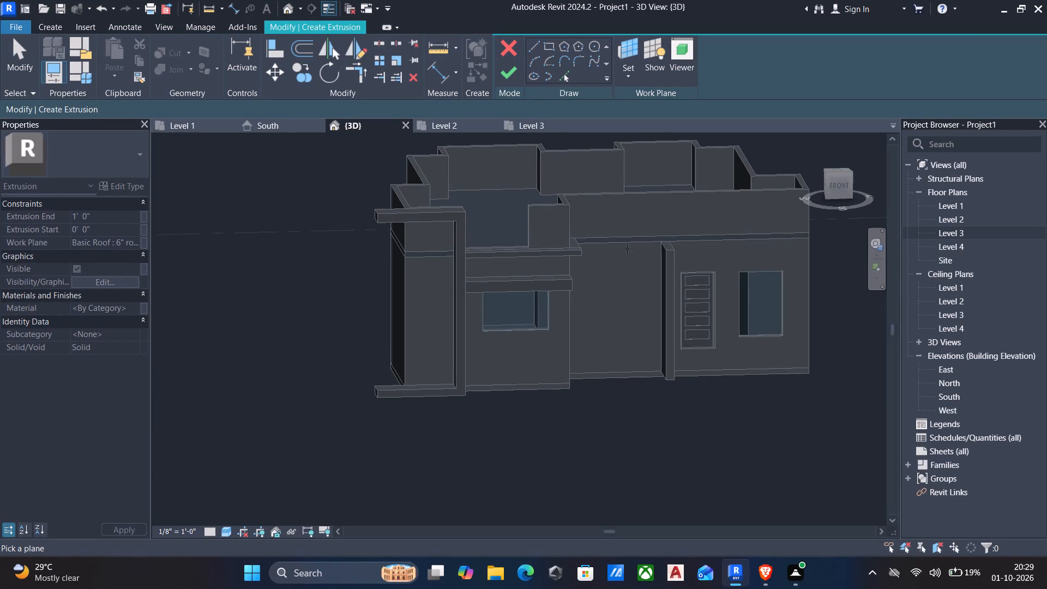
Sketch an extrusion rectangle about 8'-10 1/2" by 1'-1" on the front recessed wall face, spanning between the two projecting walls.
click(600, 370)
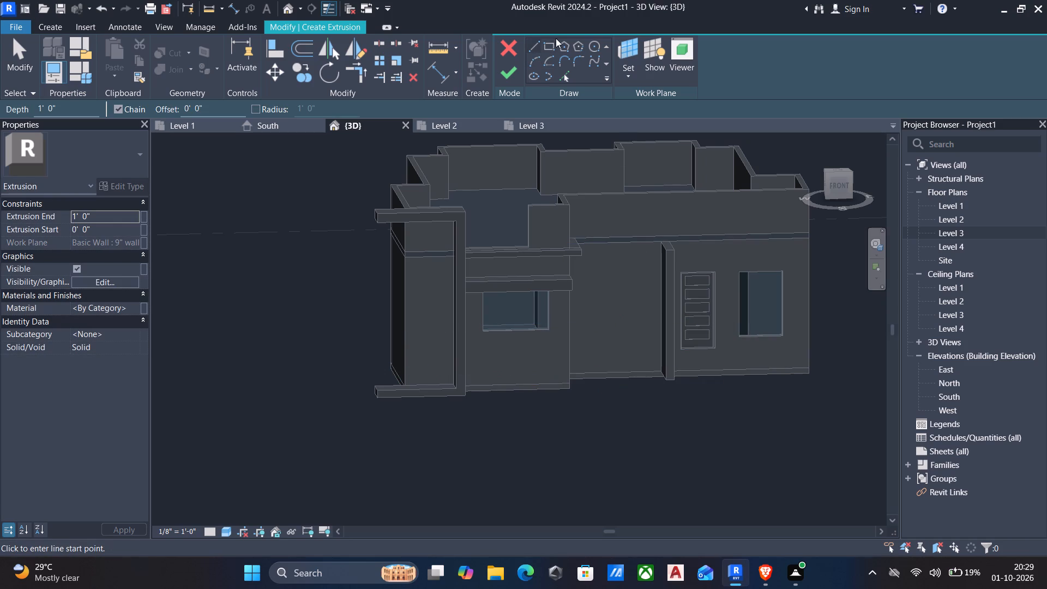
click(544, 44)
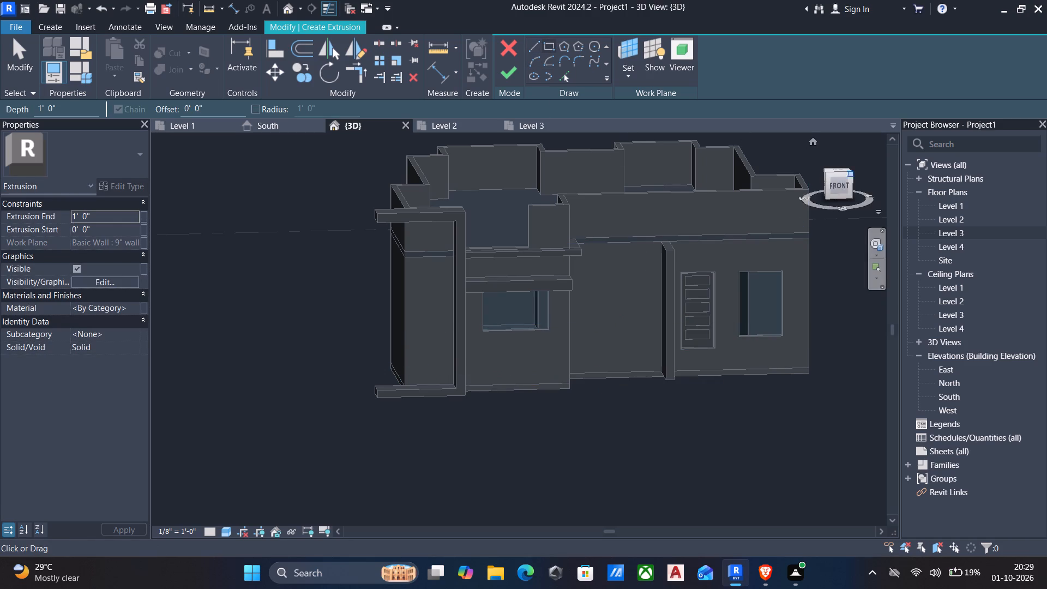
click(838, 185)
scroll(660, 291, up, 5)
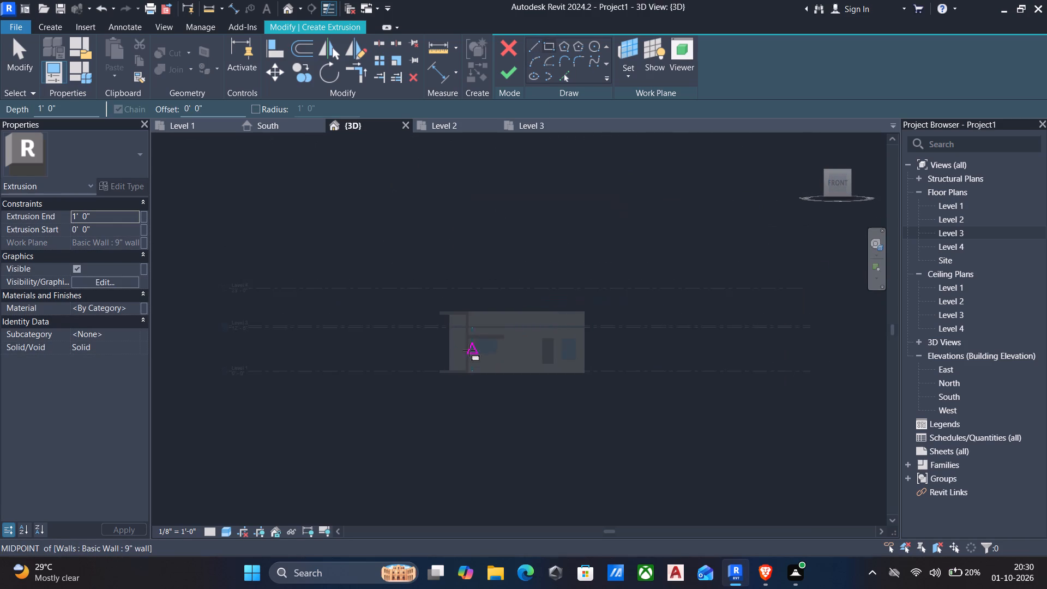
scroll(519, 350, up, 10)
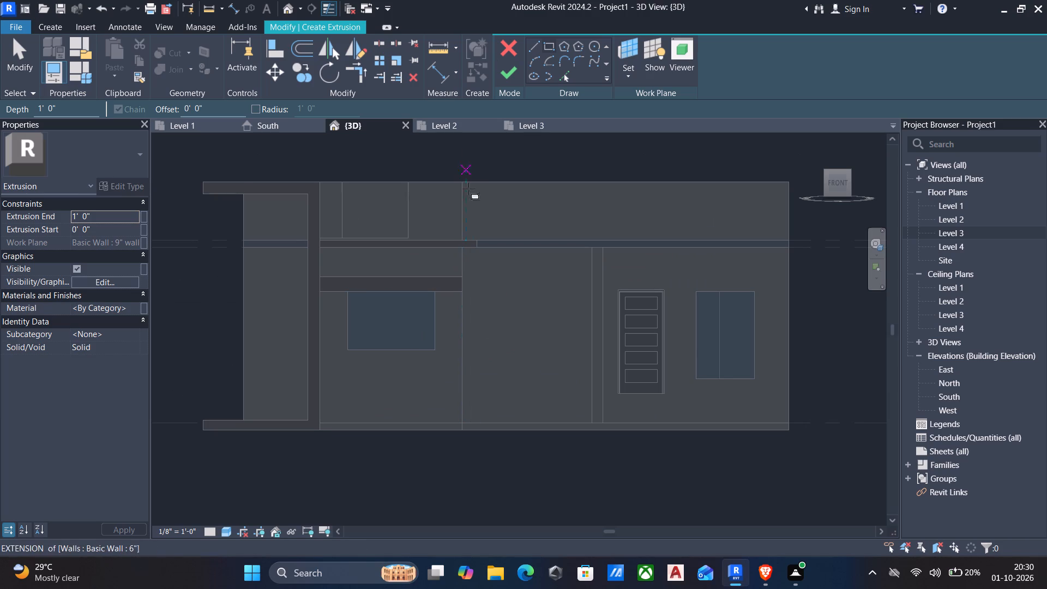
click(465, 266)
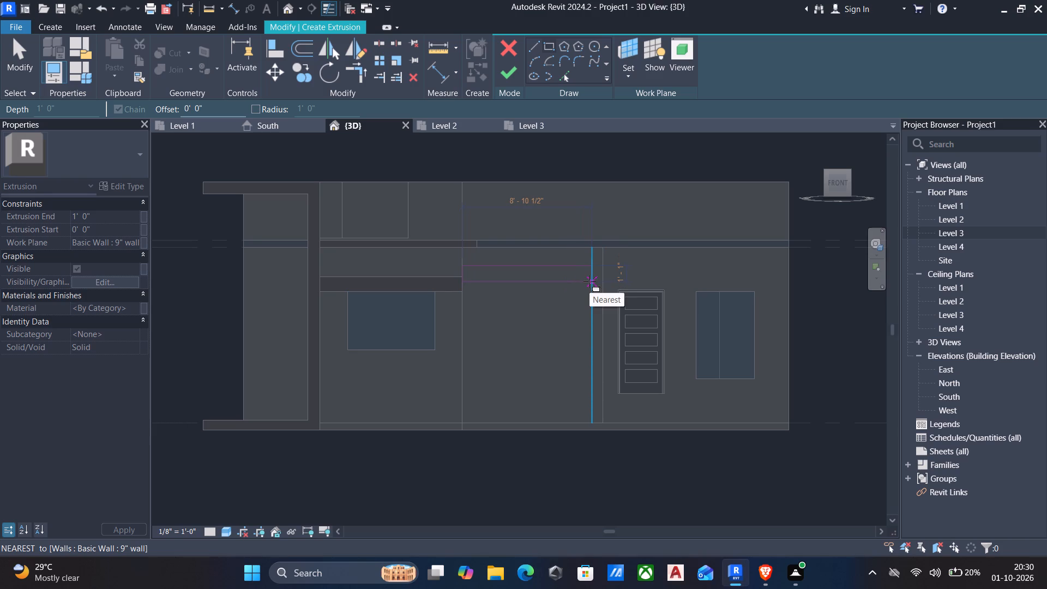
click(589, 281)
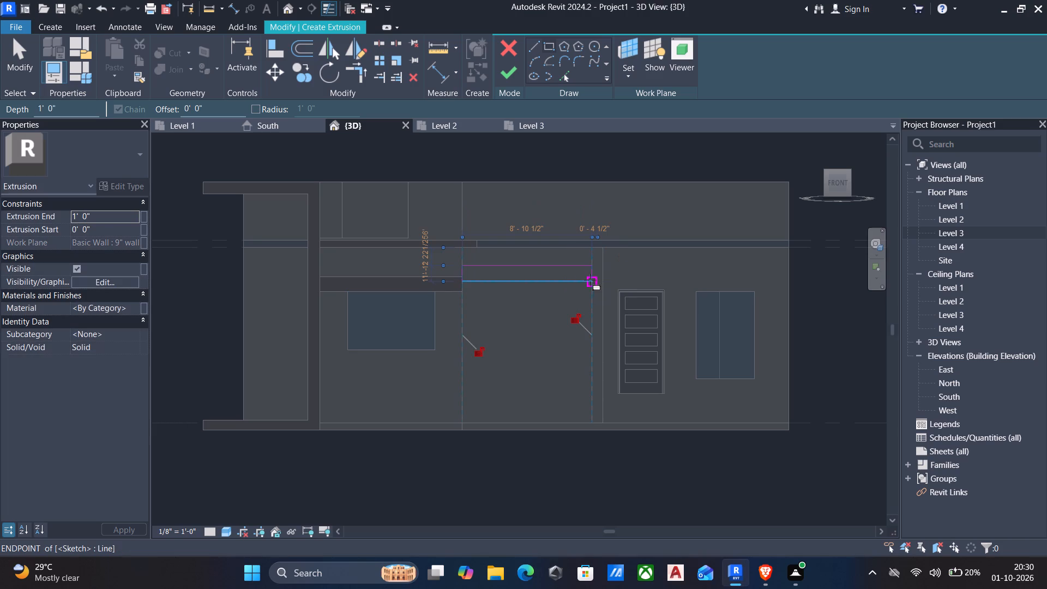
key(Escape)
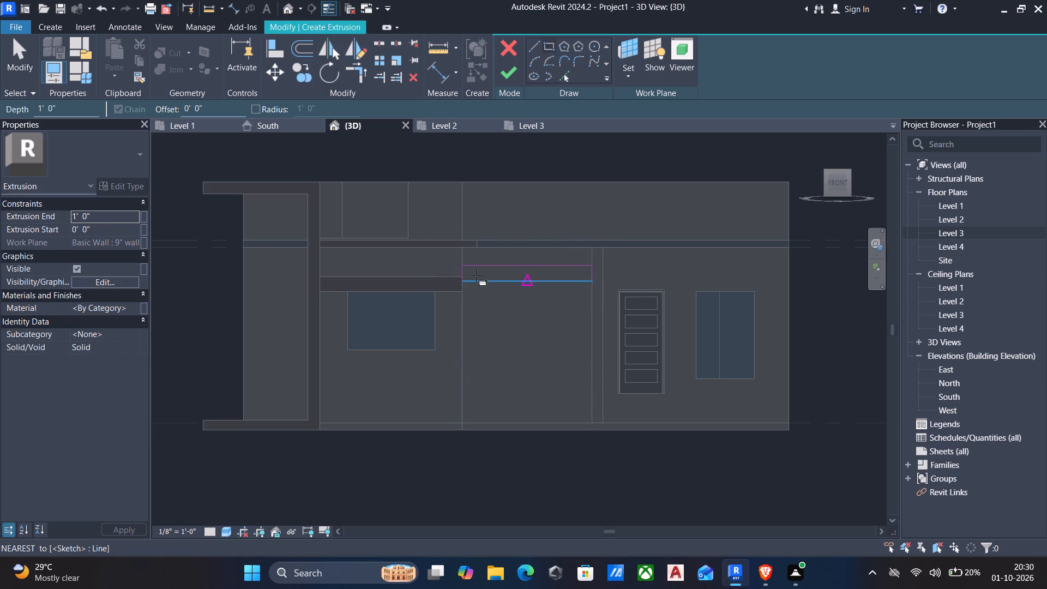
key(Escape)
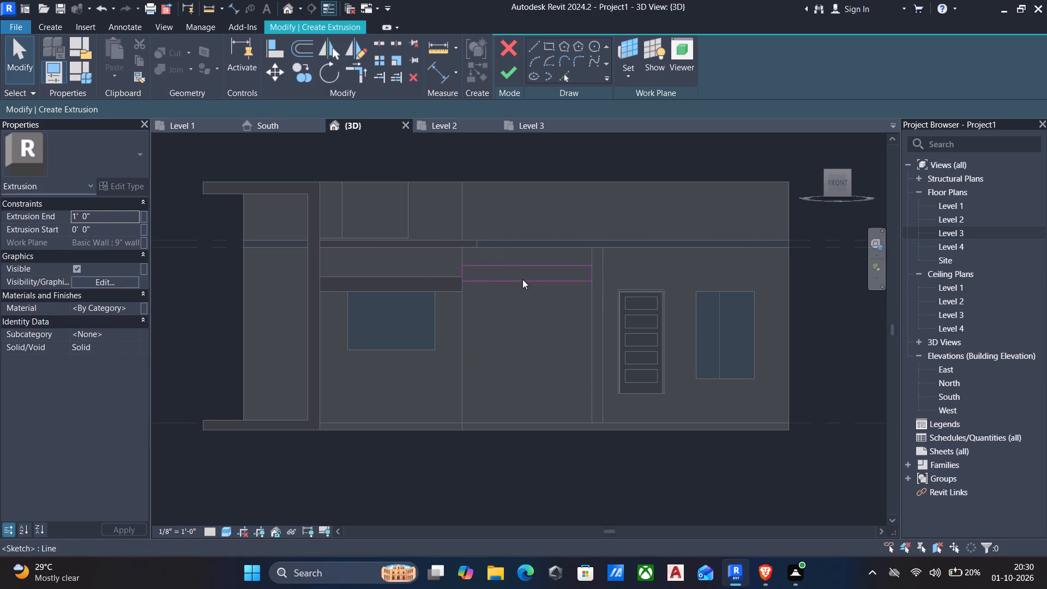
Set the rectangle's height to 1' and finish it as a 1' deep extrusion.
click(522, 280)
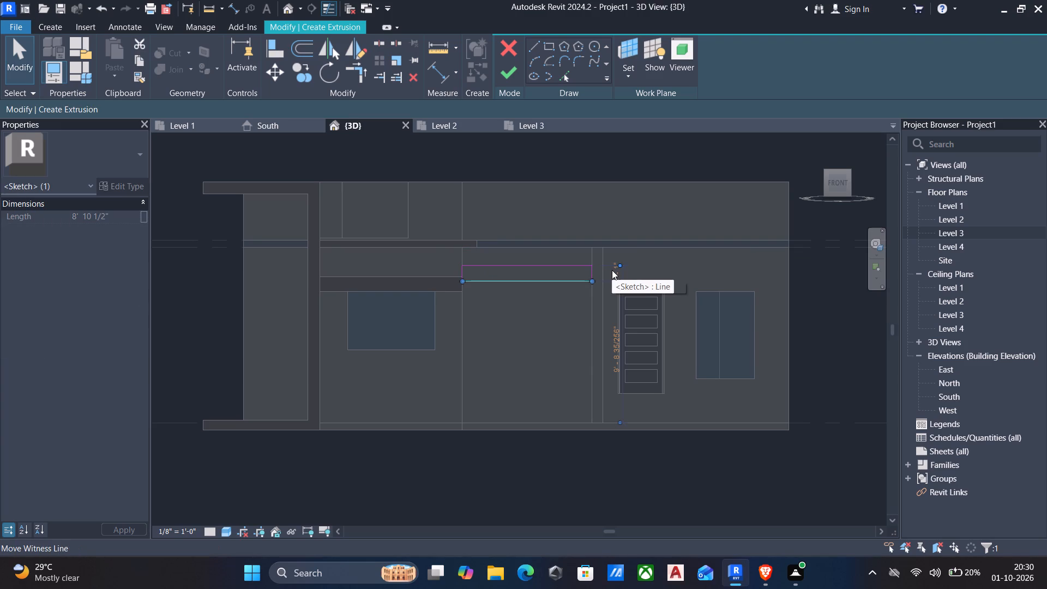
click(612, 270)
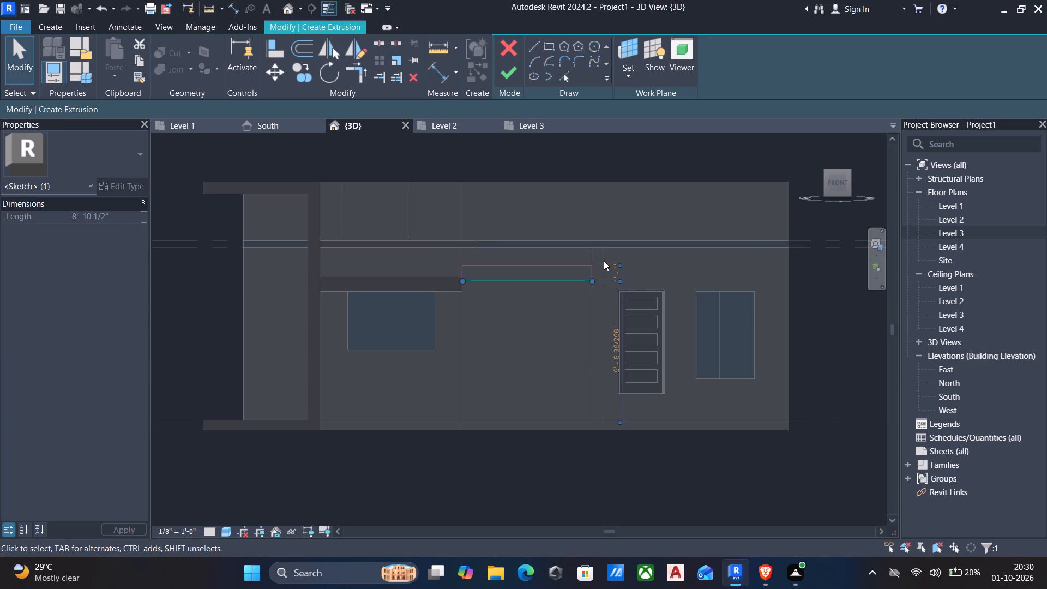
click(617, 274)
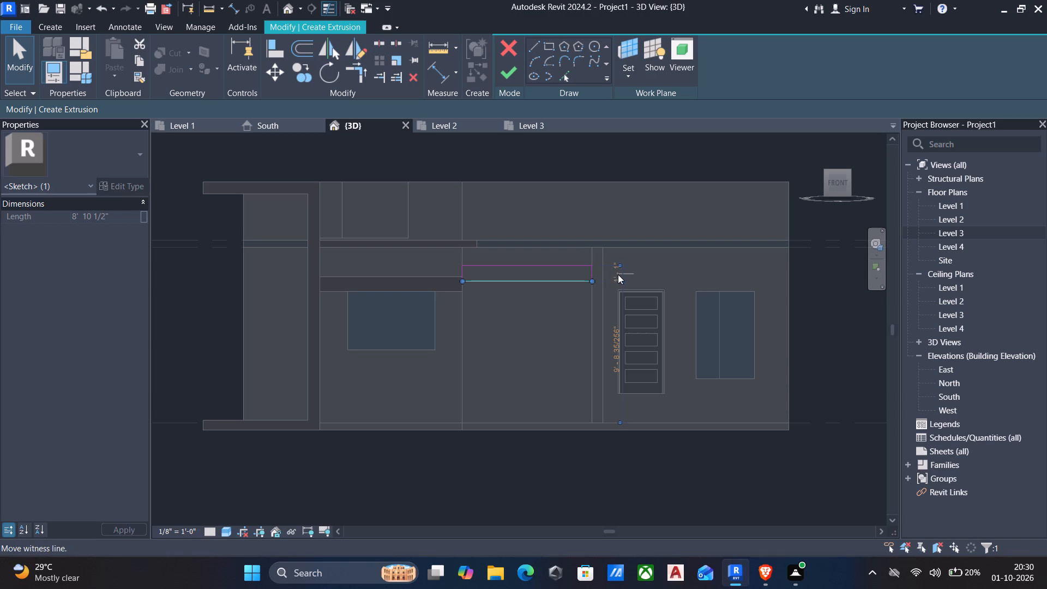
scroll(618, 270, up, 5)
click(620, 271)
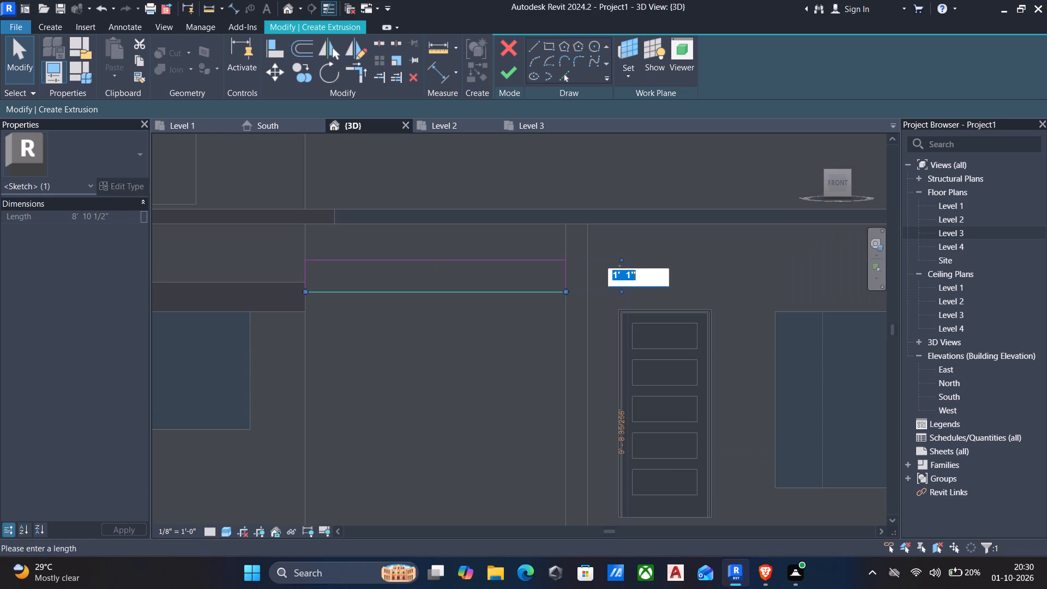
text(1')
key(Return)
scroll(470, 317, down, 3)
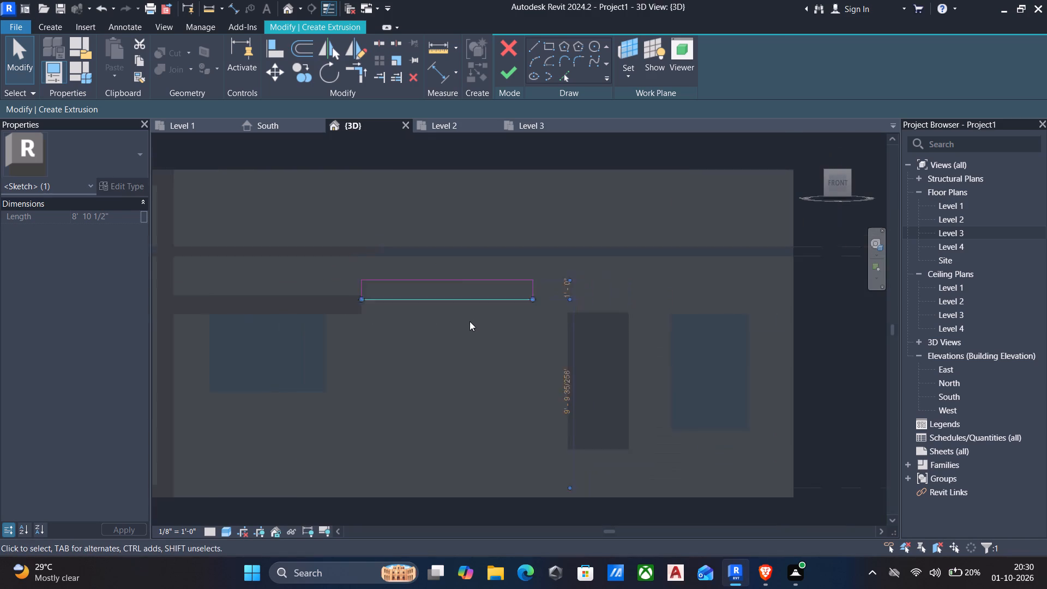
scroll(470, 321, down, 1)
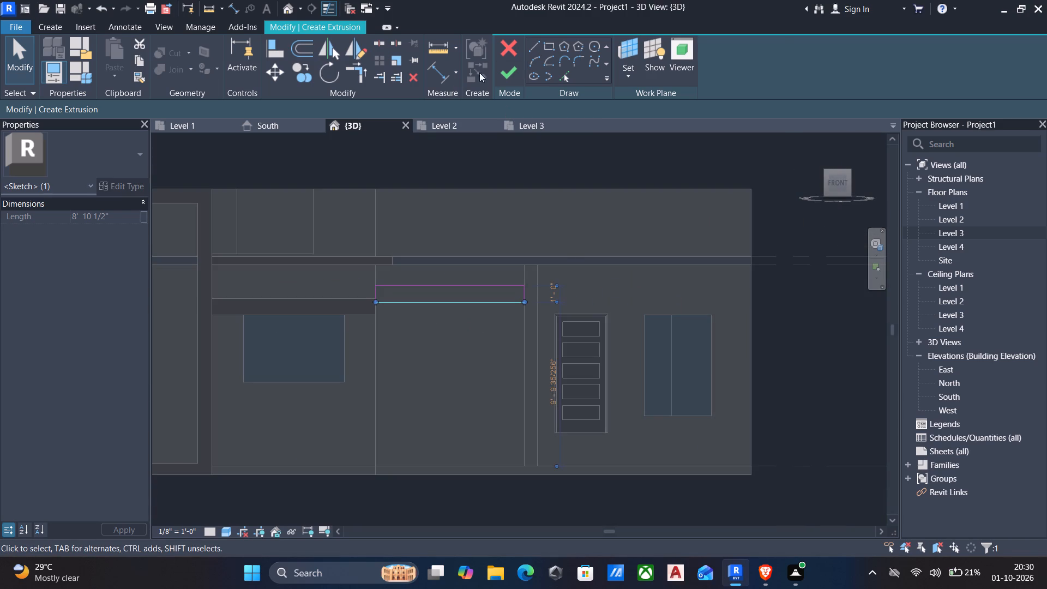
click(512, 74)
Start another solid extrusion using the recessed wall face below the new beam as its work plane.
scroll(522, 195, down, 2)
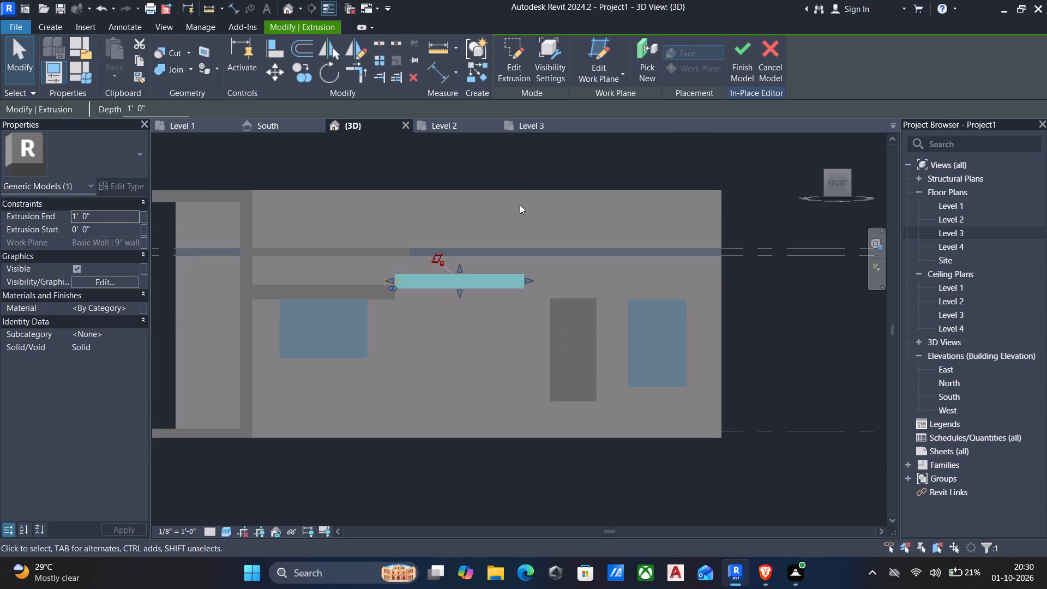
shift+middle_drag(518, 219, 410, 298)
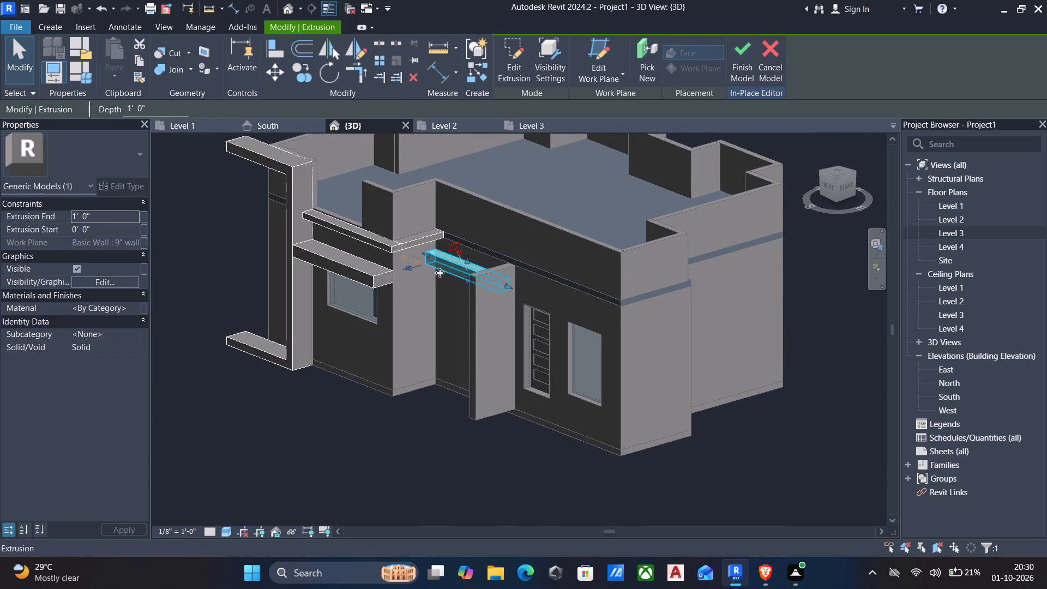
scroll(446, 296, up, 9)
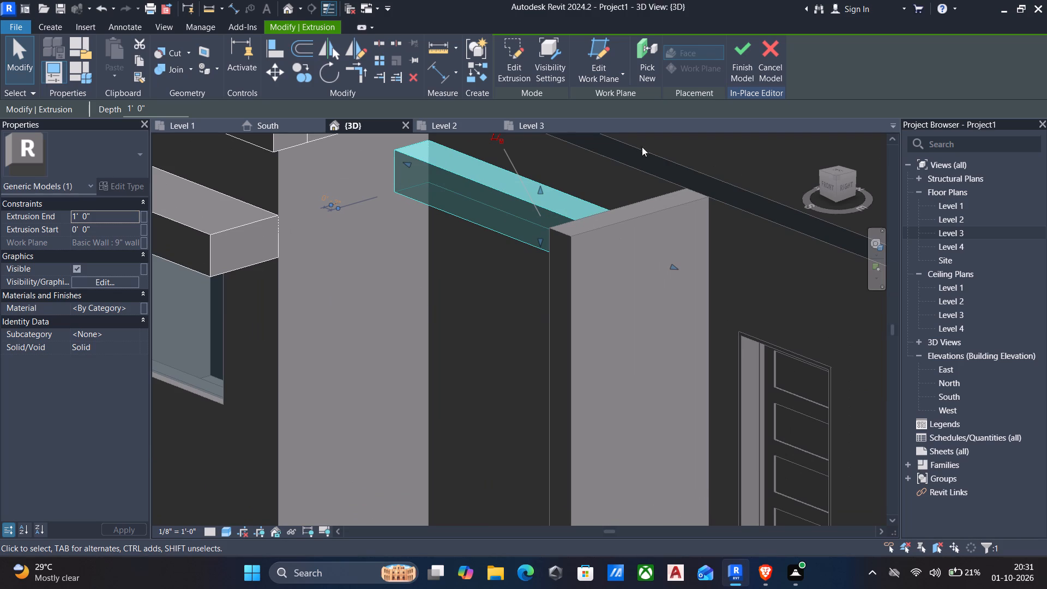
click(45, 26)
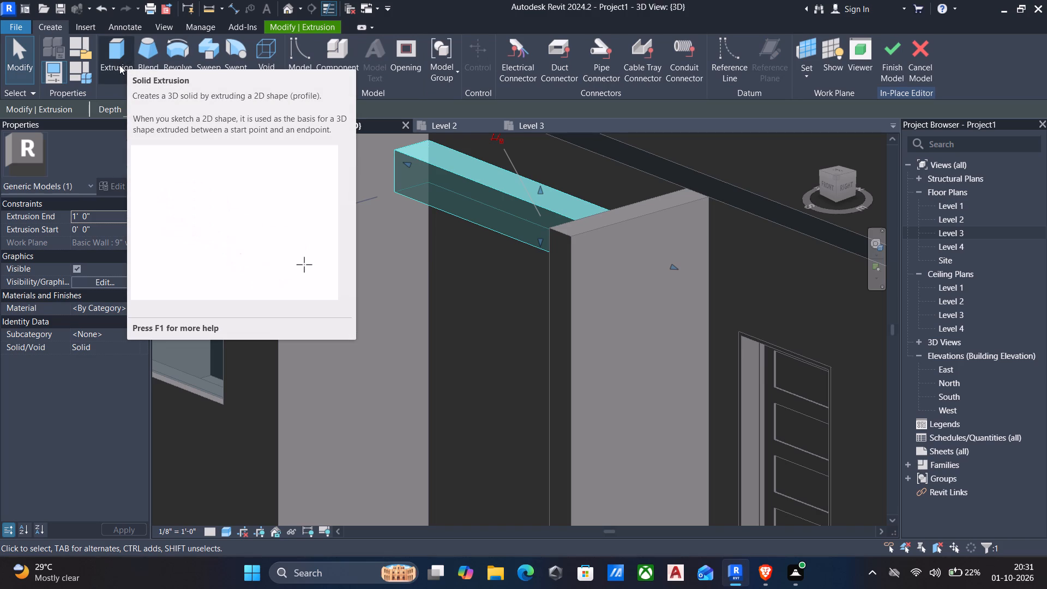
click(118, 65)
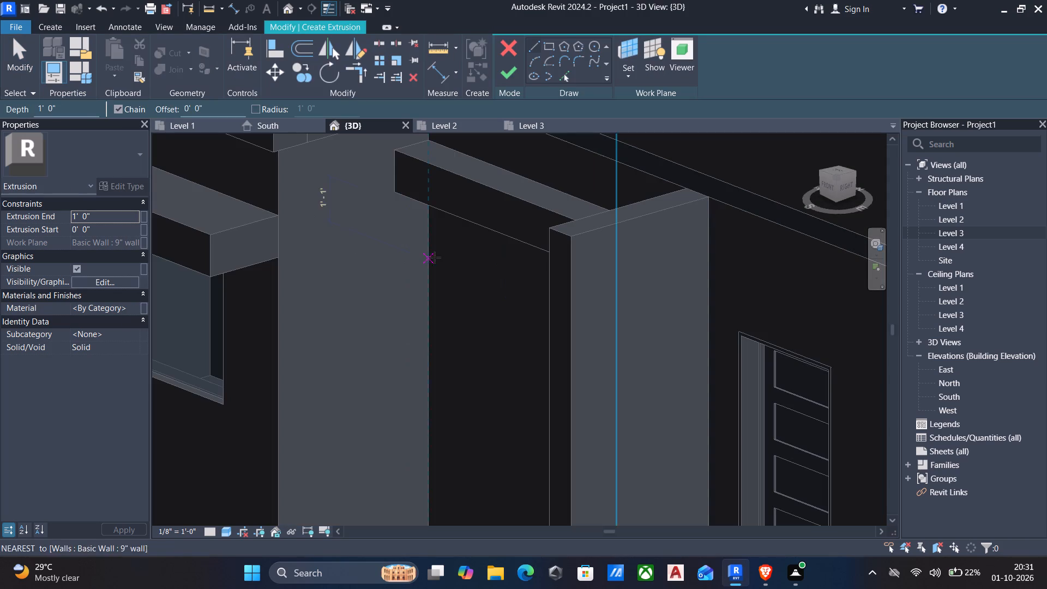
click(629, 78)
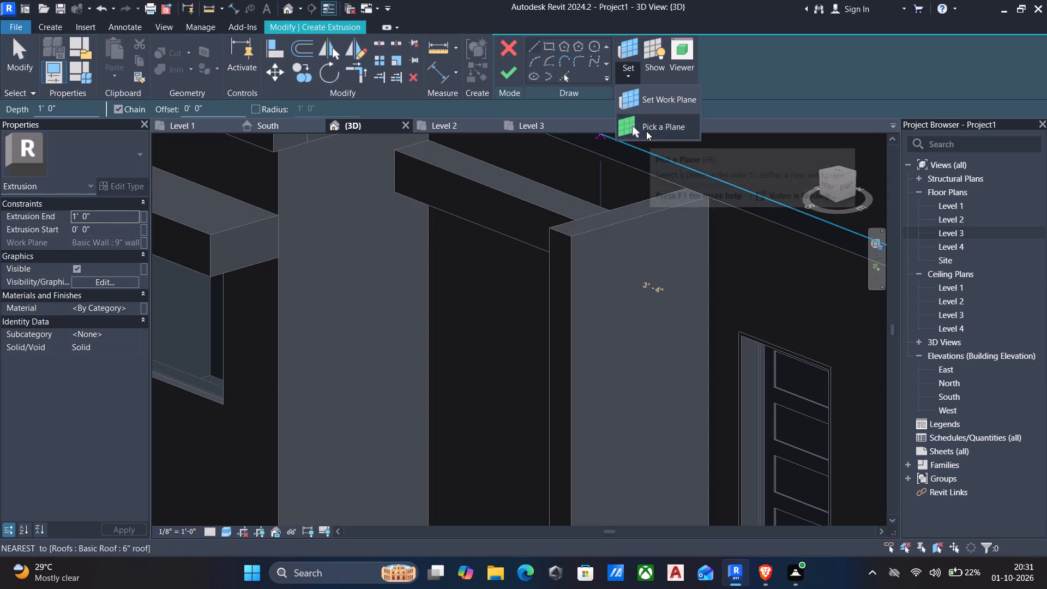
click(646, 131)
scroll(466, 296, down, 4)
middle_drag(470, 364, 470, 368)
scroll(470, 368, up, 1)
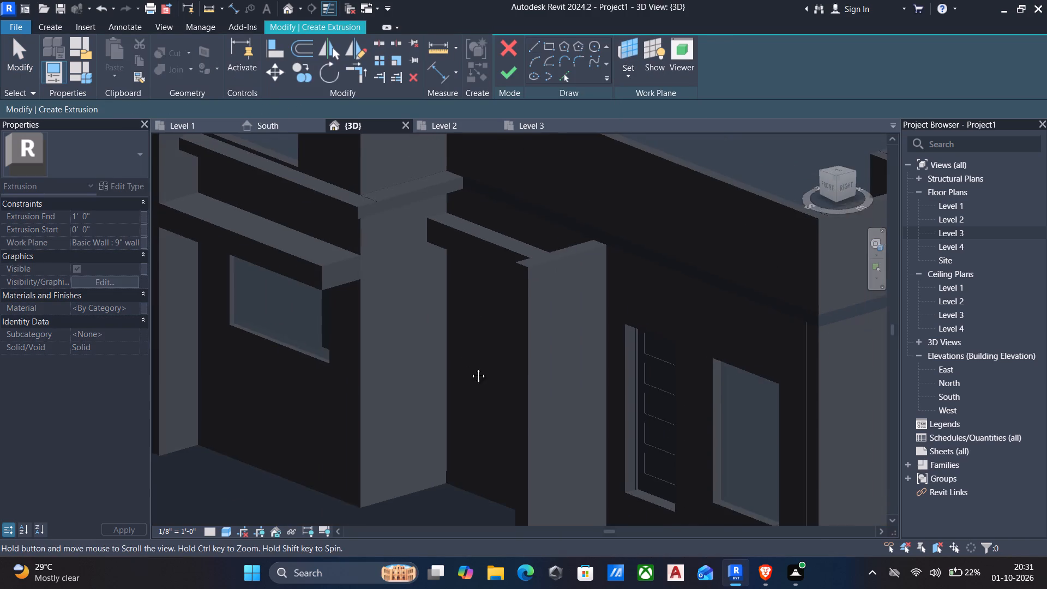
middle_drag(470, 368, 540, 316)
shift+middle_drag(544, 322, 589, 321)
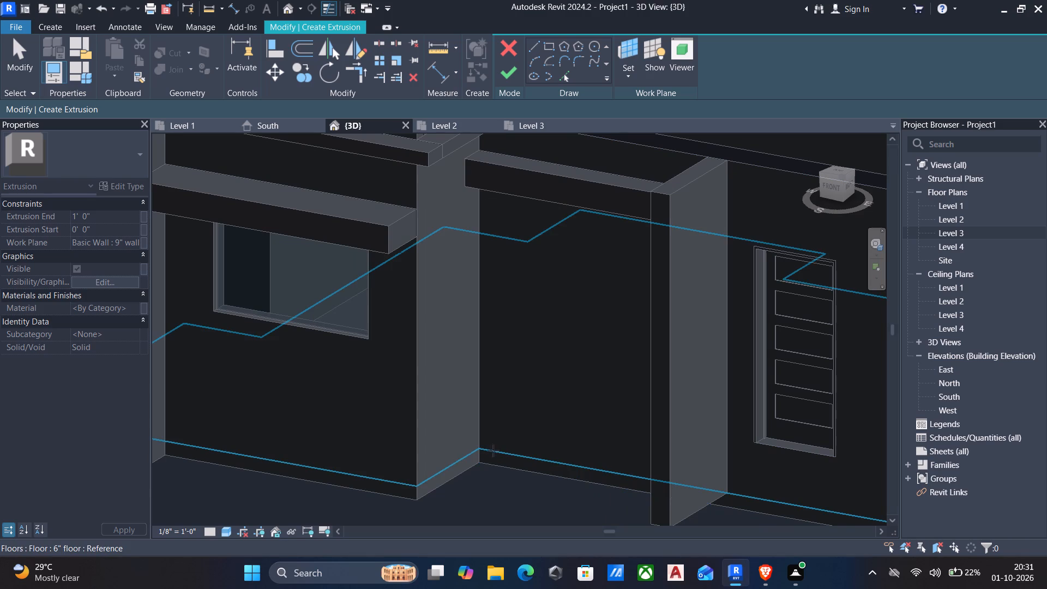
click(494, 446)
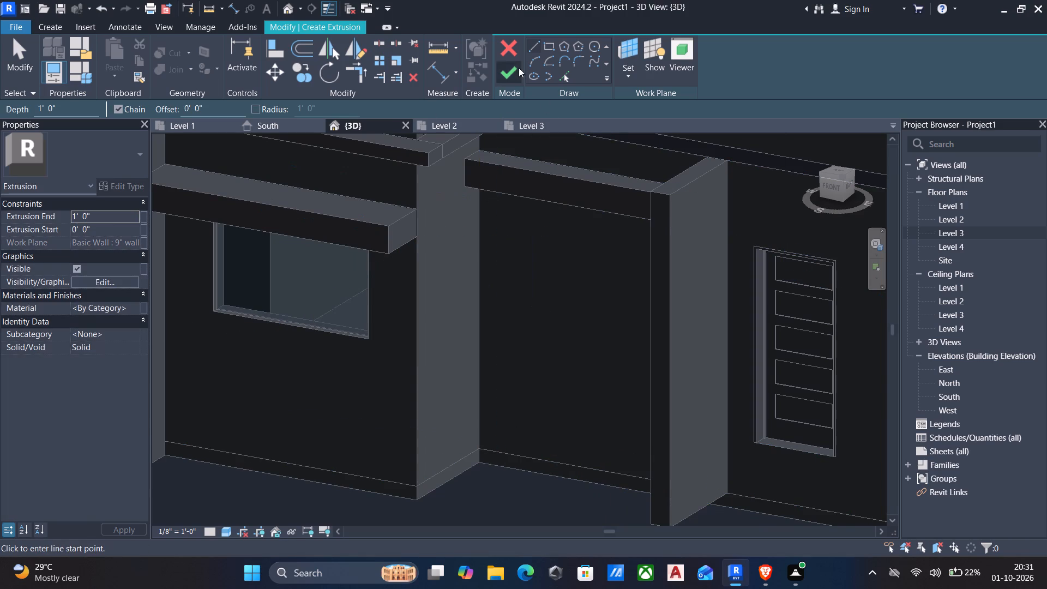
Sketch a vertical rectangle about 9" wide and 10'-3" tall along the recess corner, from the beam's underside to the floor slab's bottom edge.
click(549, 46)
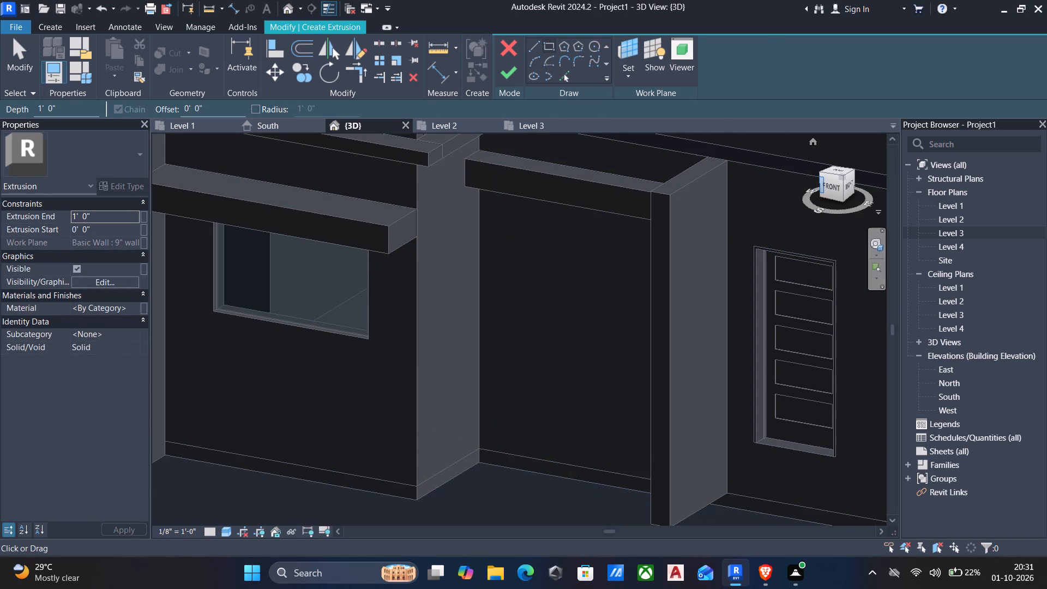
click(829, 187)
scroll(554, 206, up, 4)
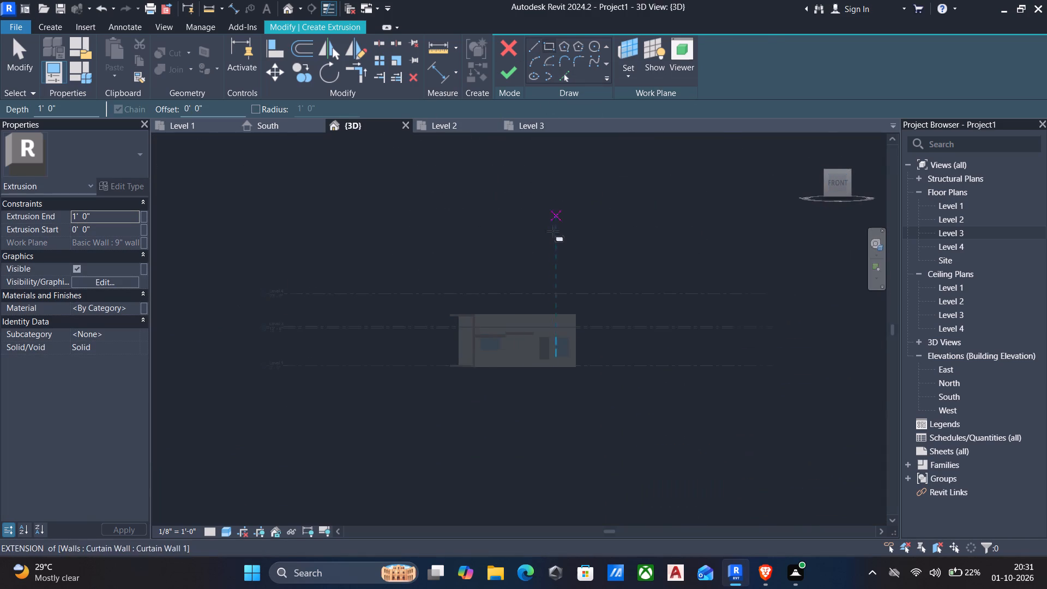
scroll(728, 354, up, 4)
scroll(391, 342, up, 11)
middle_drag(376, 338, 416, 338)
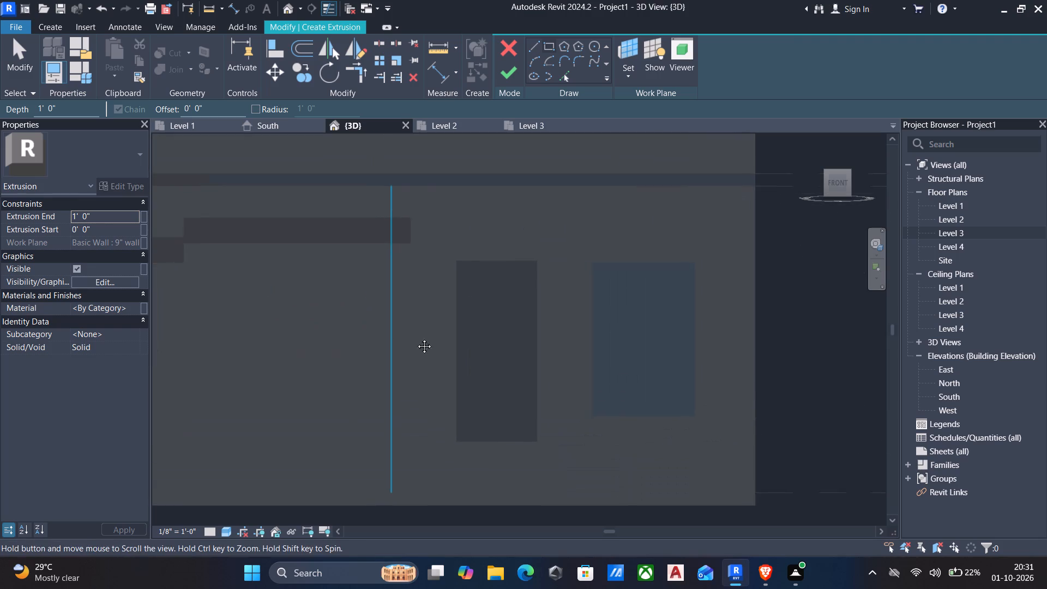
middle_drag(416, 338, 533, 326)
scroll(431, 256, up, 4)
scroll(280, 225, up, 4)
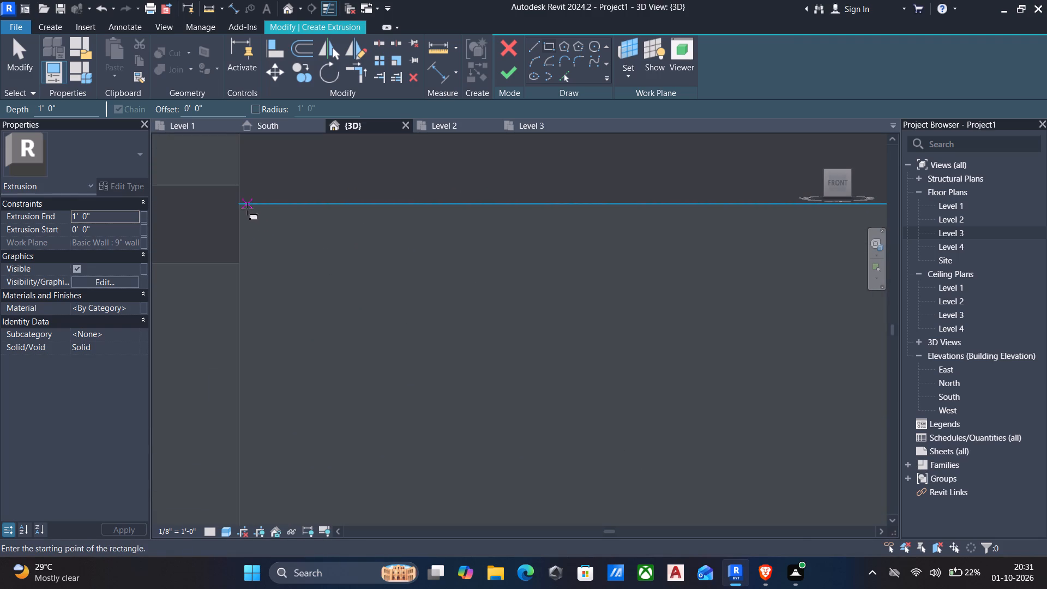
click(242, 208)
scroll(257, 326, down, 3)
middle_drag(275, 380, 275, 381)
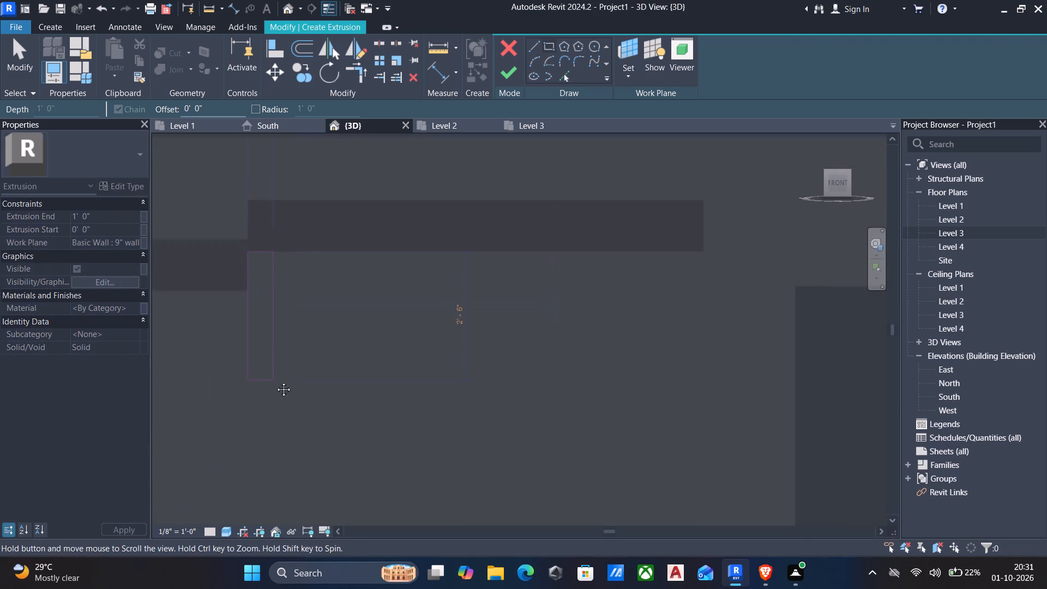
middle_drag(275, 381, 369, 228)
scroll(369, 227, up, 1)
middle_drag(366, 370, 389, 272)
scroll(389, 270, down, 3)
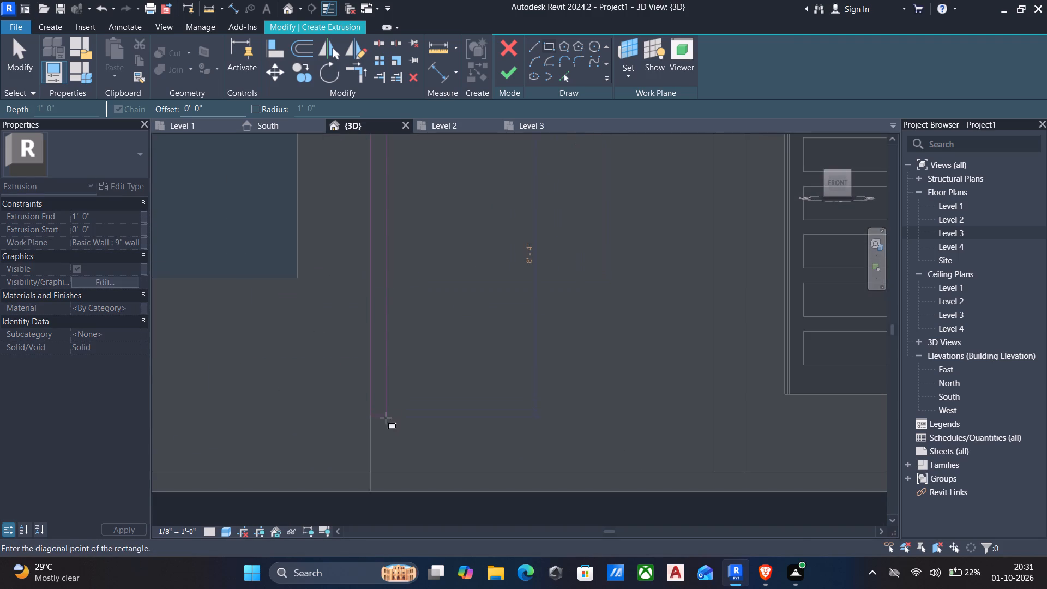
middle_drag(386, 419, 390, 323)
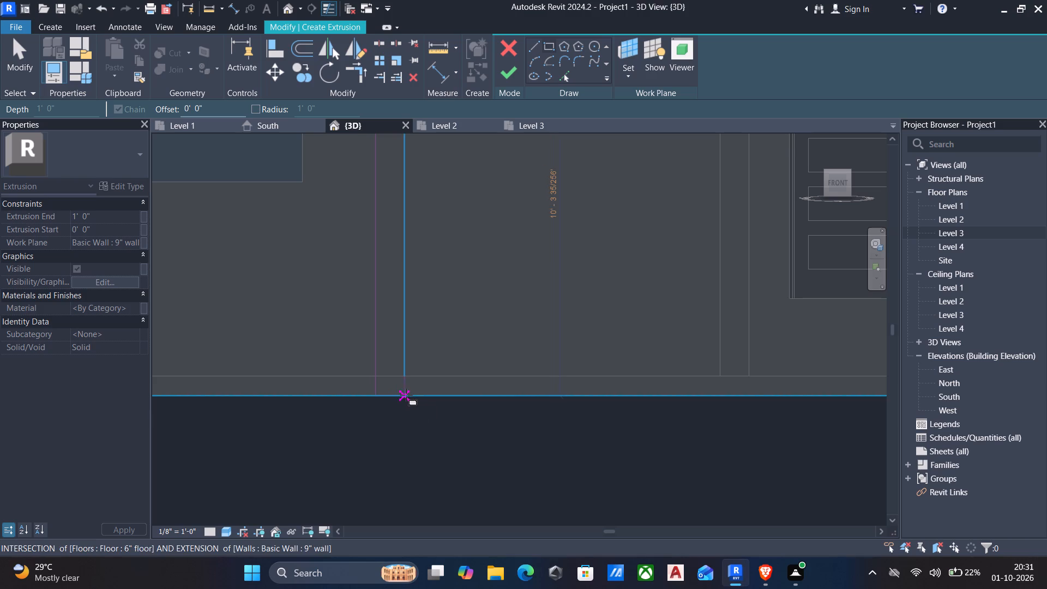
click(408, 395)
key(Escape)
key(Escape)
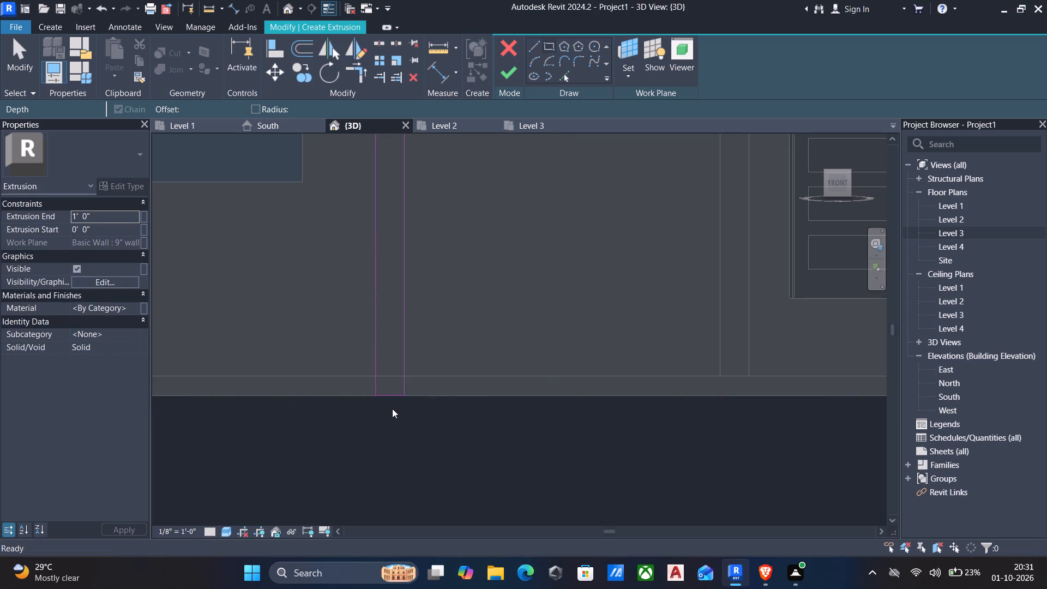
Open the vertical rectangle's width dimension, keep it at 9", and finish the 1' deep extrusion.
click(405, 376)
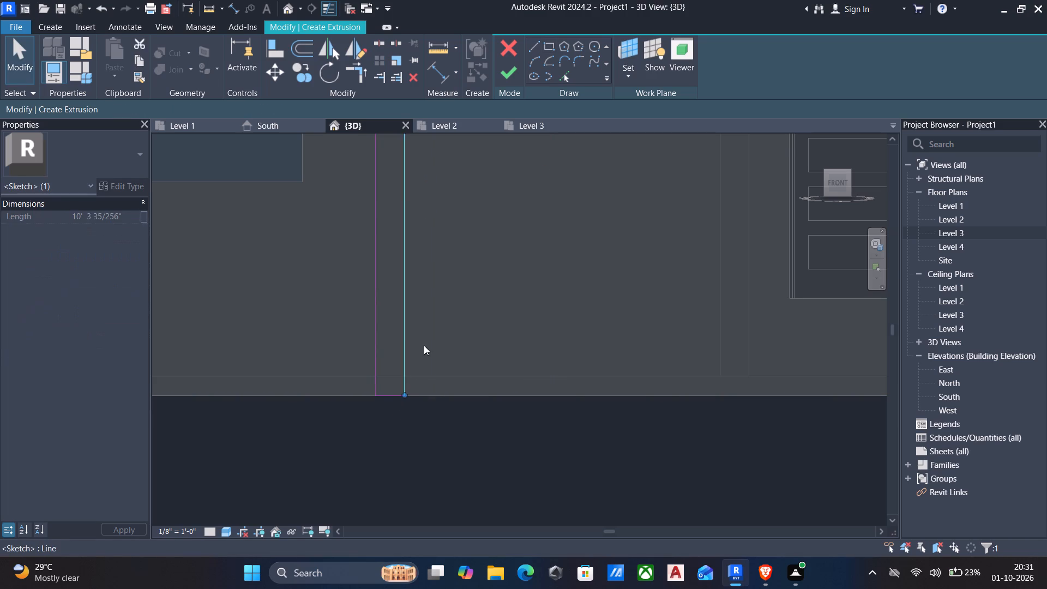
scroll(437, 335, down, 4)
middle_drag(512, 292, 470, 503)
scroll(368, 330, up, 4)
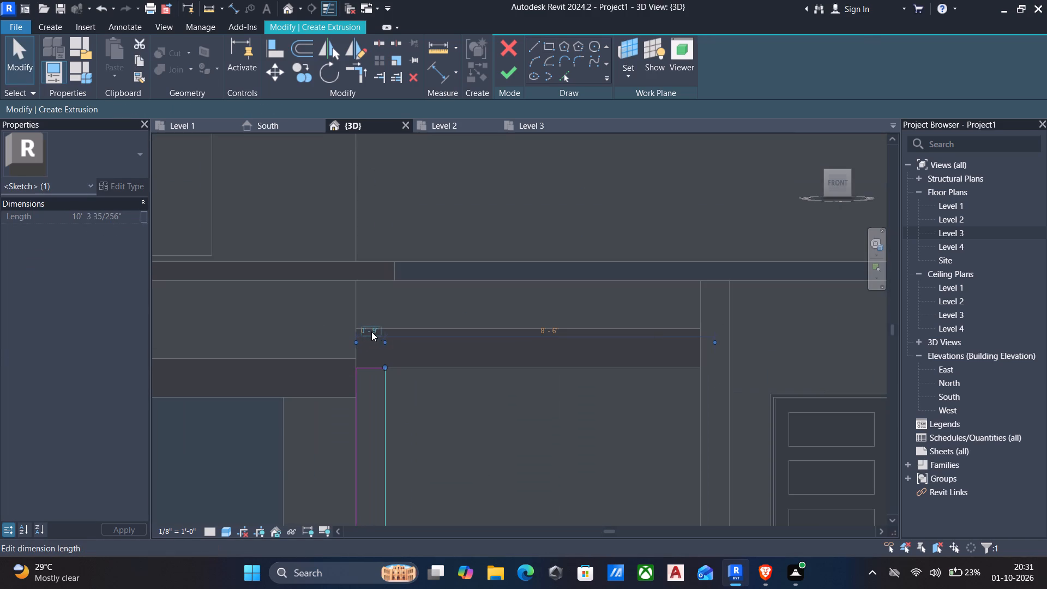
click(372, 333)
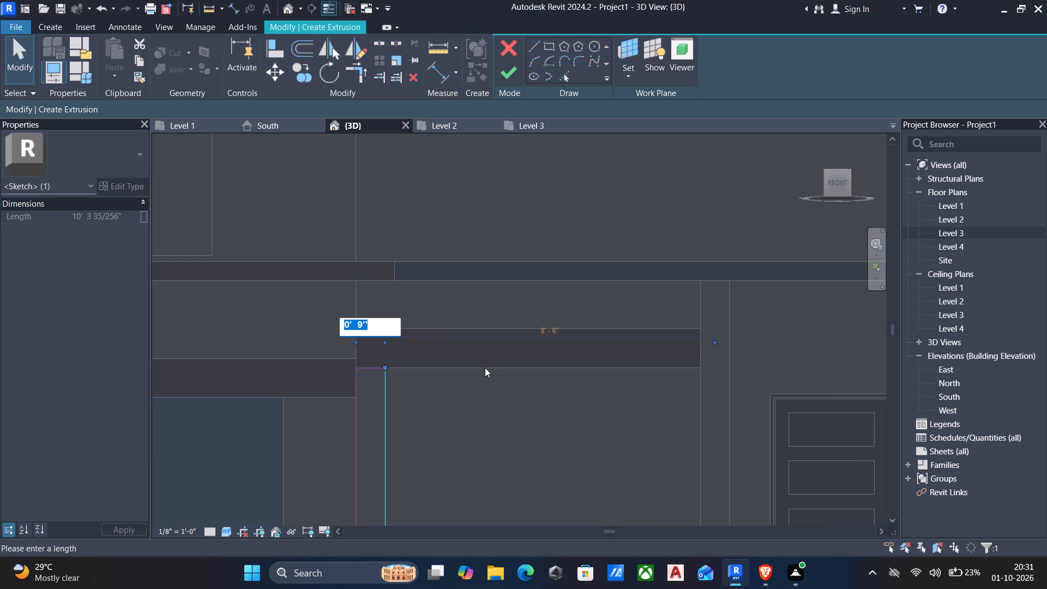
click(502, 81)
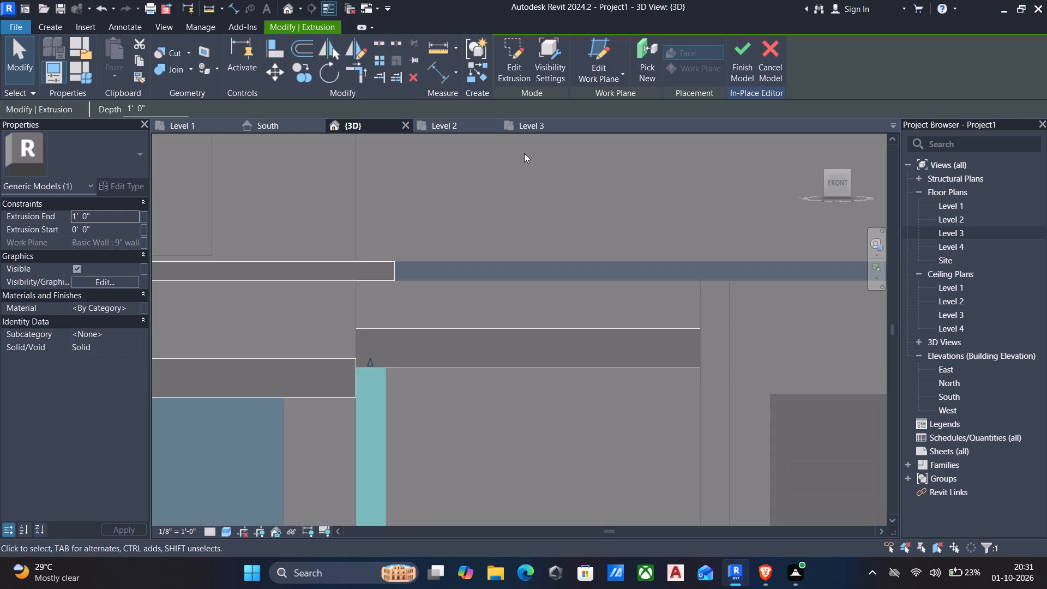
Stretch the vertical post extrusion outward from the recessed wall to a depth of about 5' 8 1/2".
scroll(528, 188, down, 4)
shift+middle_drag(544, 242, 419, 354)
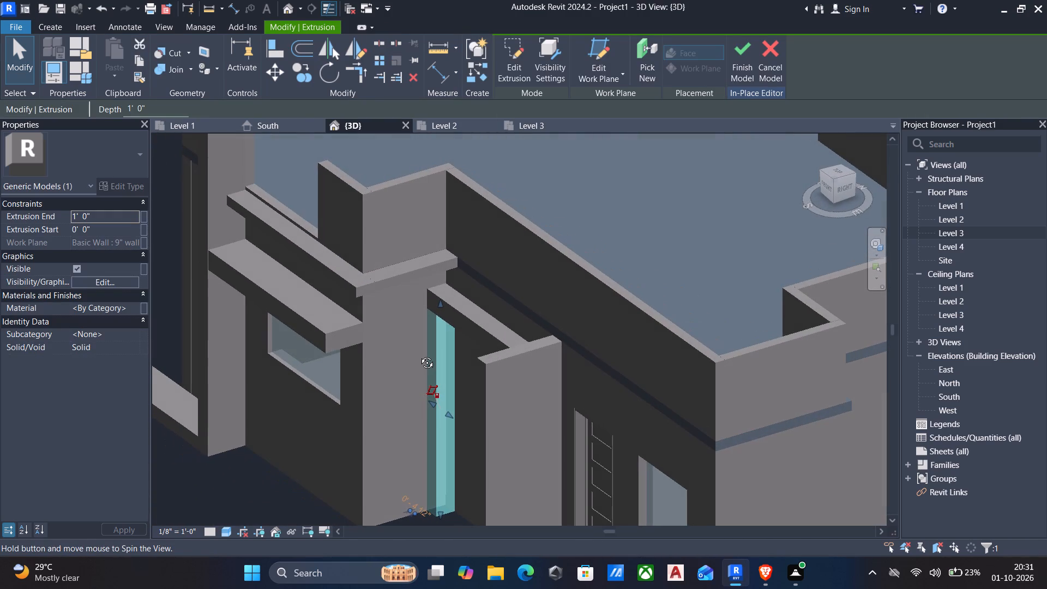
shift+middle_drag(419, 354, 418, 354)
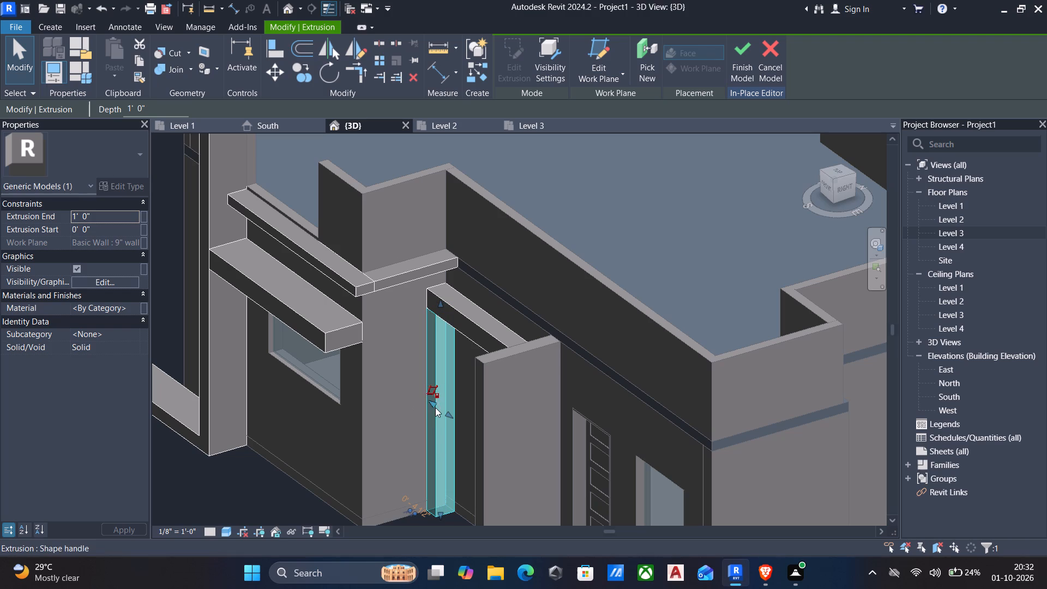
drag(431, 403, 351, 419)
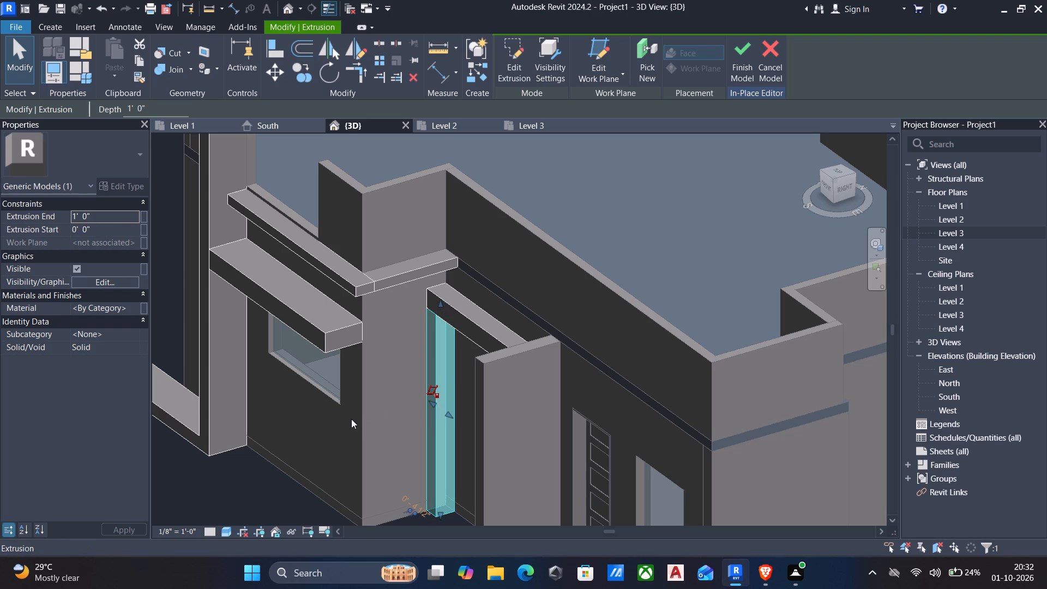
key(Escape)
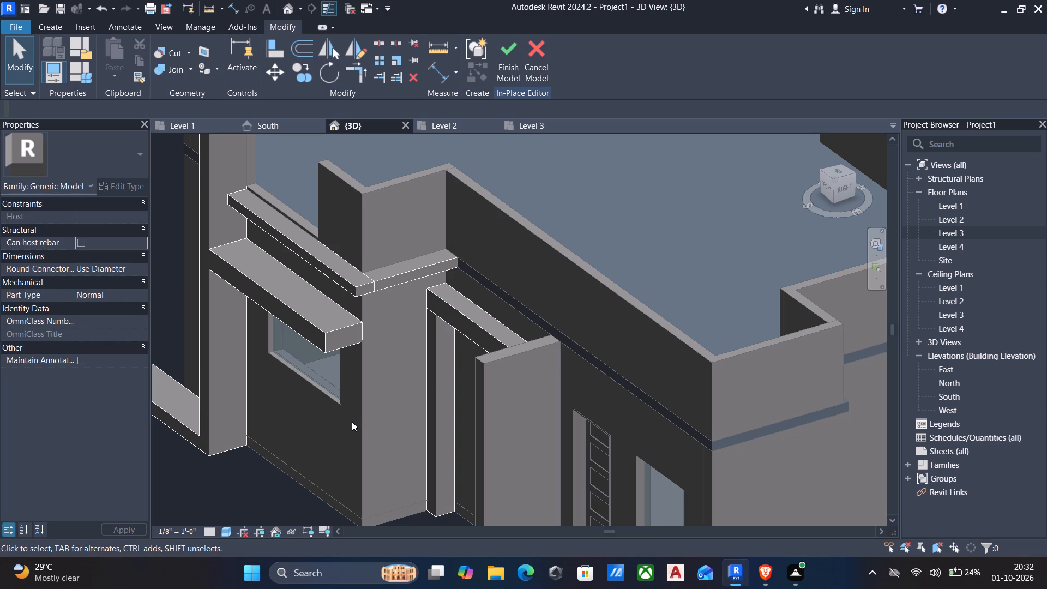
click(429, 441)
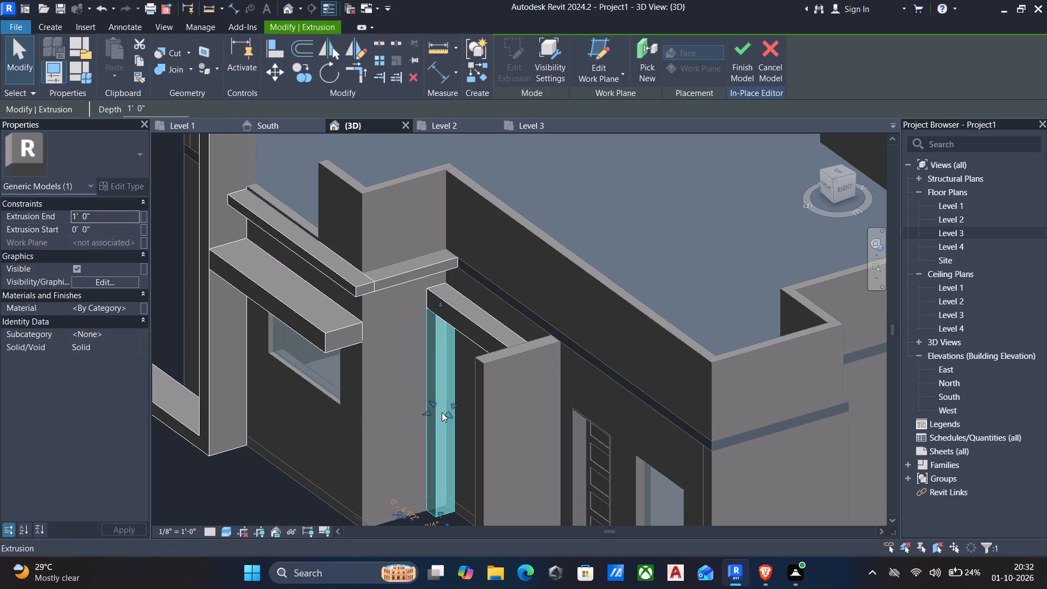
scroll(423, 418, up, 12)
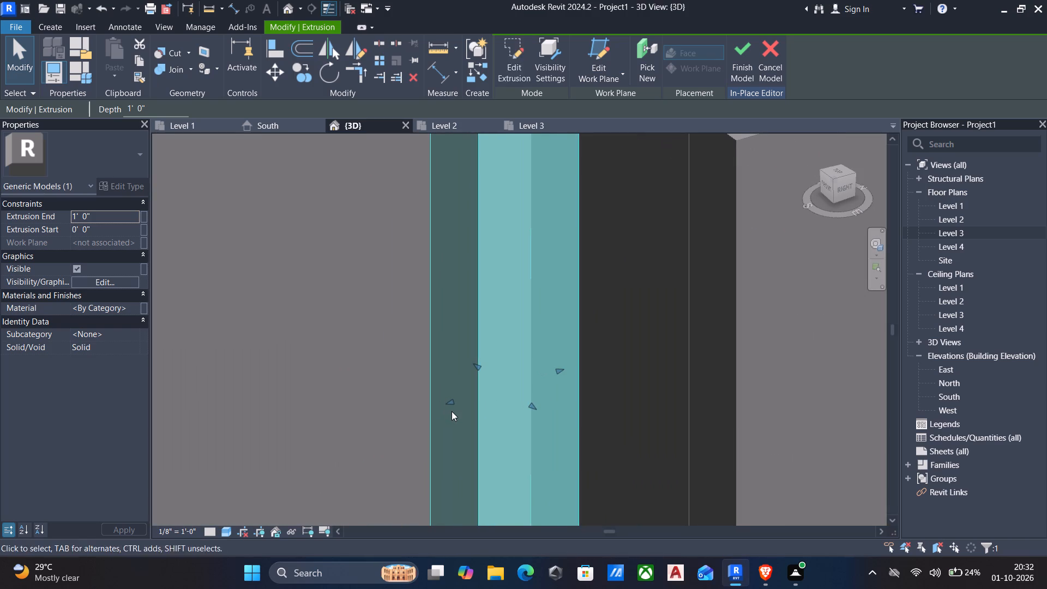
drag(452, 402, 299, 458)
scroll(299, 458, down, 8)
middle_drag(288, 476, 329, 440)
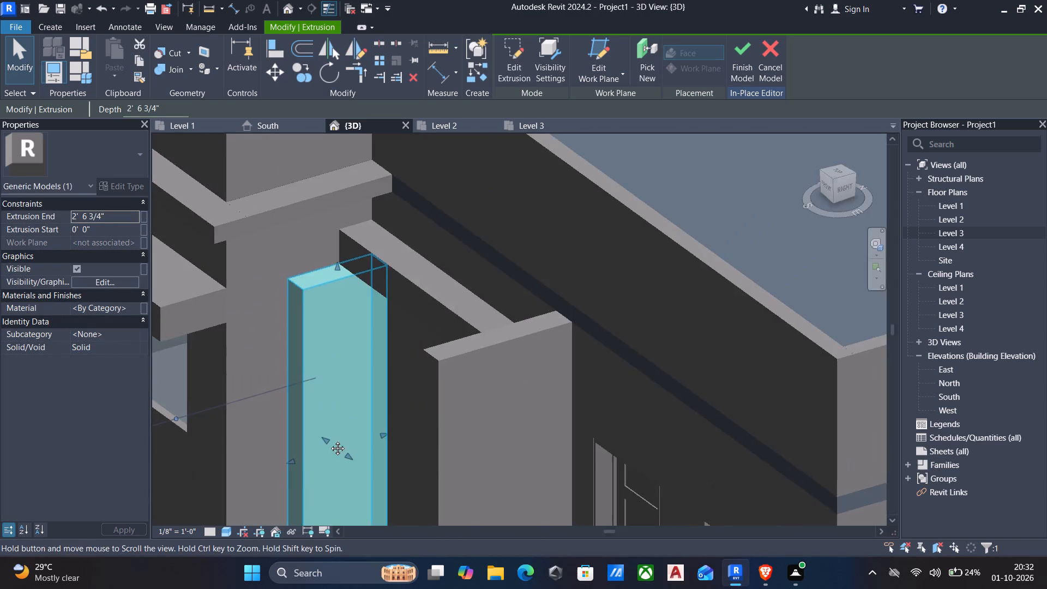
middle_drag(329, 440, 408, 357)
scroll(408, 352, up, 3)
drag(412, 340, 263, 389)
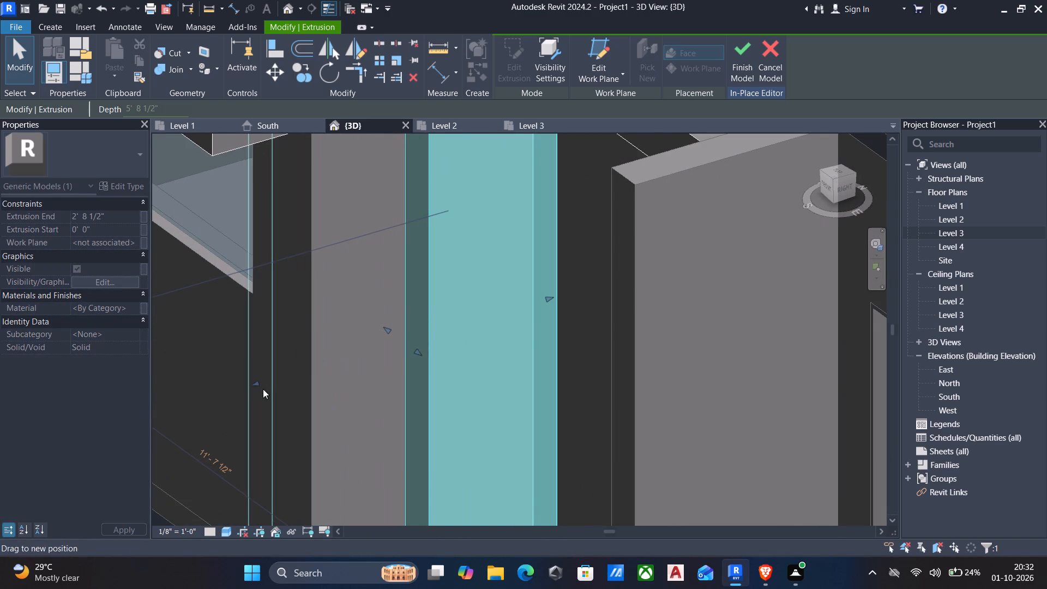
scroll(262, 389, down, 4)
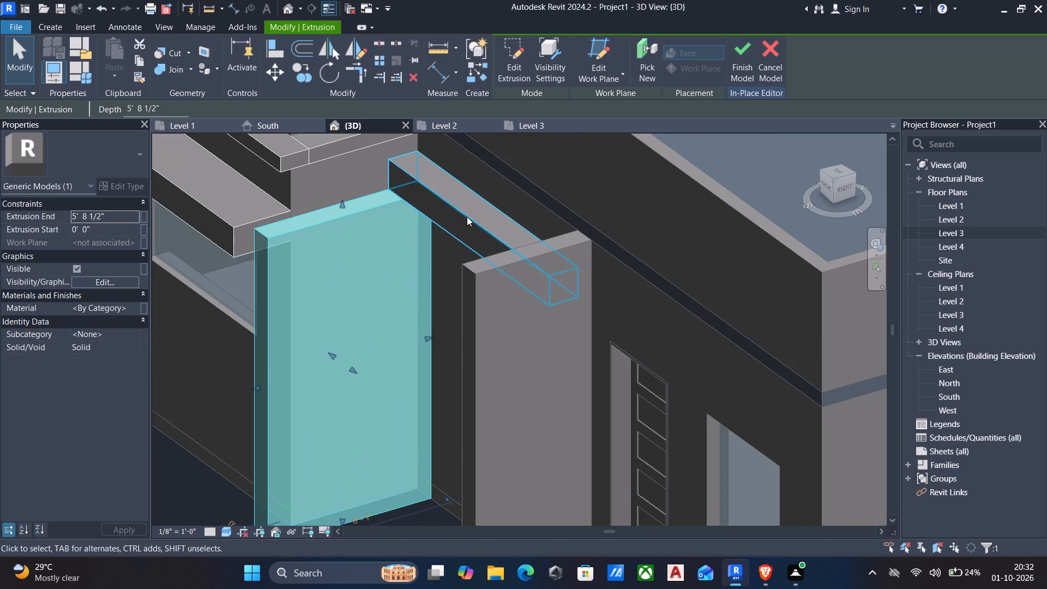
Stretch the horizontal beam above the post outward from the facade to a depth of about 7' 4 1/2".
click(467, 217)
drag(462, 232, 279, 259)
scroll(259, 309, down, 1)
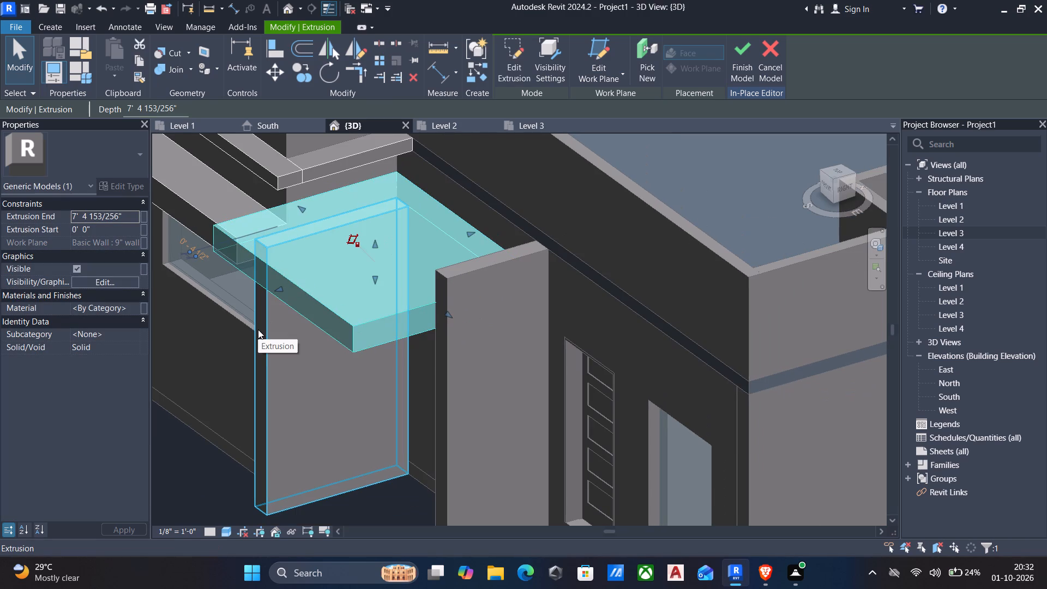
shift+middle_drag(260, 338, 393, 277)
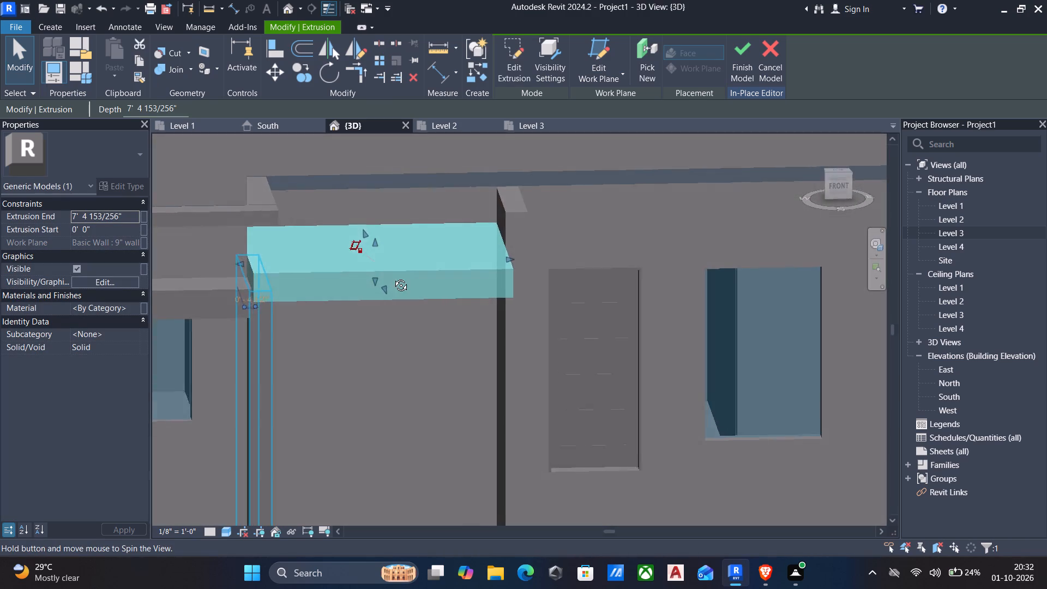
shift+middle_drag(393, 277, 390, 275)
key(Escape)
Extend the deepened beam's free end past the door and window to the outer wall corner of the front facade.
scroll(293, 329, up, 3)
scroll(293, 330, down, 5)
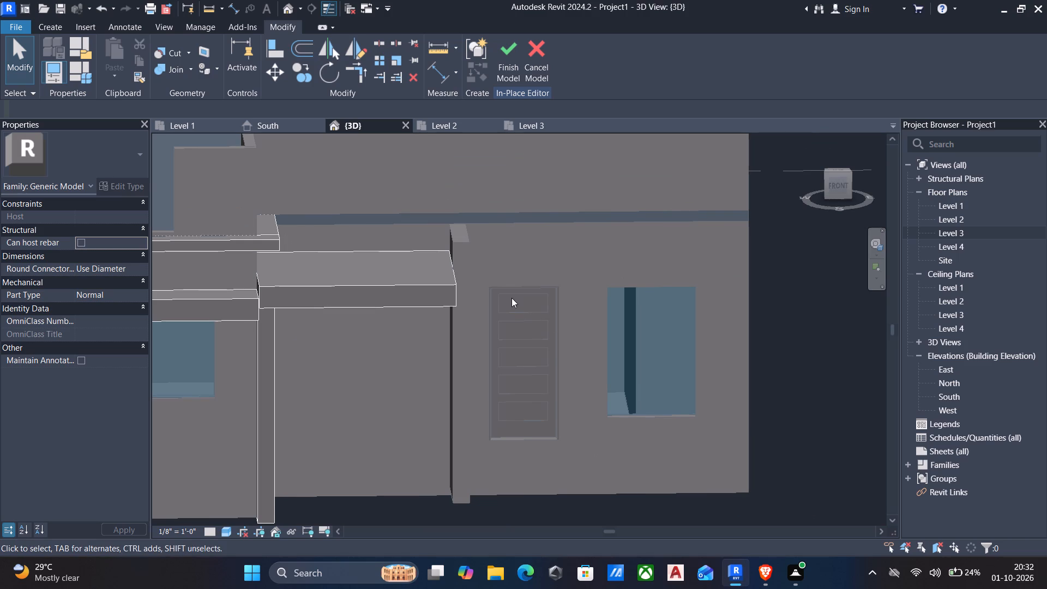
click(460, 298)
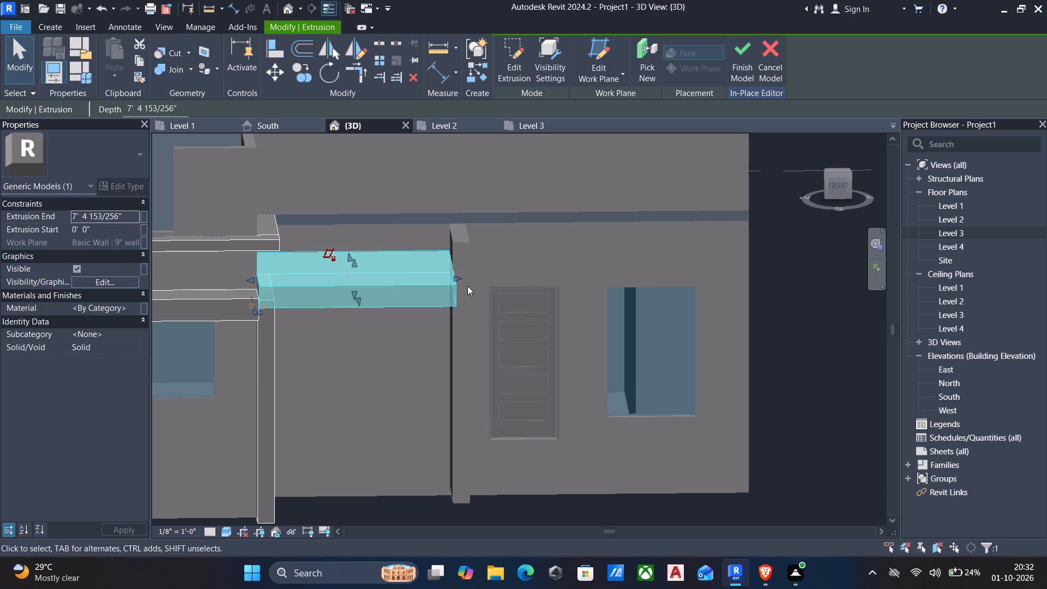
scroll(459, 276, down, 1)
drag(459, 276, 639, 279)
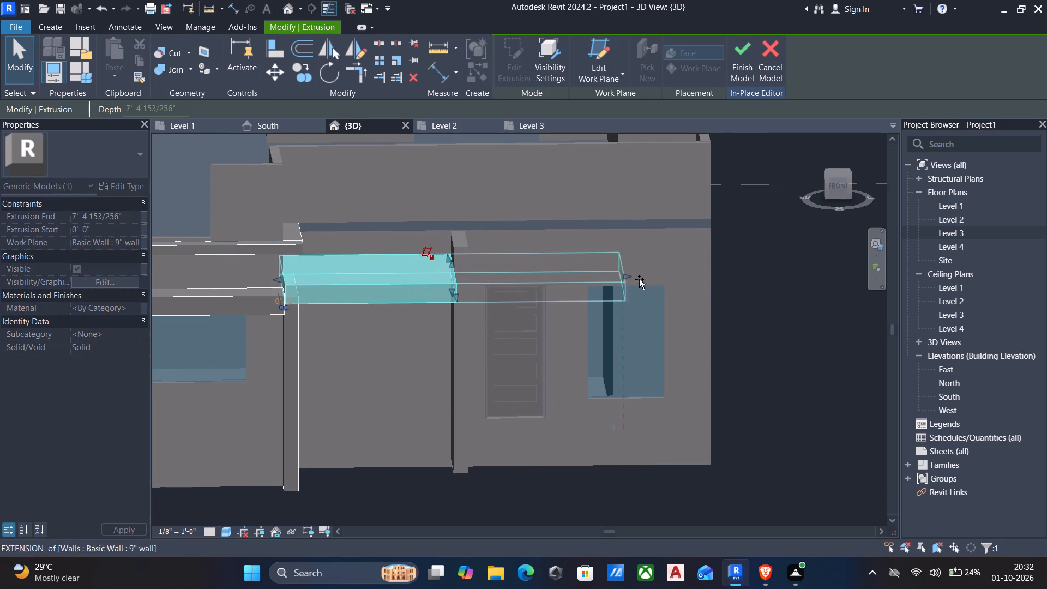
drag(639, 279, 714, 274)
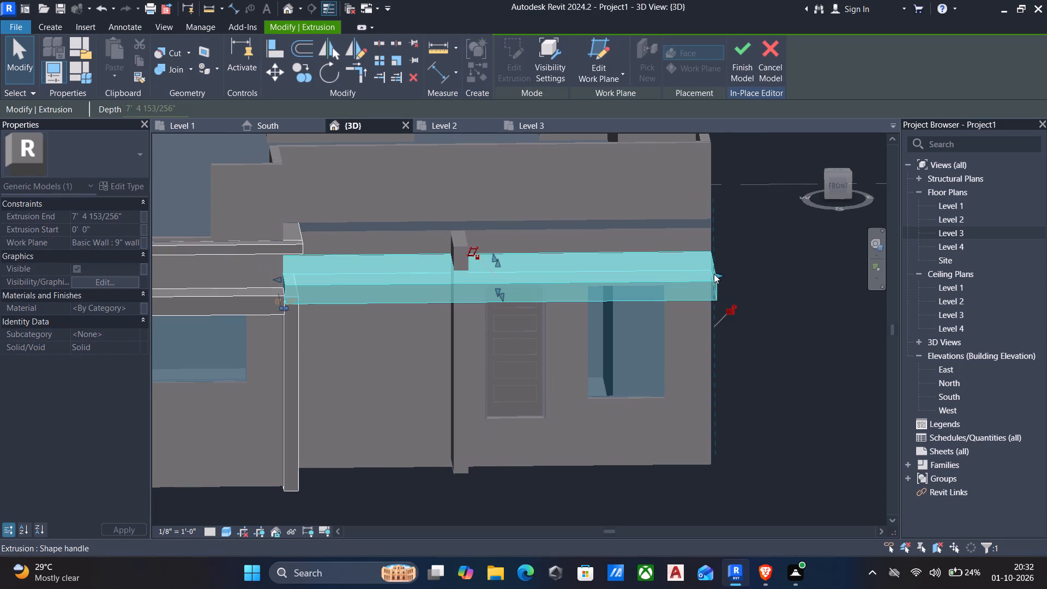
scroll(715, 276, down, 3)
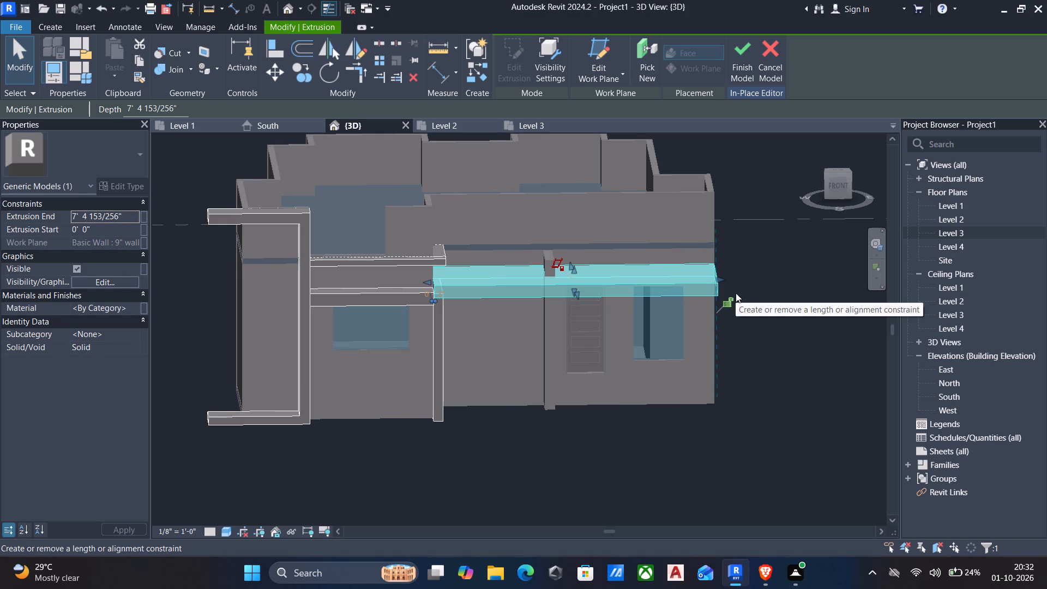
shift+middle_drag(761, 302, 564, 317)
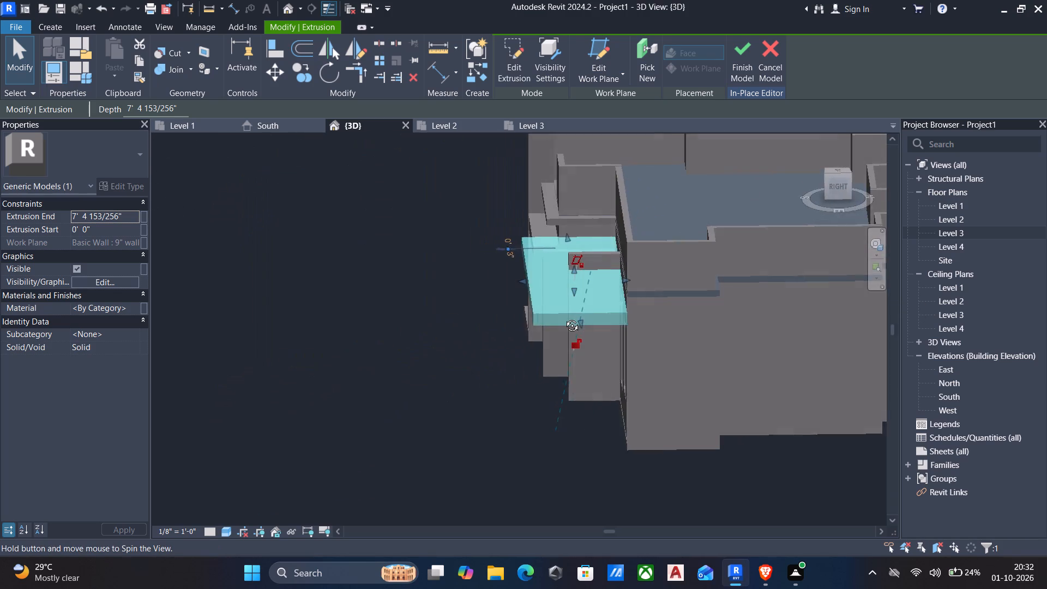
shift+middle_drag(564, 317, 689, 303)
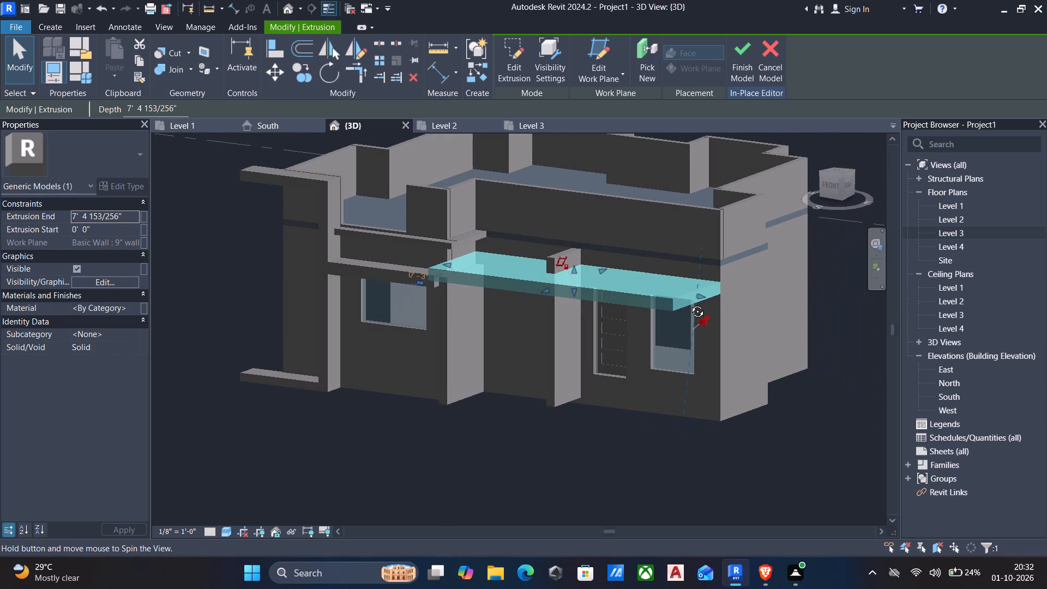
shift+middle_drag(689, 303, 698, 300)
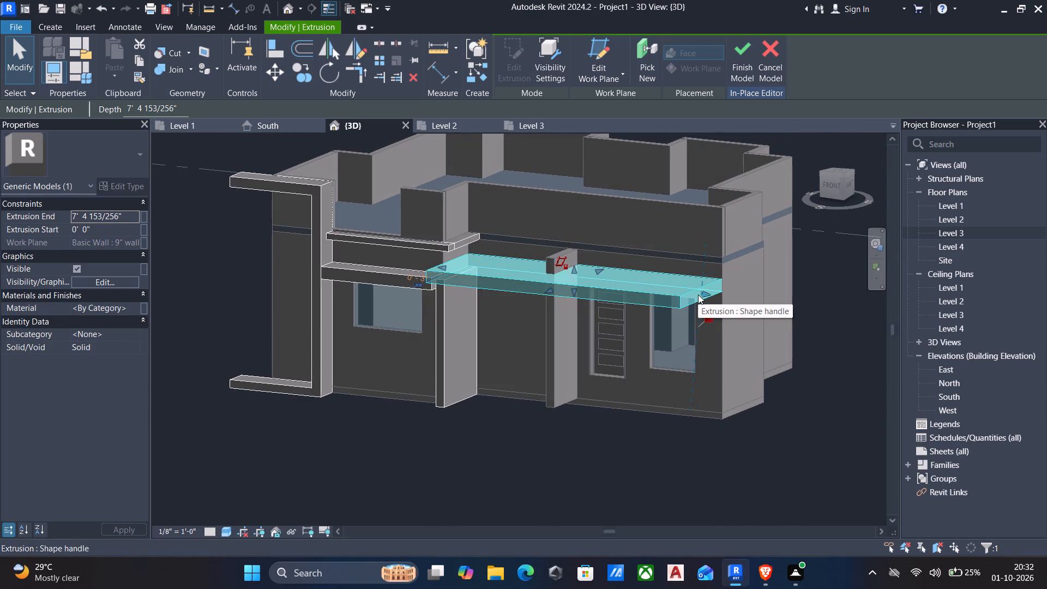
key(Escape)
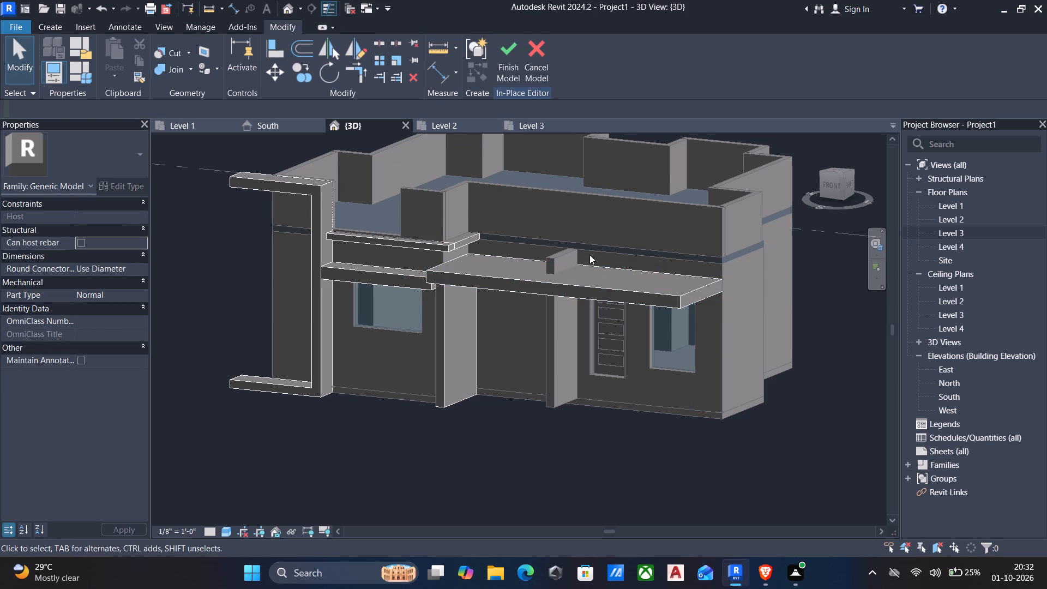
Align the vertical post's front face with the front face of the beam above the neighbouring window.
scroll(563, 285, up, 4)
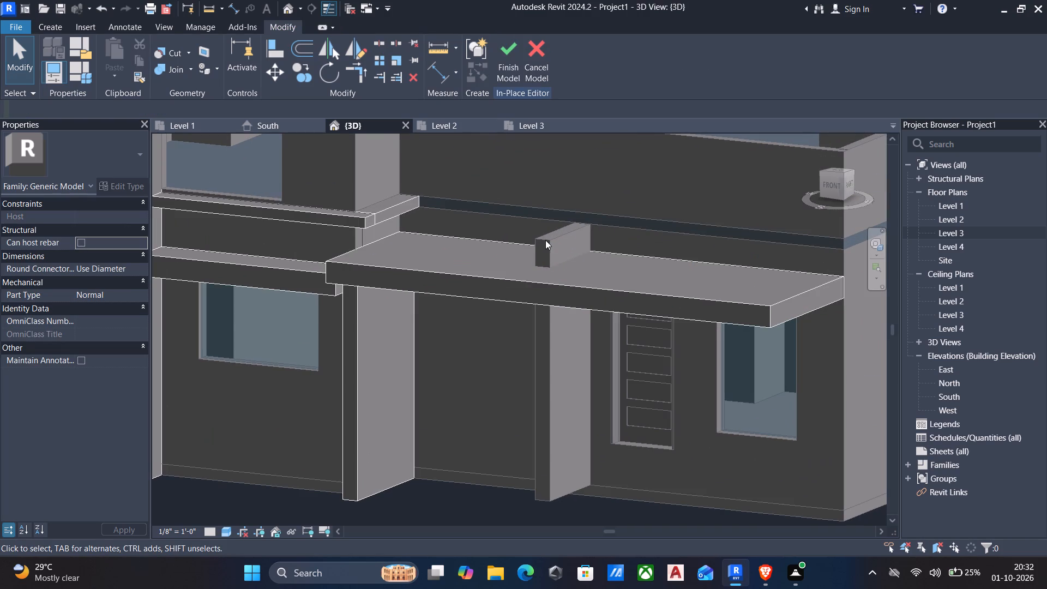
shift+middle_drag(460, 309, 516, 302)
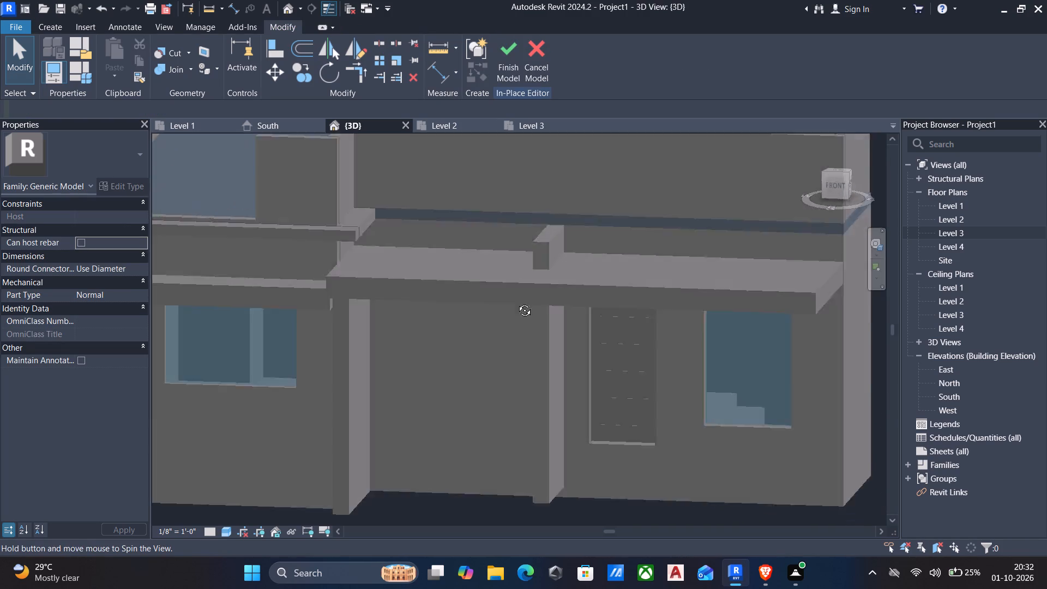
shift+middle_drag(516, 302, 587, 292)
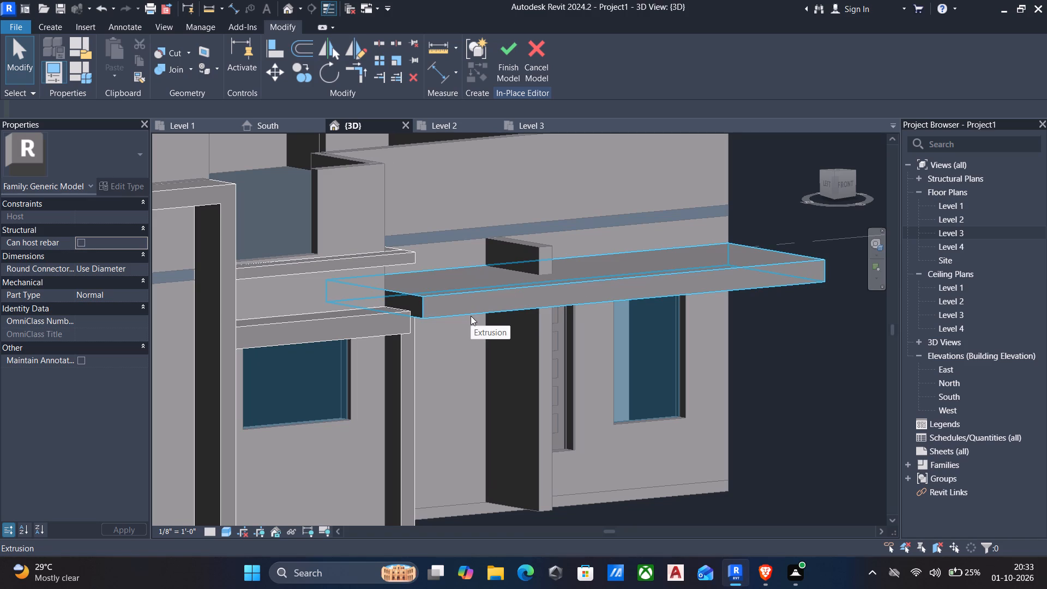
shift+middle_drag(425, 345, 383, 359)
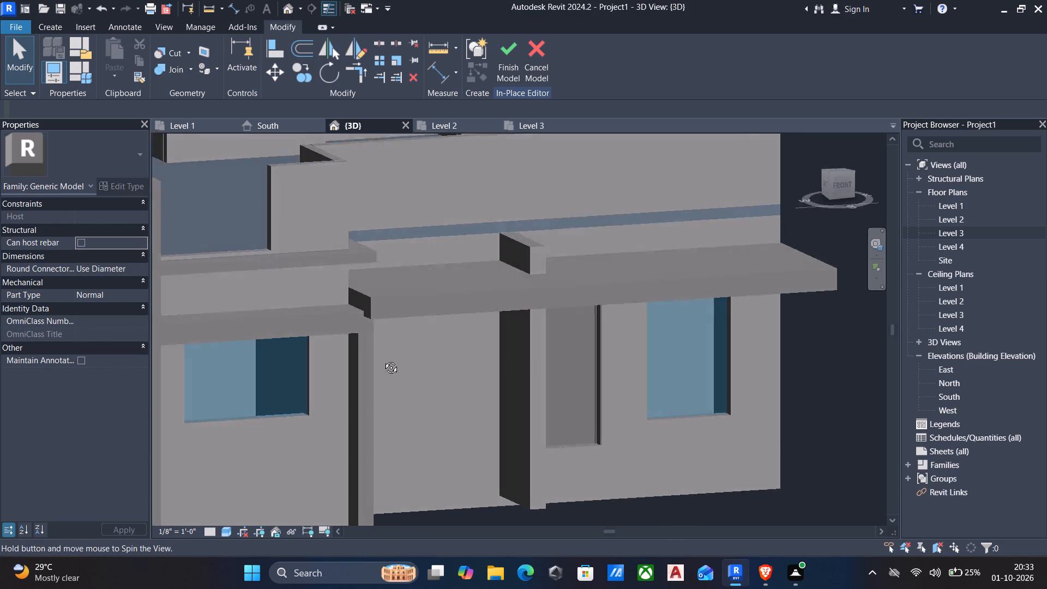
shift+middle_drag(383, 359, 268, 346)
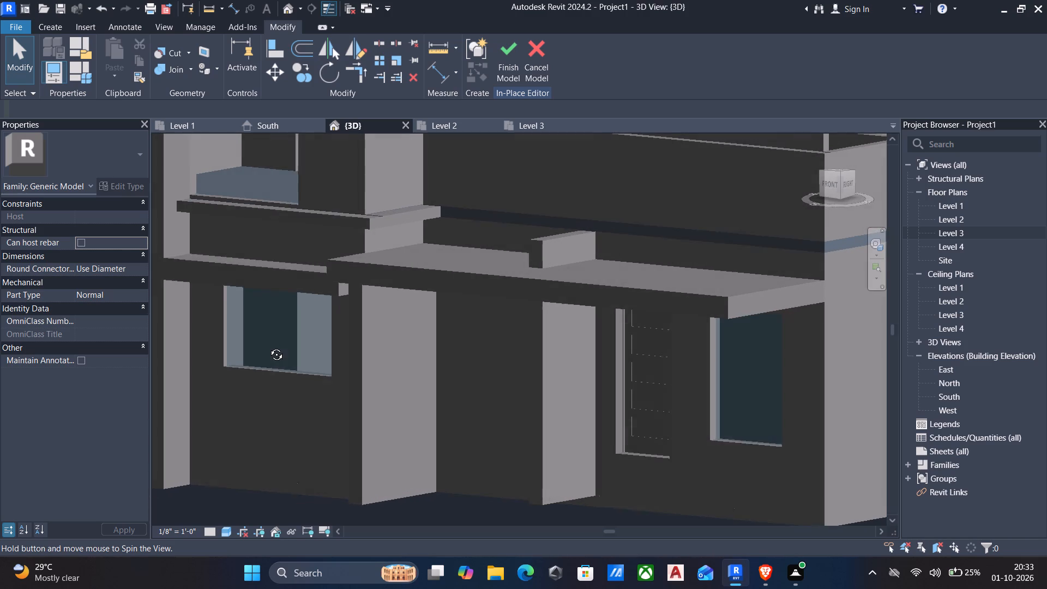
shift+middle_drag(268, 346, 268, 347)
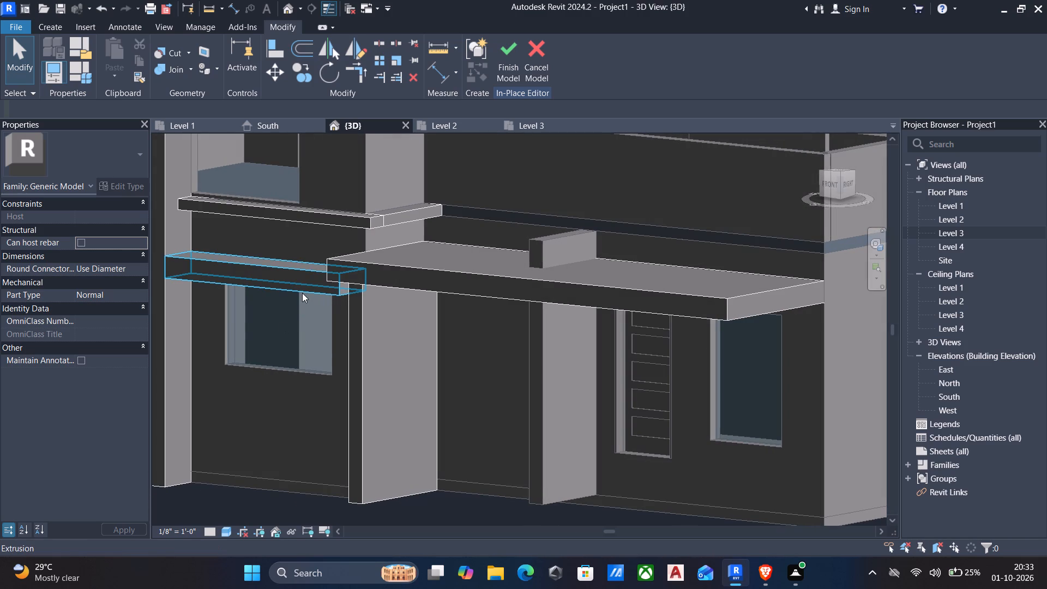
text(al)
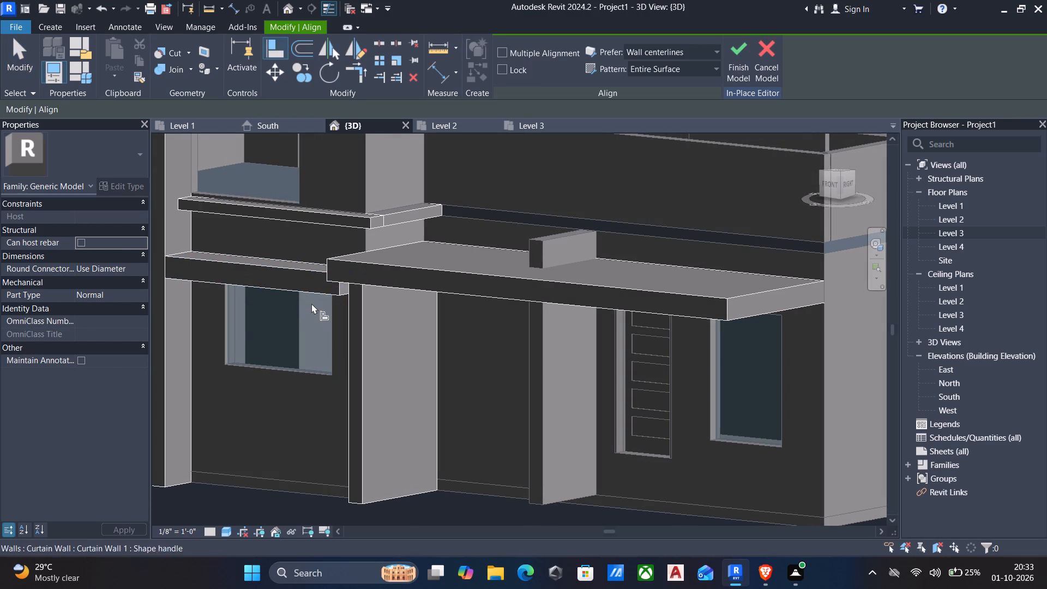
click(304, 286)
click(350, 339)
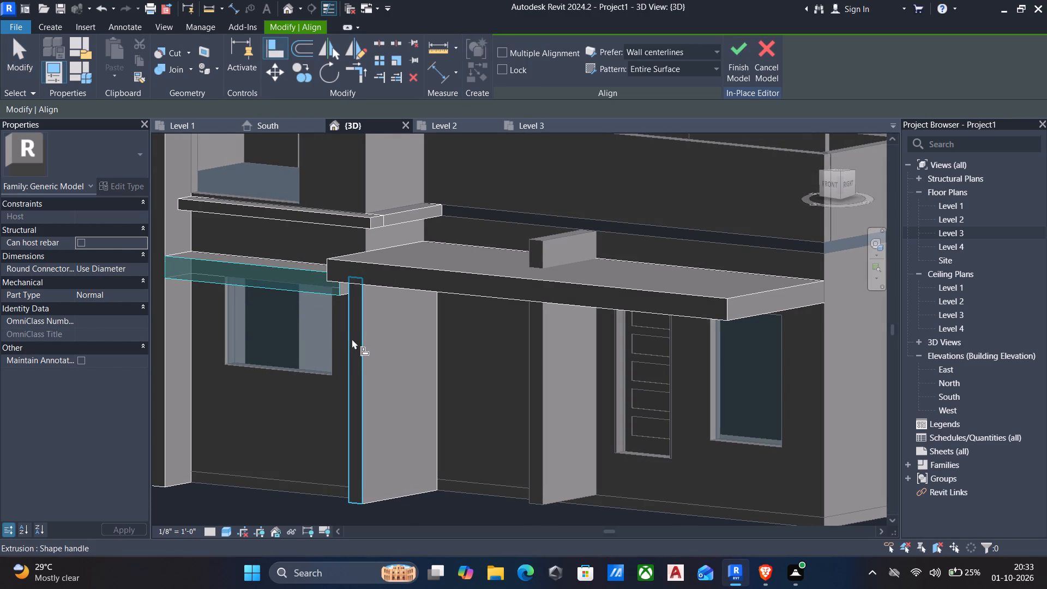
Align the front face of the long canopy slab with the vertical post's front face.
shift+middle_drag(352, 349, 532, 382)
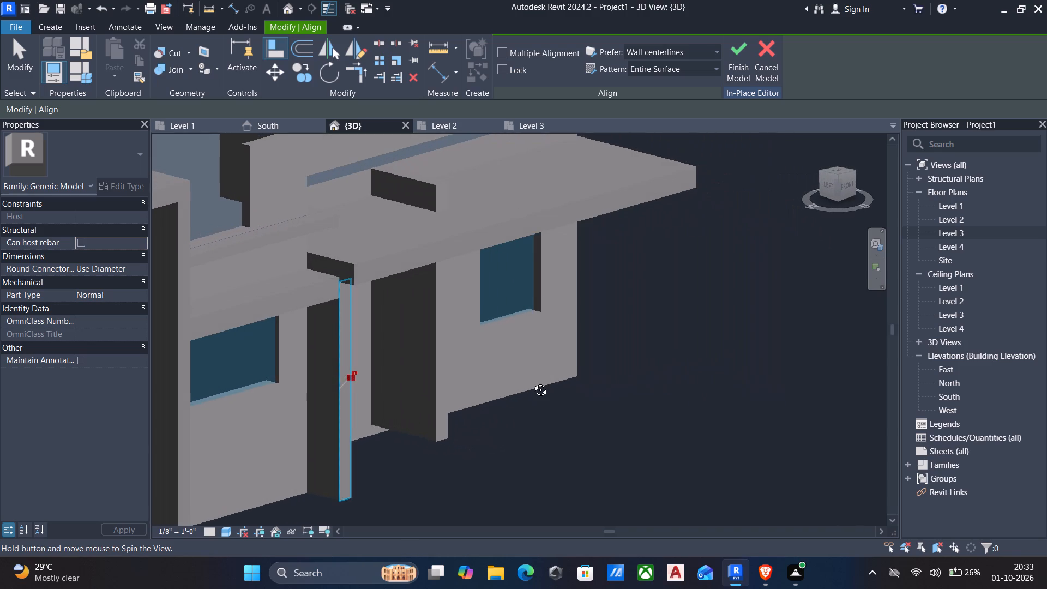
shift+middle_drag(532, 382, 532, 381)
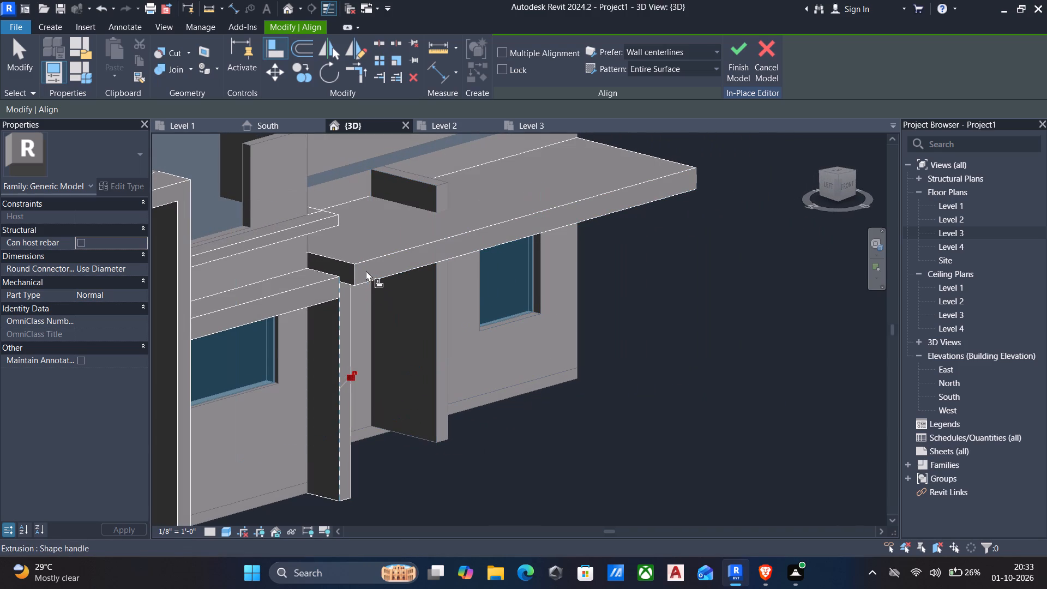
click(346, 328)
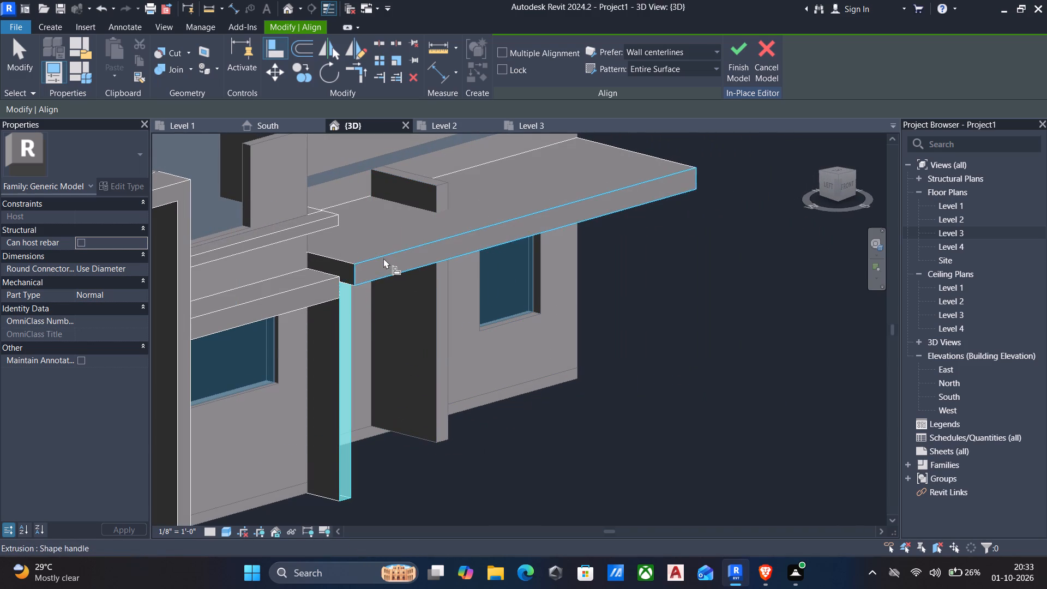
click(383, 258)
key(Escape)
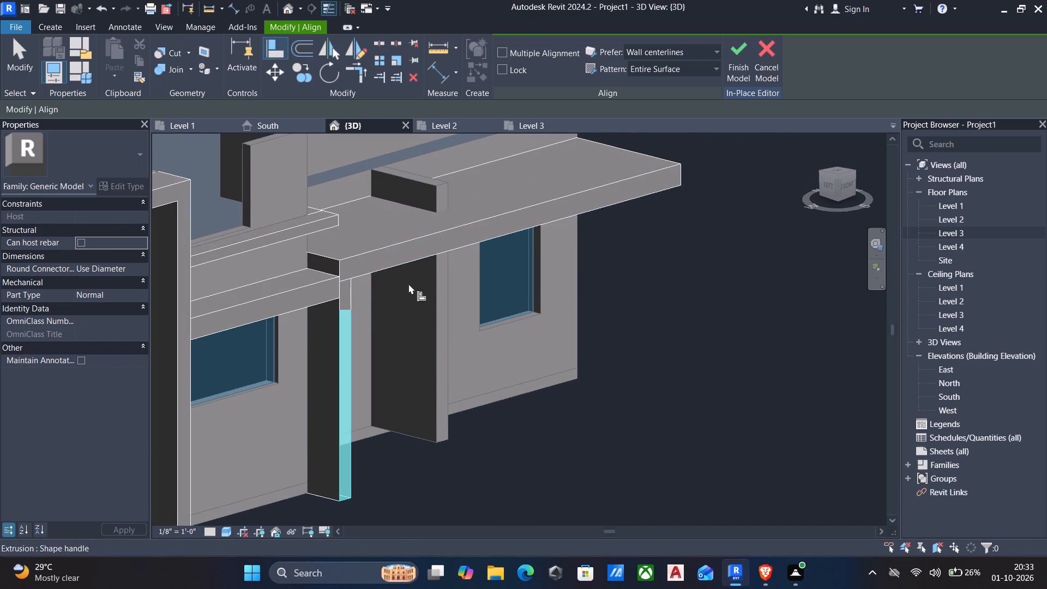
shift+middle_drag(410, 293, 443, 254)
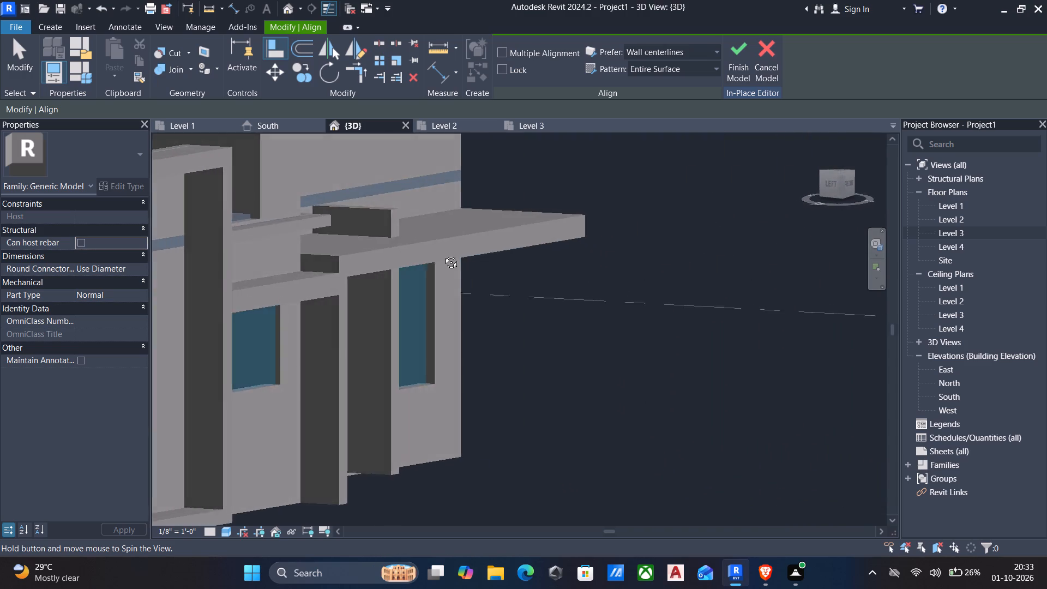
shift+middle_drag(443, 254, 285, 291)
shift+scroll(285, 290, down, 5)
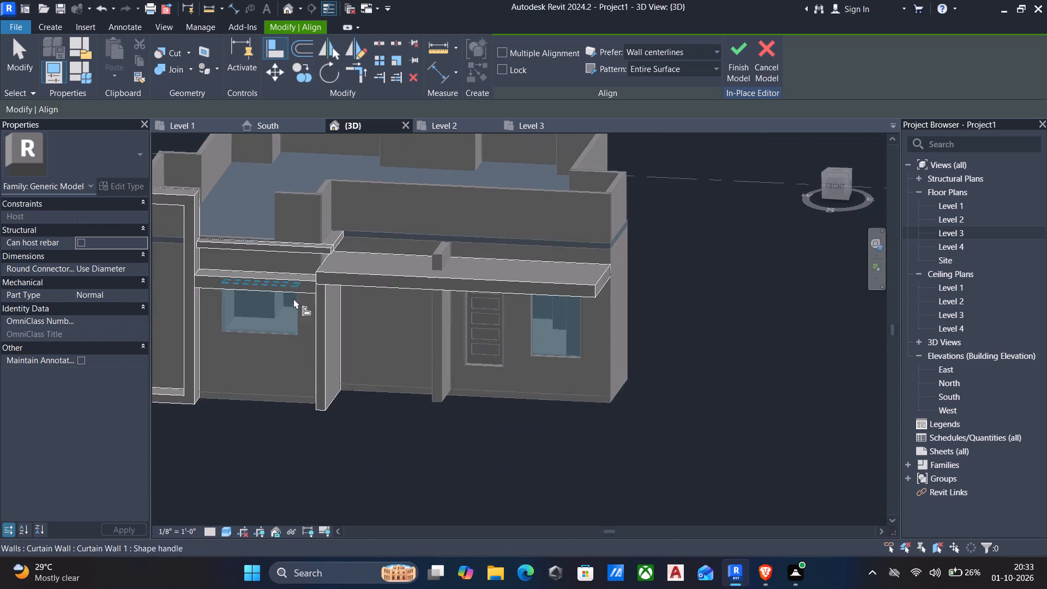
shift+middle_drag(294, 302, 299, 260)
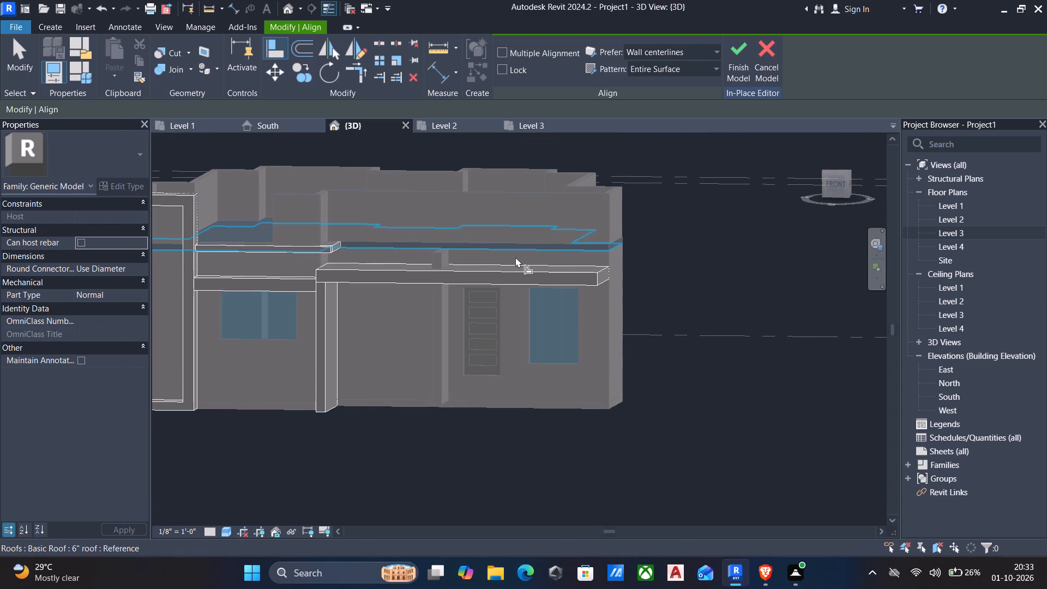
Finish the in-place model of the facade extrusions.
key(Escape)
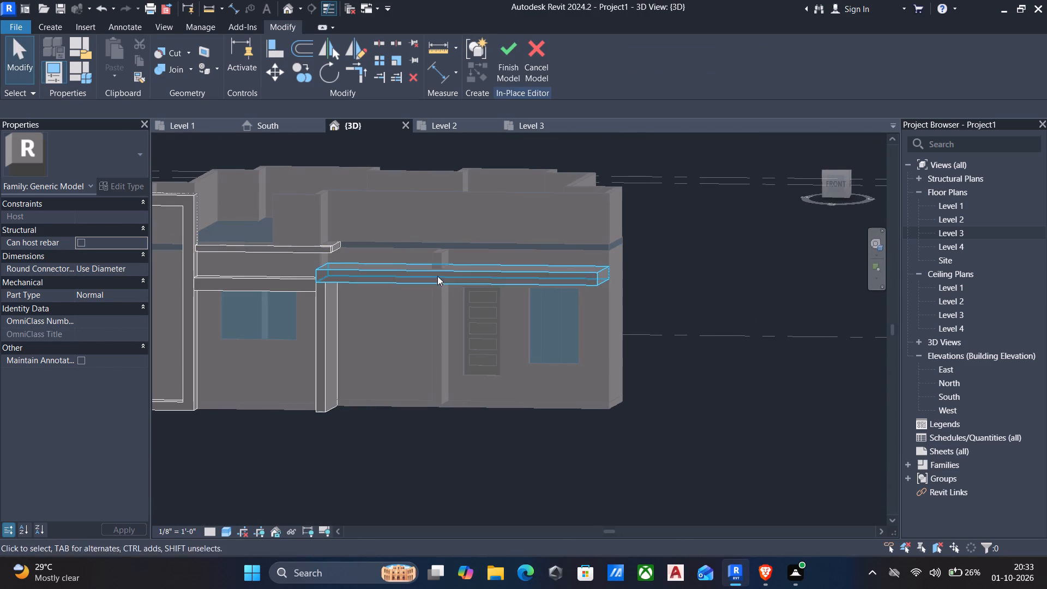
shift+middle_drag(445, 302, 428, 389)
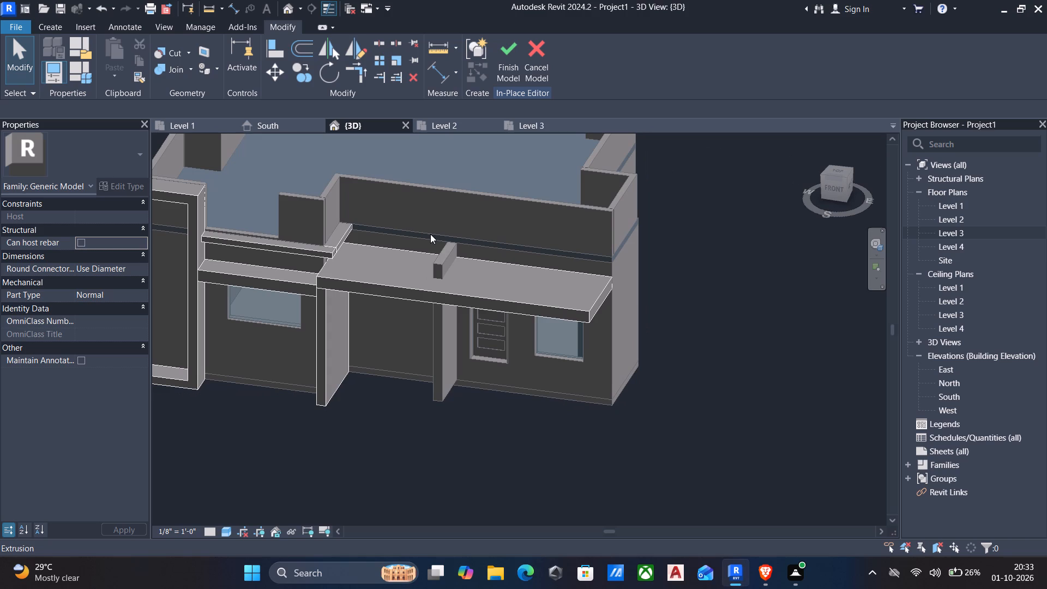
click(506, 59)
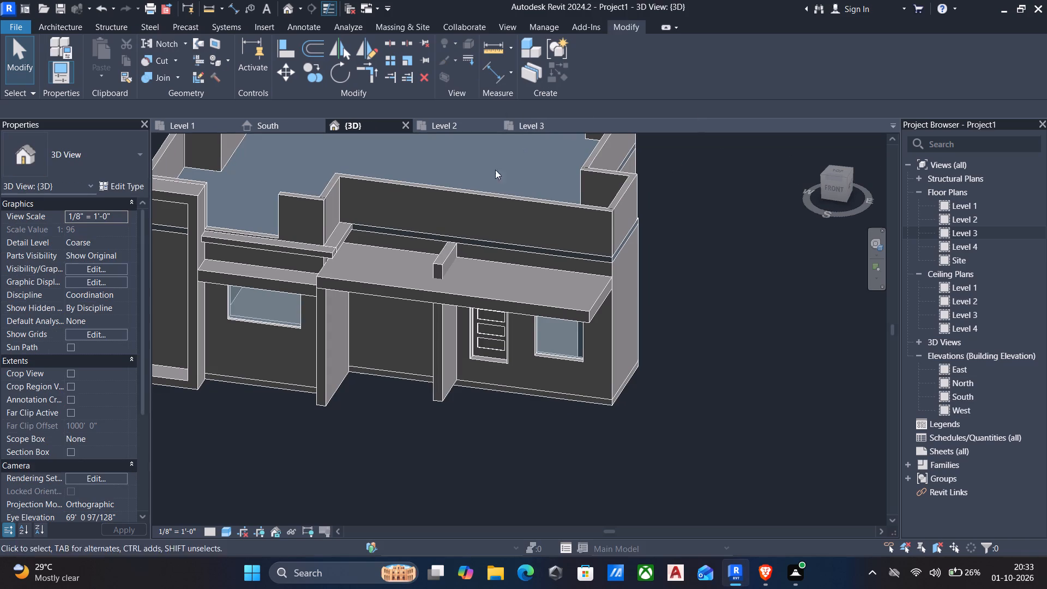
Align the top of the projecting 9" wall beside the door with the underside of the canopy slab.
click(449, 254)
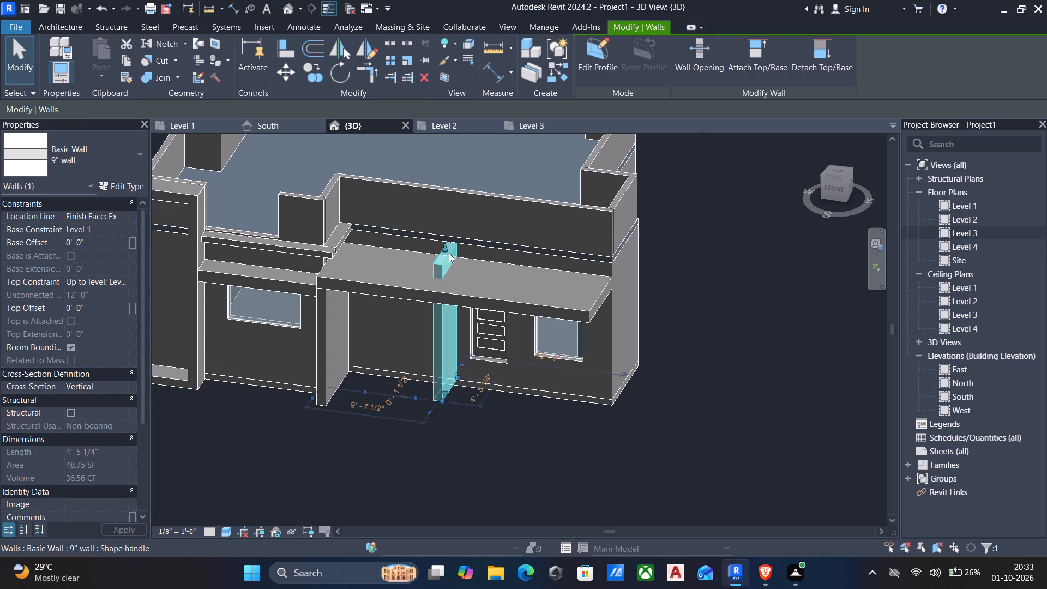
key(Escape)
key(a)
key(l)
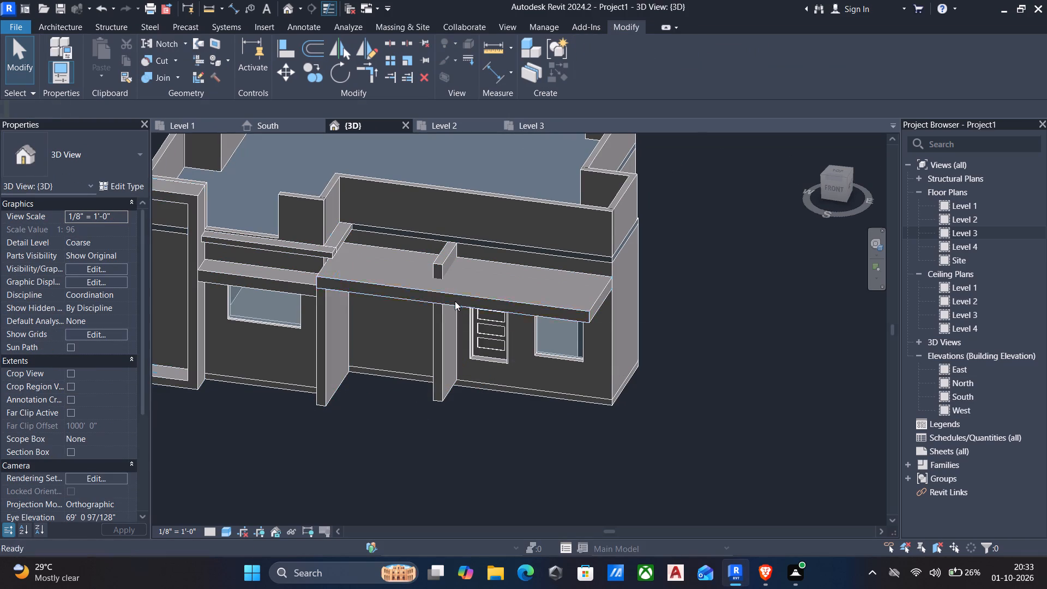
shift+middle_drag(453, 324, 493, 146)
shift+scroll(453, 325, up, 1)
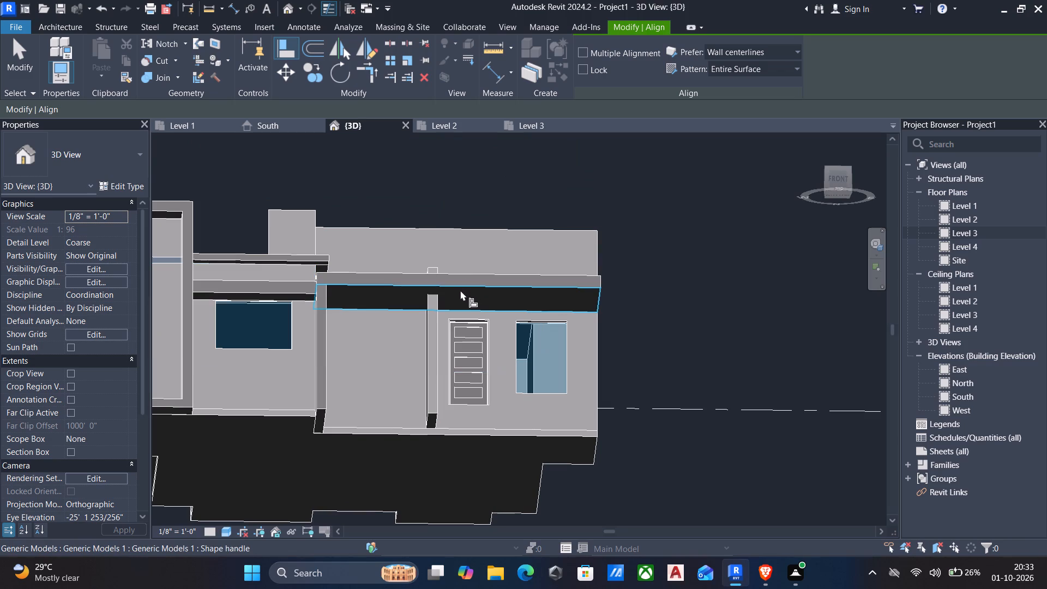
click(460, 290)
shift+middle_drag(460, 294, 453, 408)
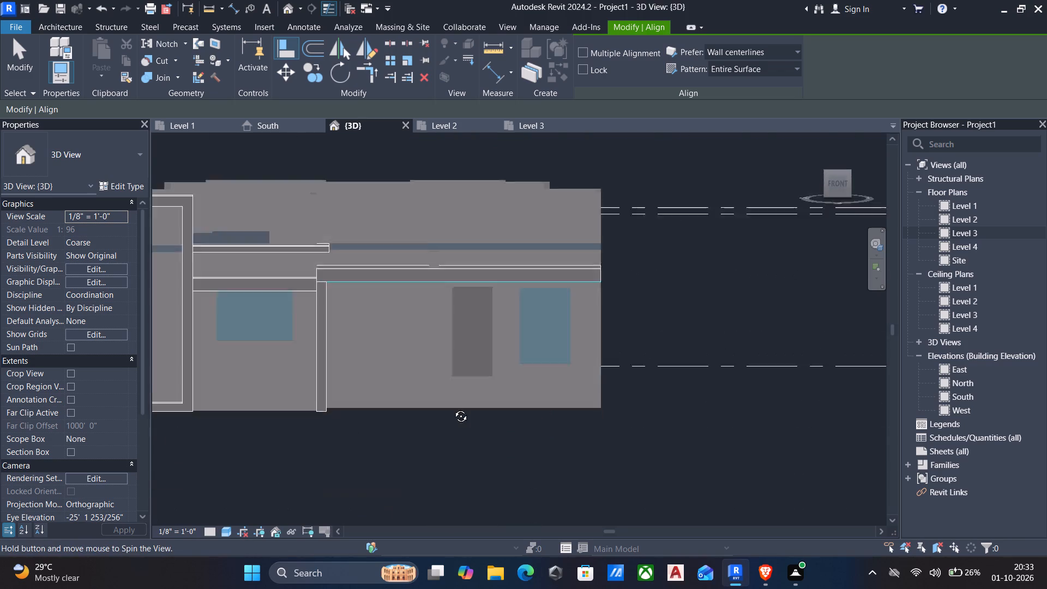
shift+middle_drag(453, 408, 441, 481)
click(441, 254)
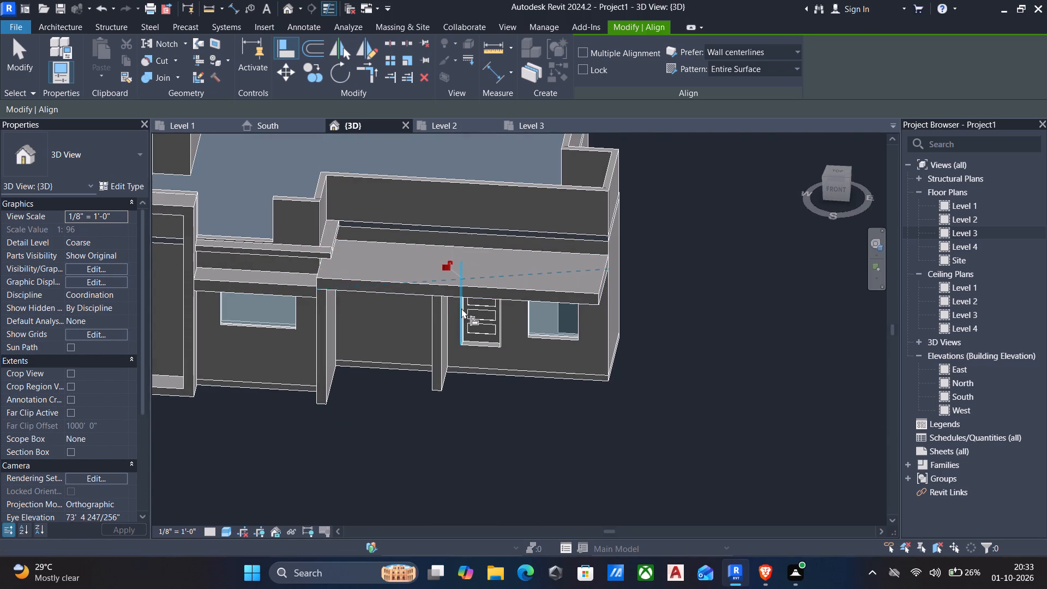
shift+middle_drag(464, 319, 483, 262)
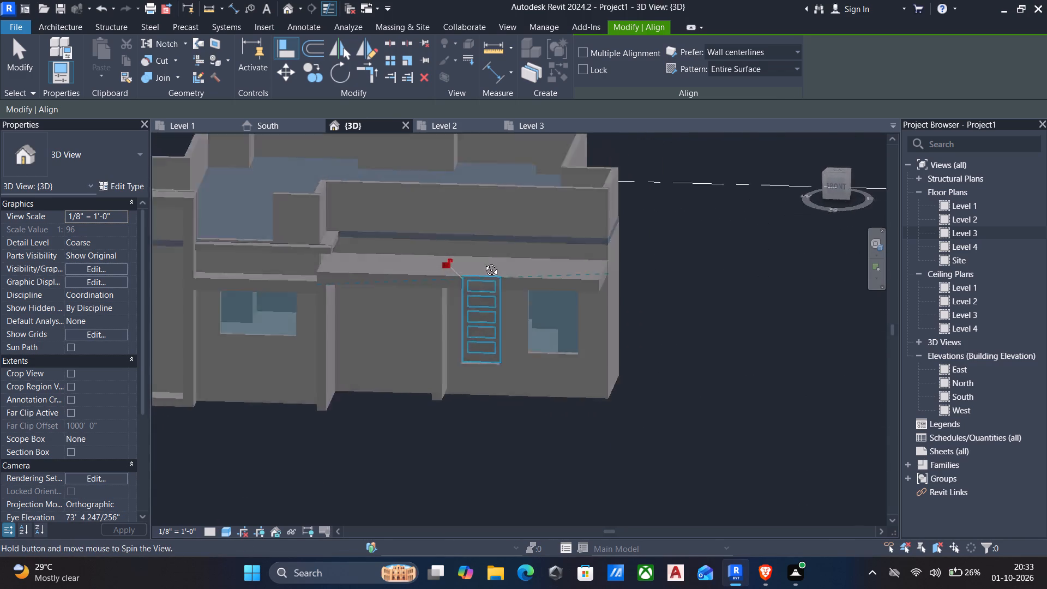
shift+middle_drag(483, 262, 440, 244)
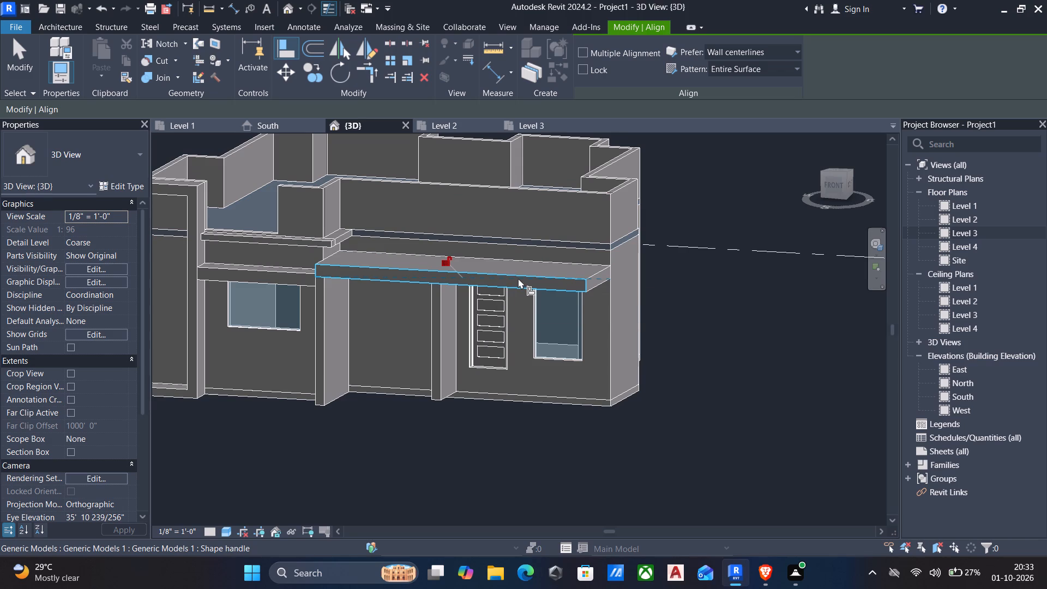
key(Escape)
Examine the canopy slab, vertical post and shortened wall from the side and front of the house.
shift+middle_drag(553, 305, 392, 343)
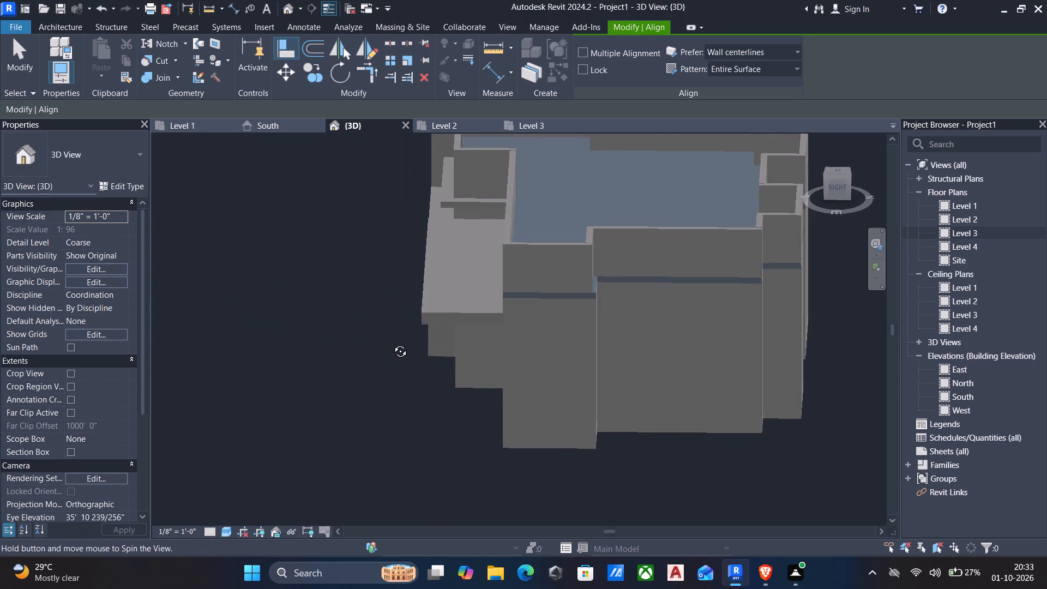
shift+middle_drag(392, 343, 421, 330)
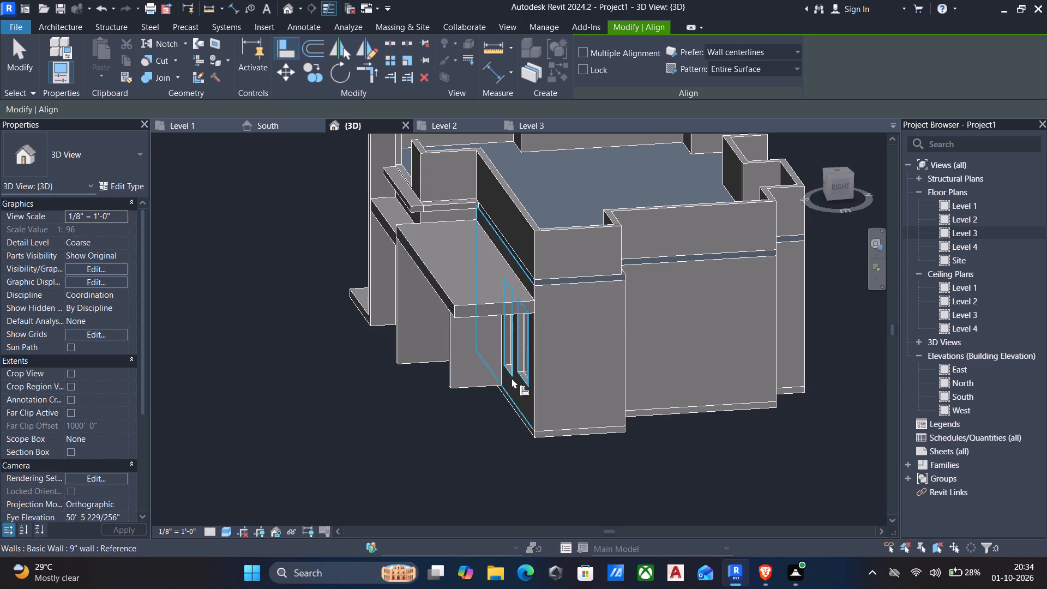
shift+middle_drag(499, 399, 652, 371)
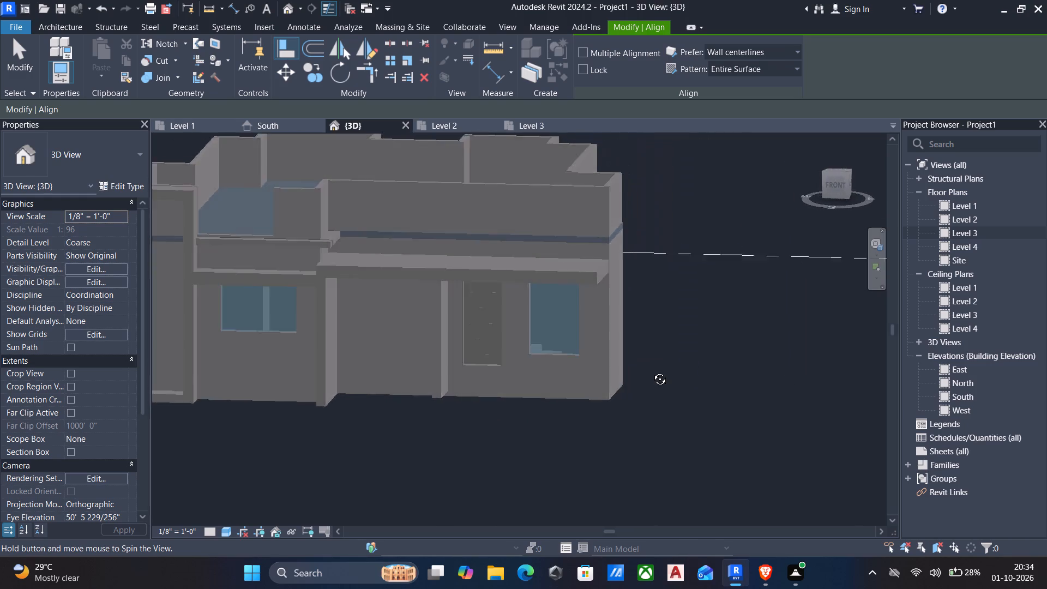
shift+middle_drag(652, 371, 469, 413)
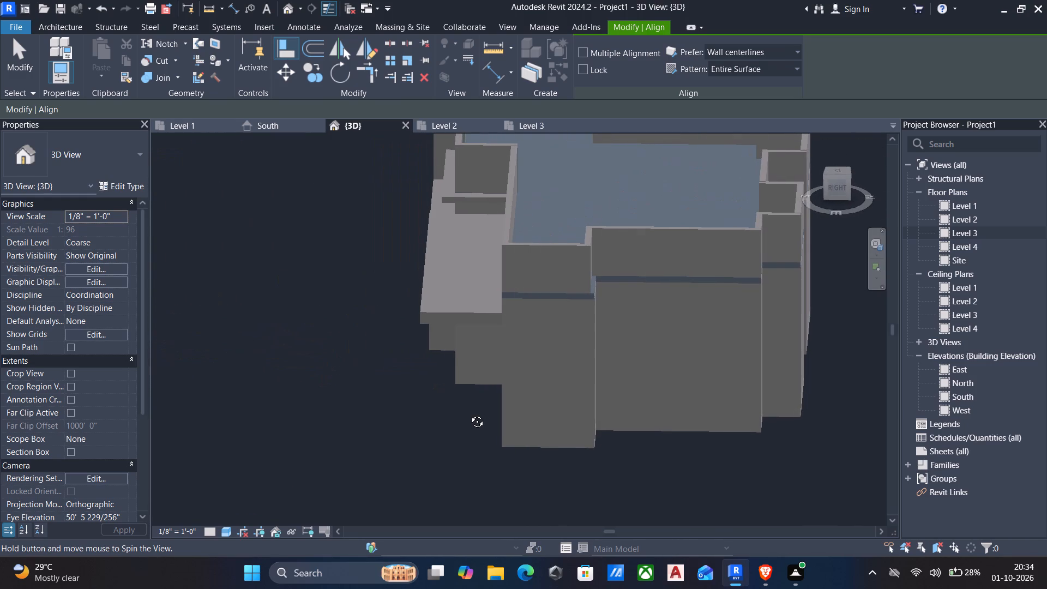
shift+middle_drag(469, 413, 468, 413)
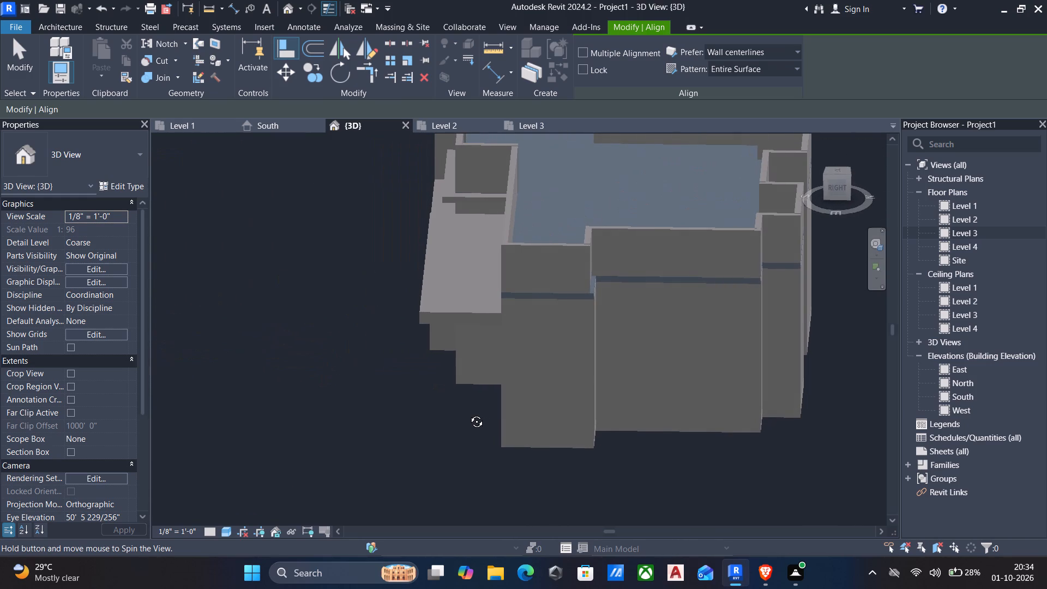
shift+middle_drag(468, 413, 694, 401)
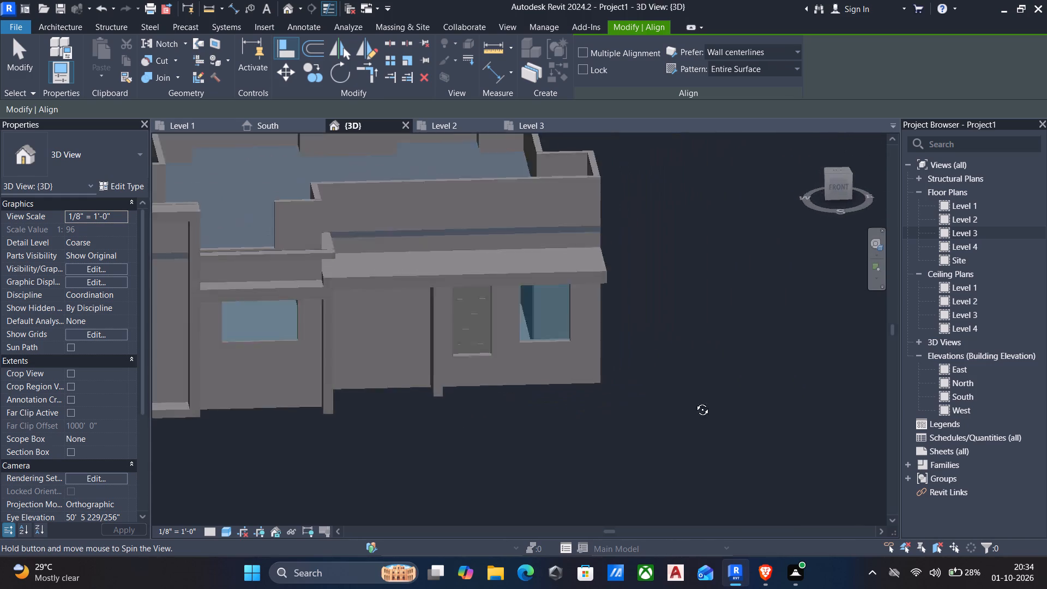
shift+middle_drag(694, 401, 749, 398)
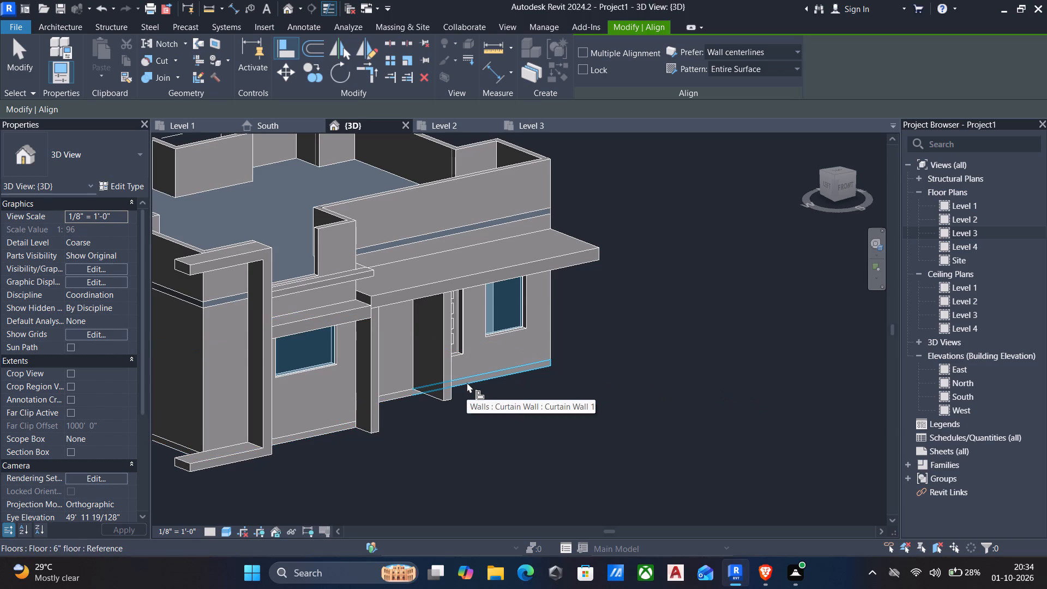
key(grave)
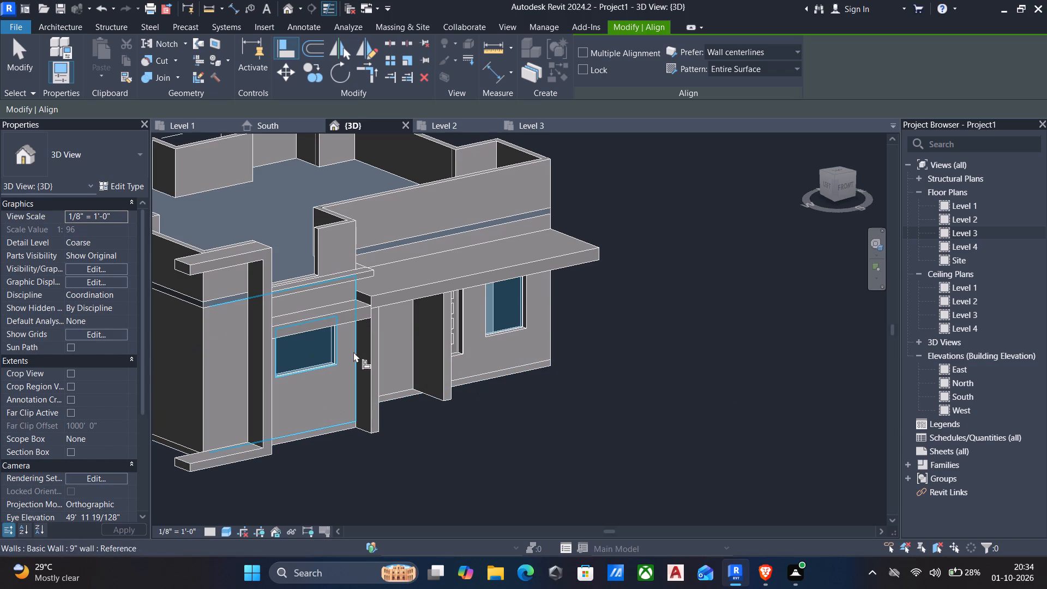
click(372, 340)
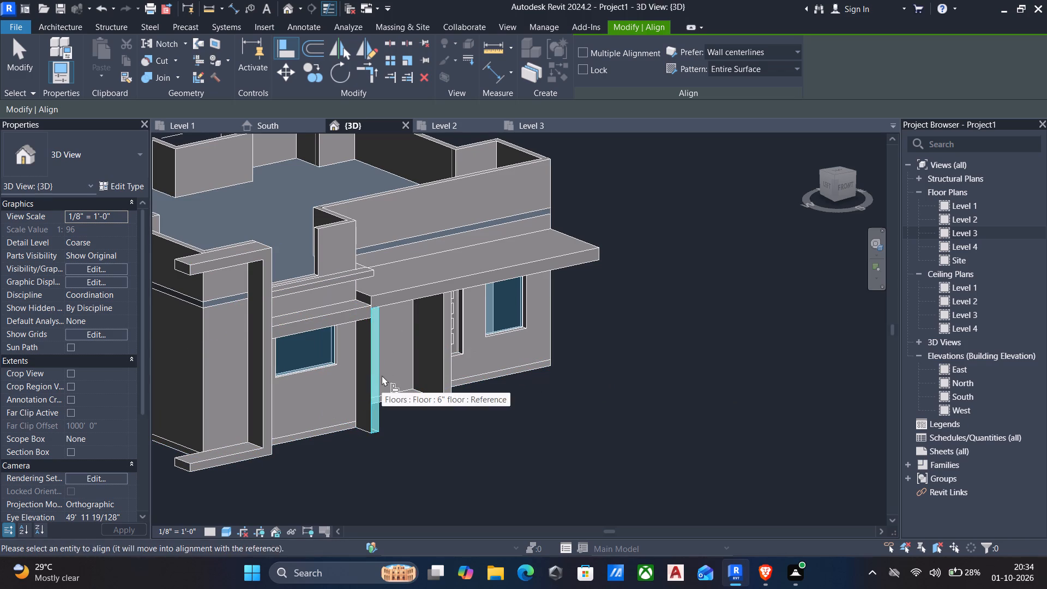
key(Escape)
Select the in-place facade model that contains the canopy and vertical post.
click(381, 386)
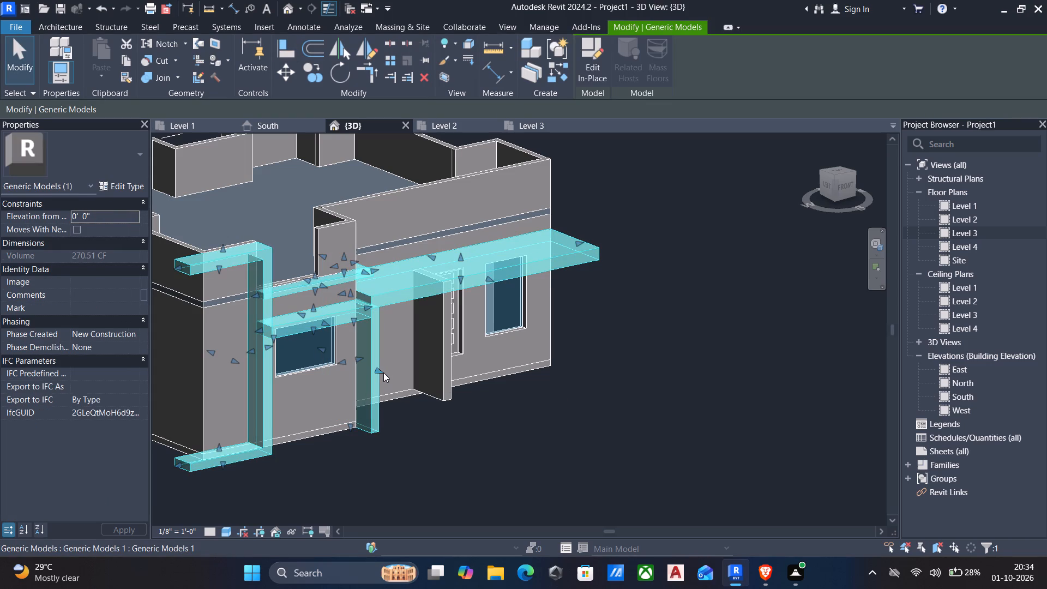
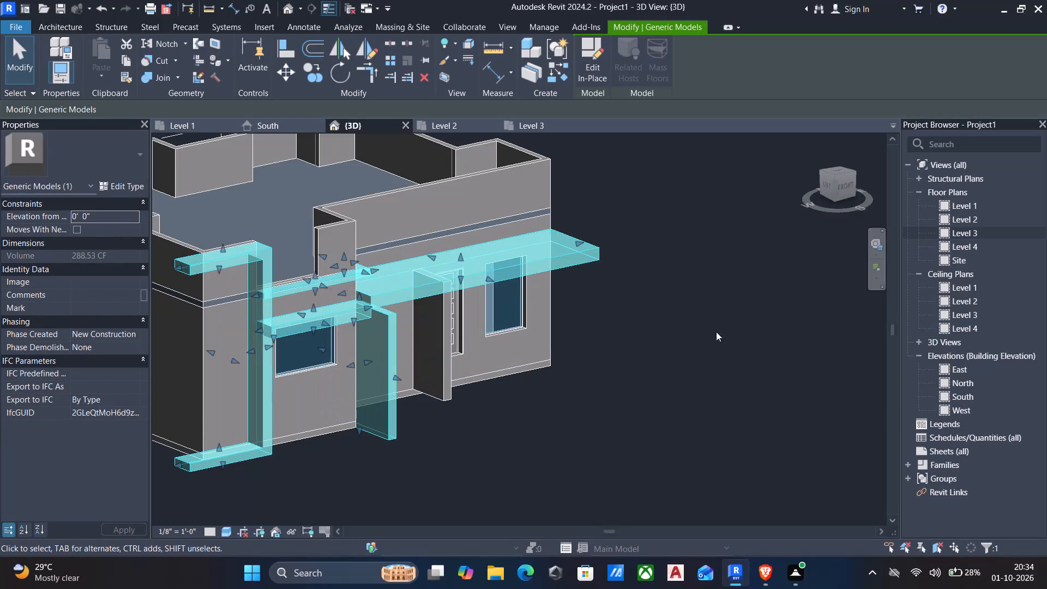
In the West elevation, edit the in-place facade model, shorten the projecting post's extrusion end to 8' 6 1/4", and finish the model.
double_click(963, 370)
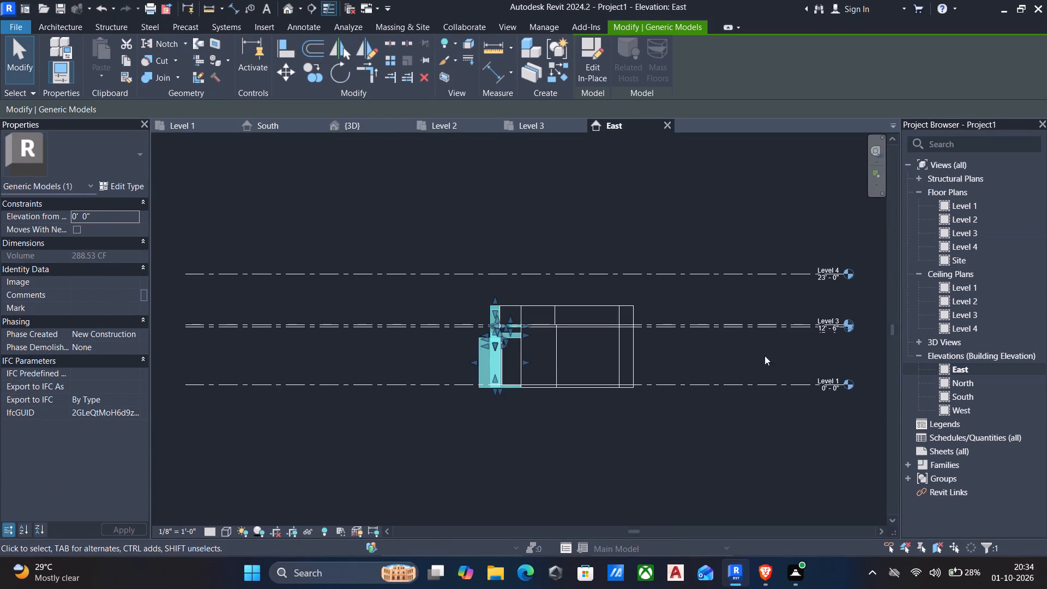
click(958, 412)
scroll(959, 412, up, 1)
click(960, 412)
scroll(571, 378, up, 4)
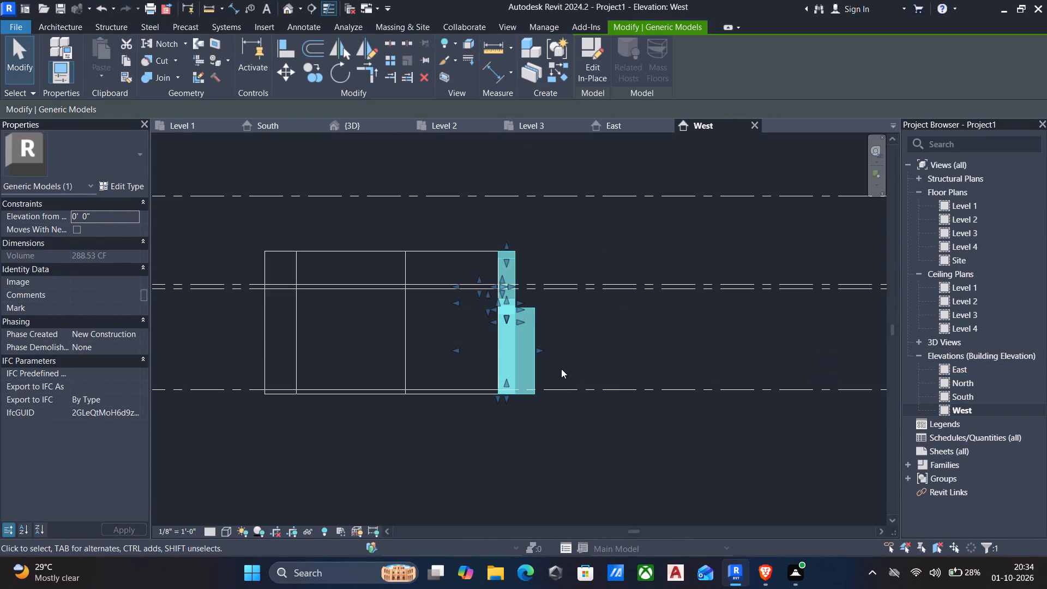
key(Escape)
scroll(549, 359, up, 5)
click(523, 348)
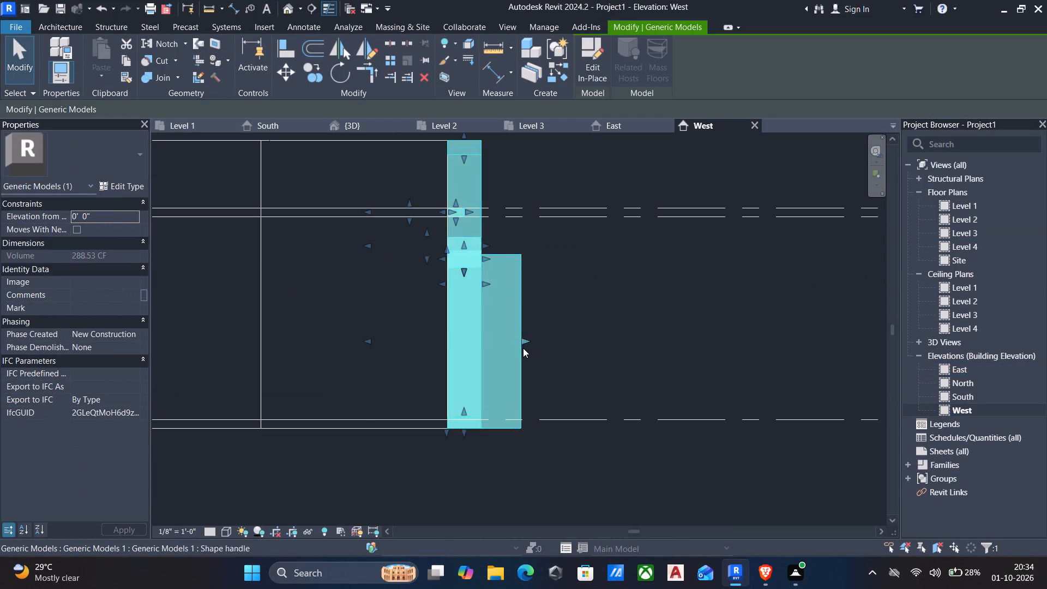
click(582, 61)
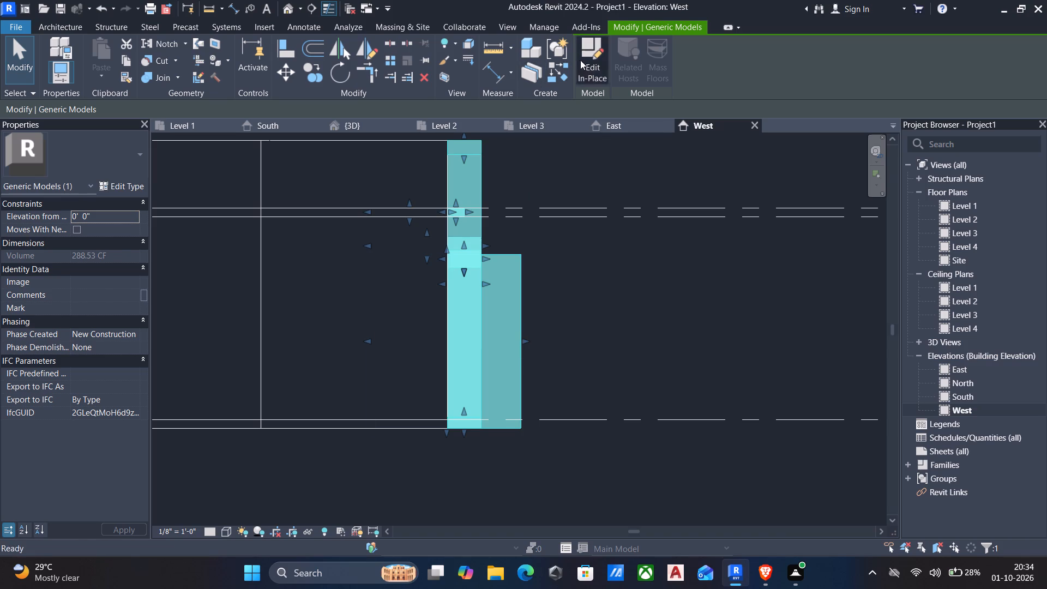
scroll(531, 300, up, 3)
click(514, 318)
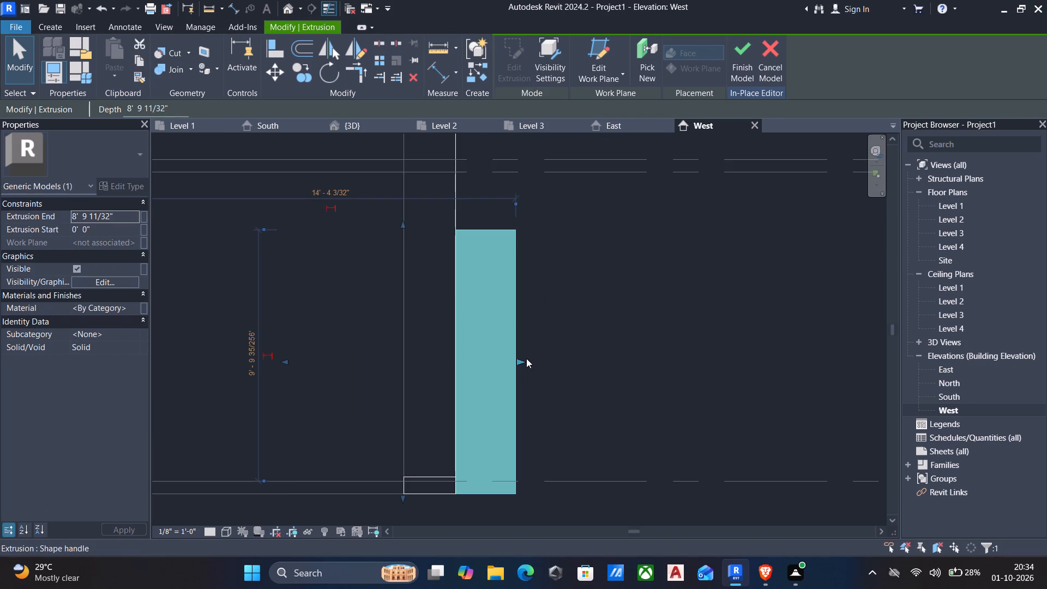
drag(519, 359, 512, 361)
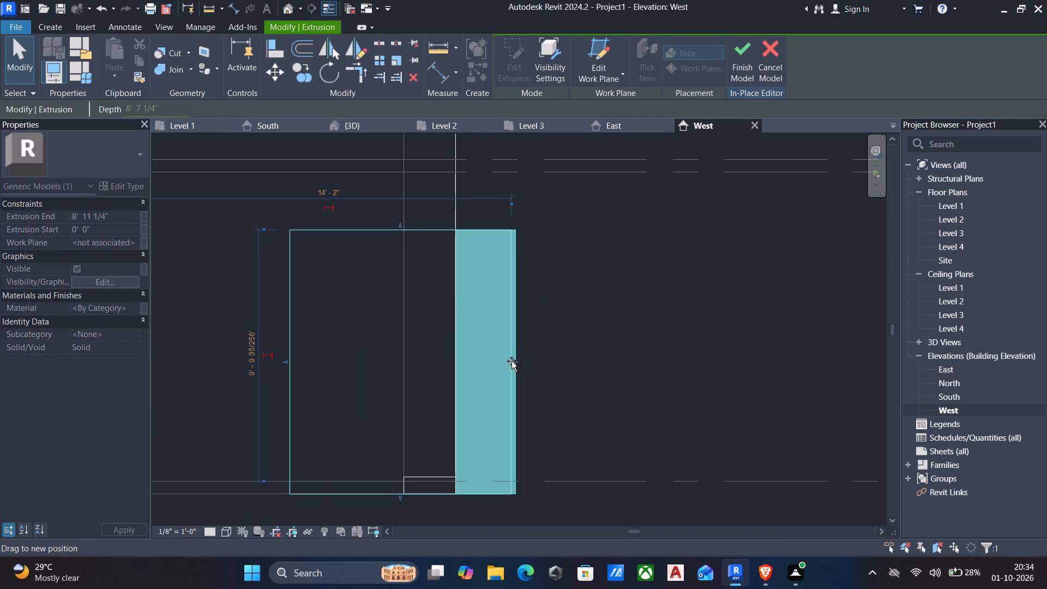
drag(512, 361, 509, 361)
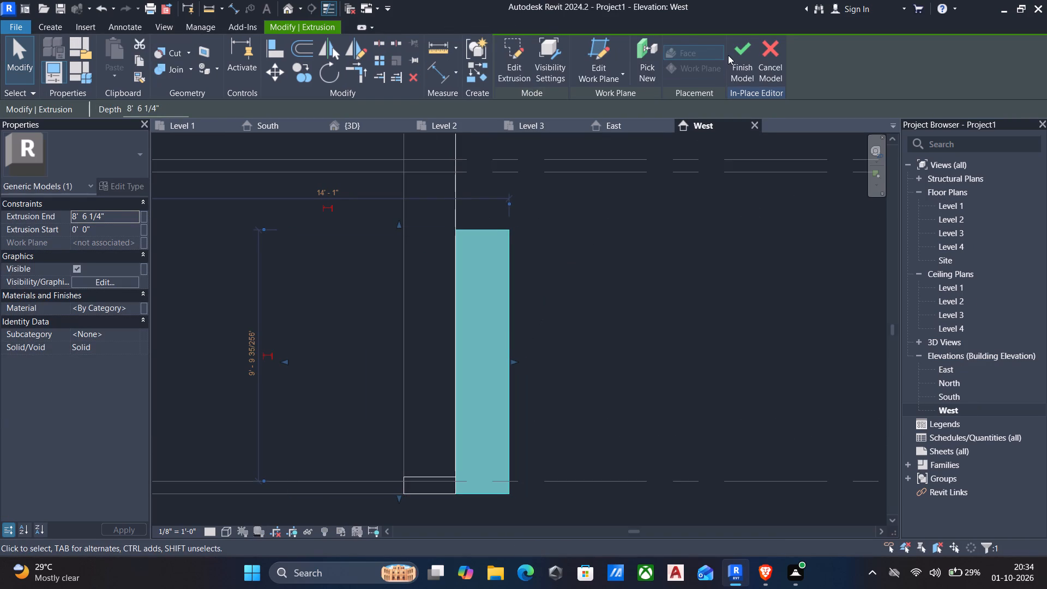
click(733, 53)
scroll(717, 266, down, 2)
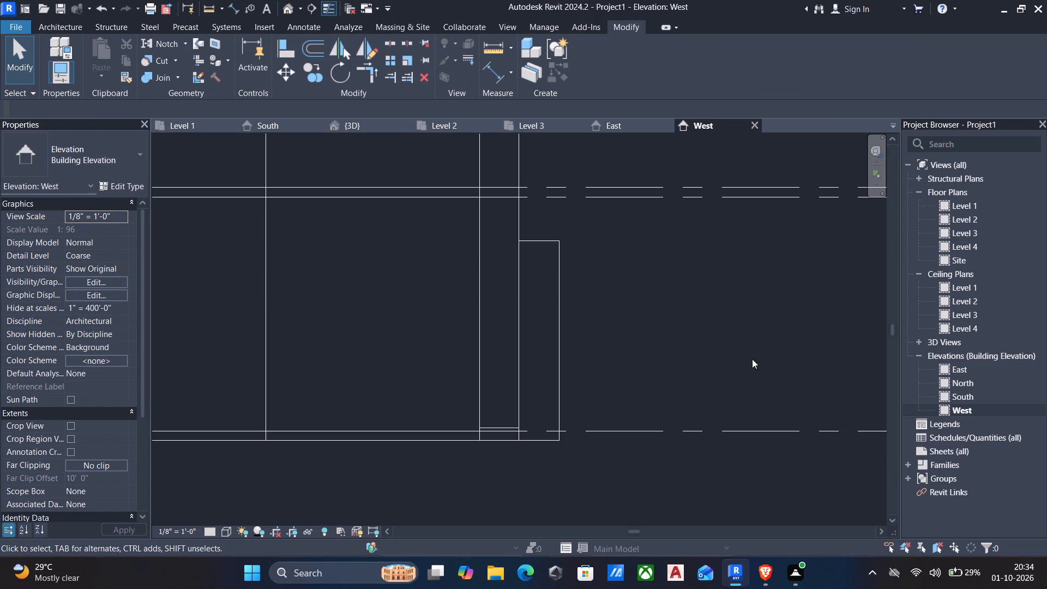
Align the canopy slab's front face with the front face of the vertical post in the 3D view.
click(340, 125)
scroll(433, 206, down, 2)
shift+middle_drag(486, 286, 389, 296)
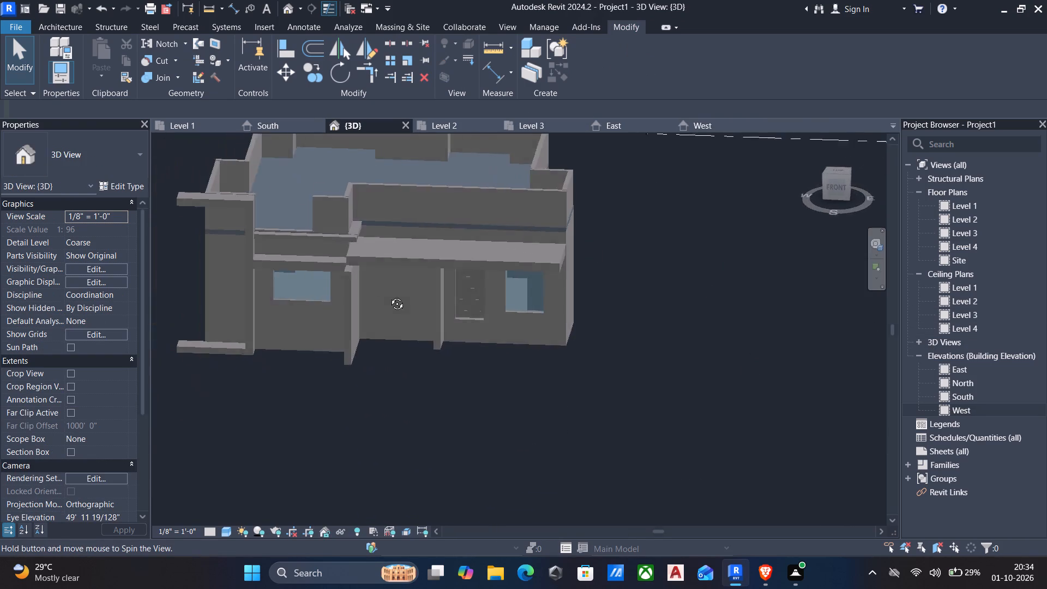
shift+middle_drag(389, 296, 262, 328)
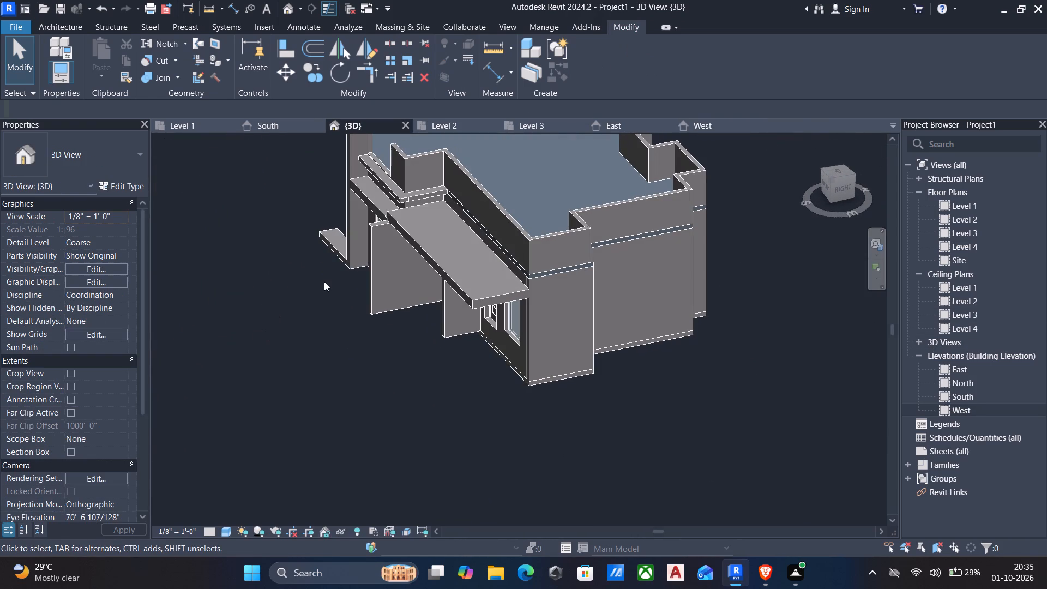
text(al)
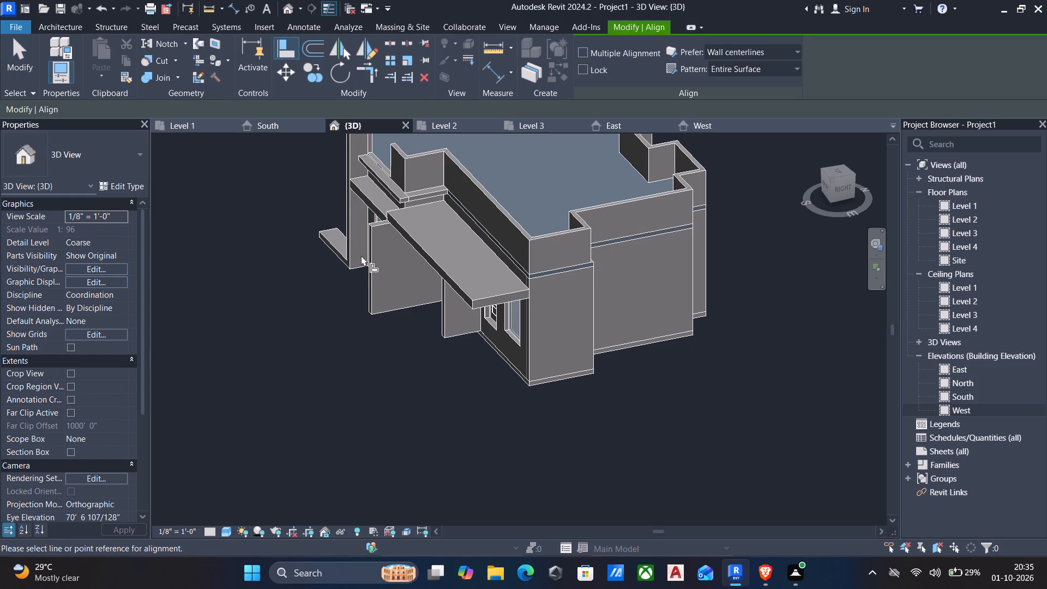
shift+middle_drag(369, 260, 447, 244)
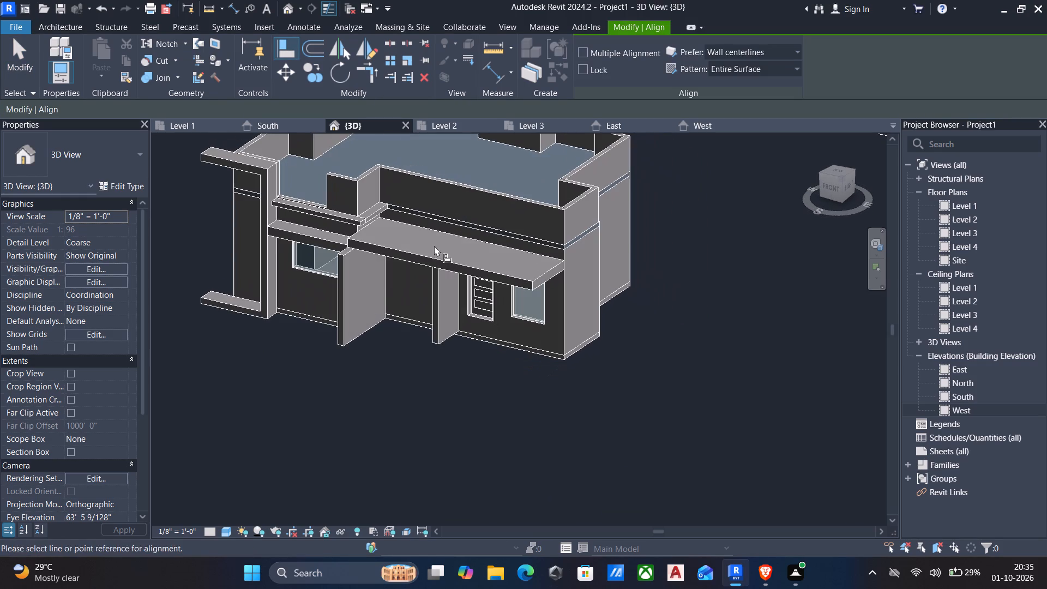
click(339, 300)
click(372, 247)
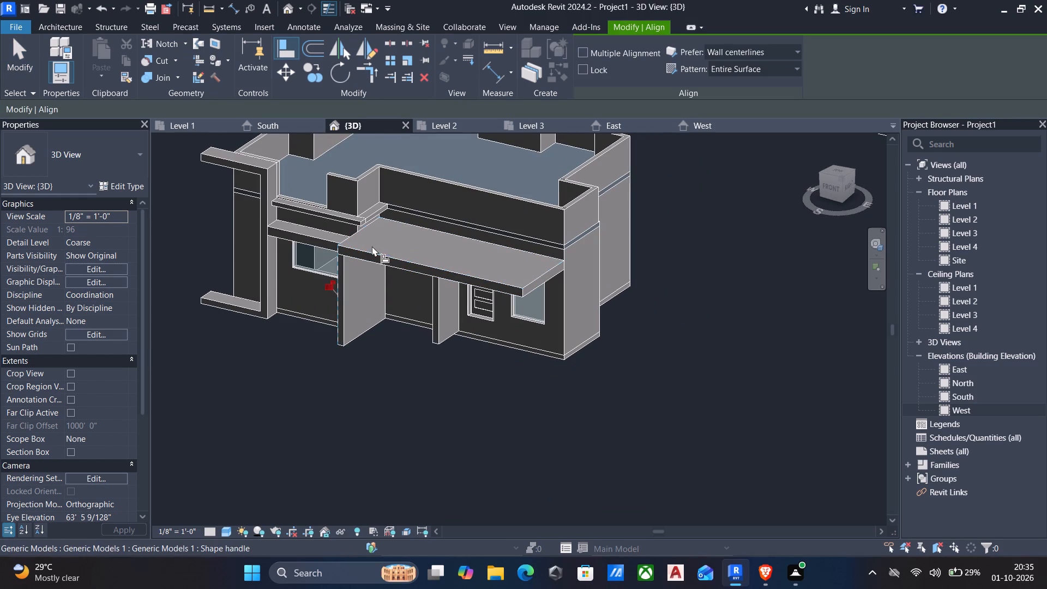
shift+middle_drag(378, 284, 531, 236)
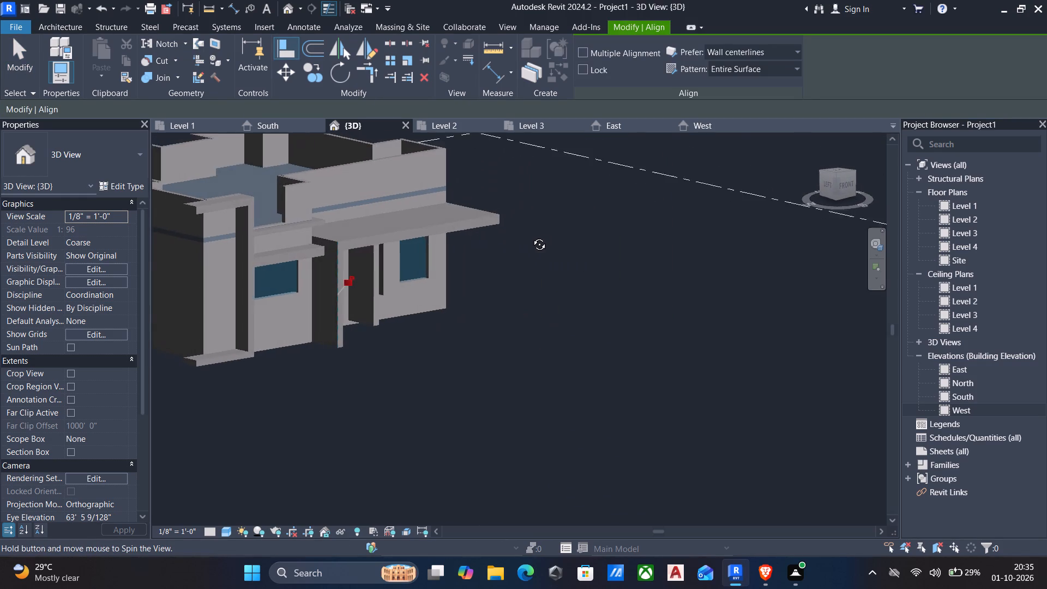
shift+middle_drag(531, 236, 396, 254)
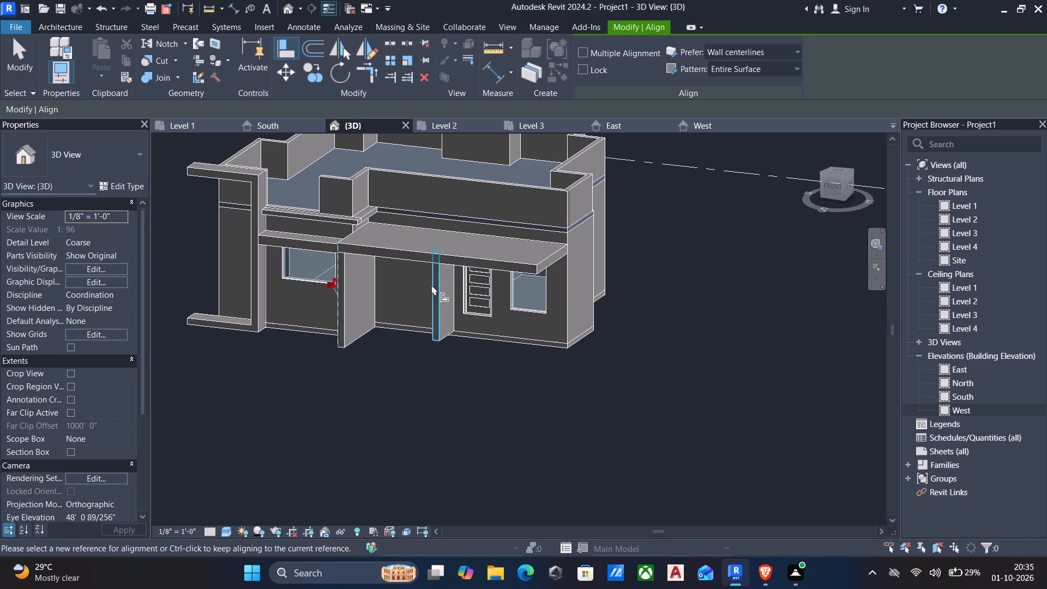
key(Escape)
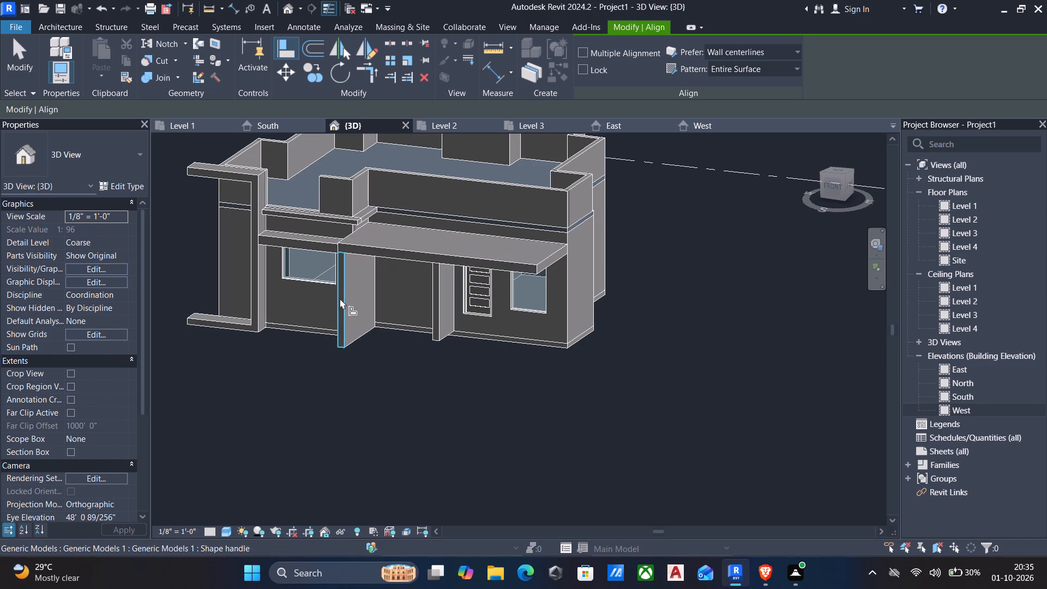
Align the end face of the projecting 9" wall beside the door with the front face of the vertical post.
click(340, 299)
click(435, 287)
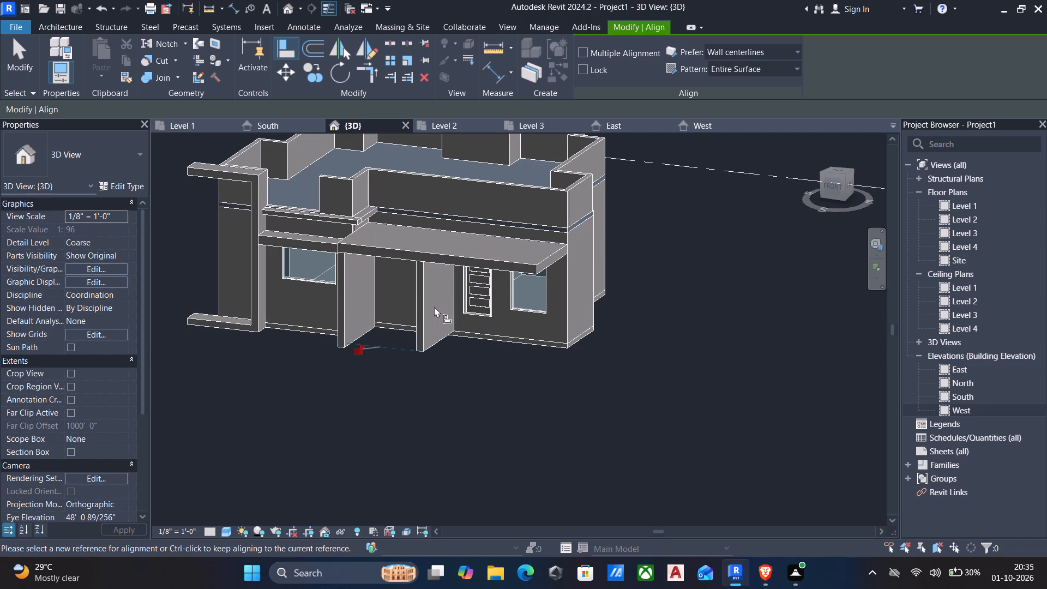
shift+middle_drag(422, 313, 453, 359)
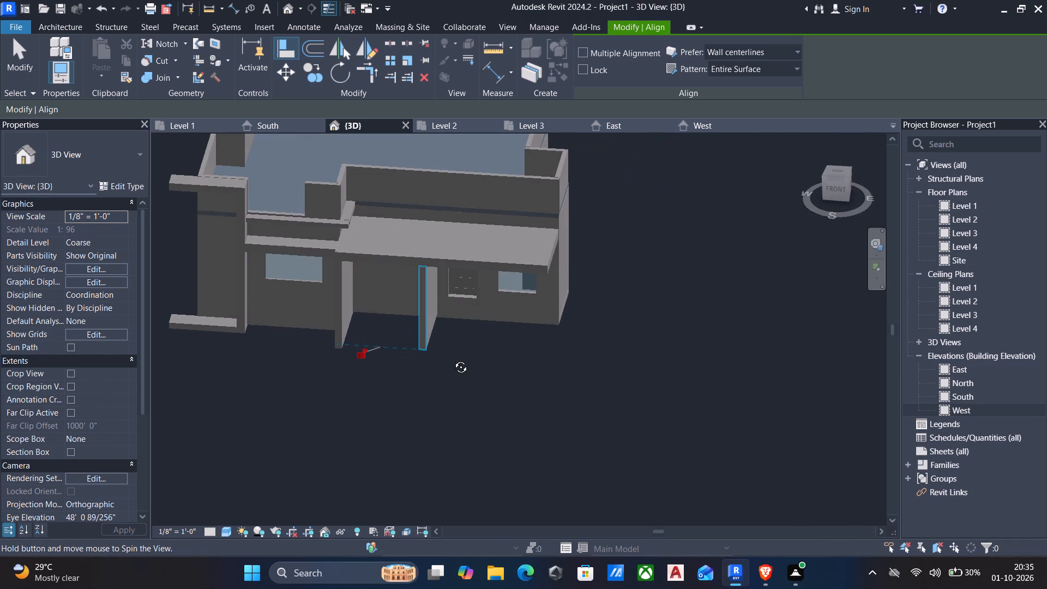
shift+middle_drag(453, 359, 453, 358)
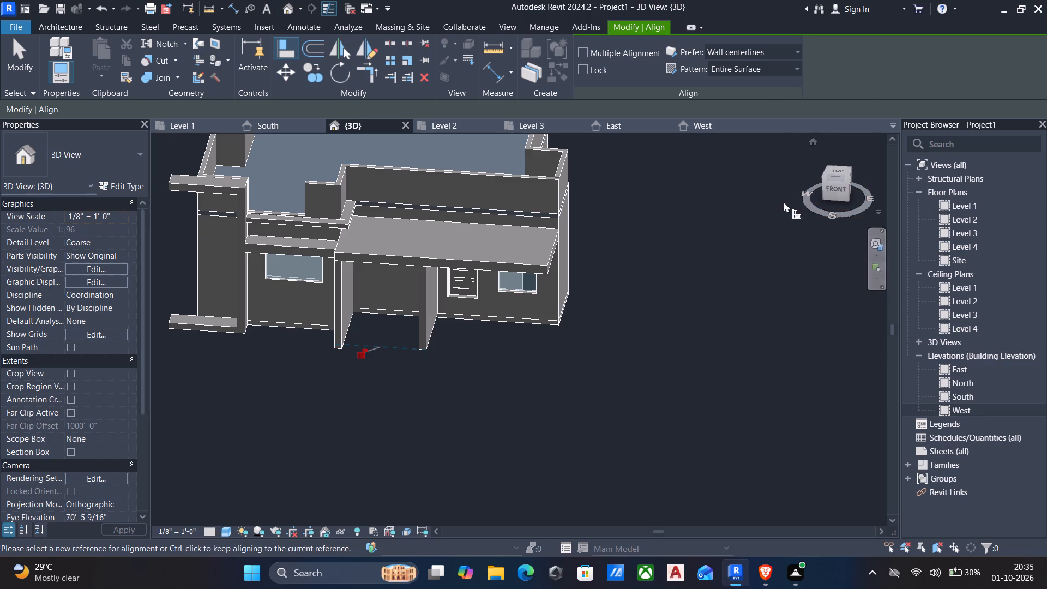
key(Escape)
Leave Align and examine the canopy, post and projecting wall from below and from the front of the house.
middle_drag(716, 253, 681, 124)
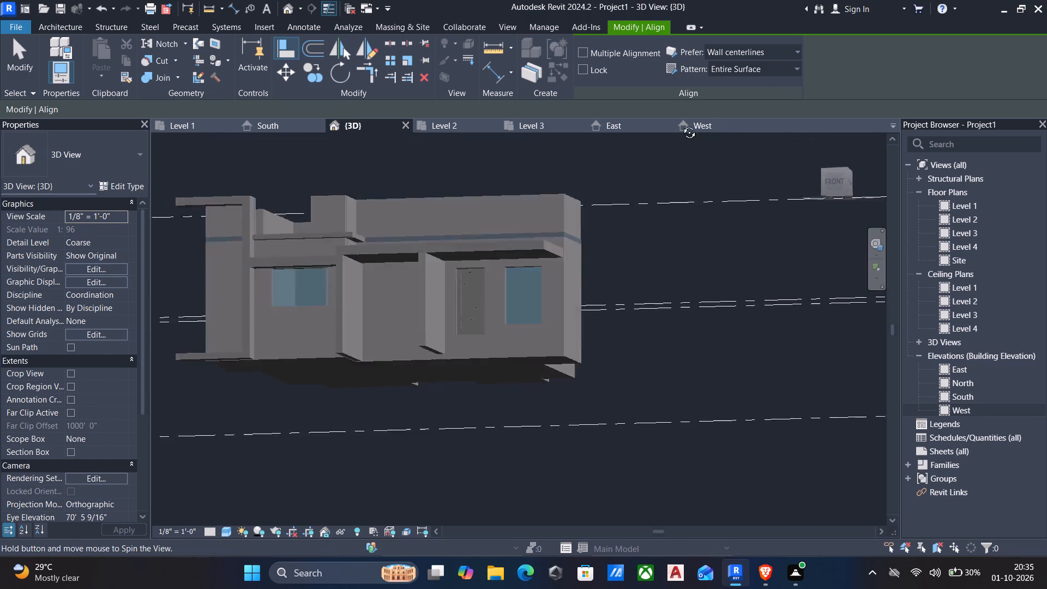
middle_drag(681, 124, 700, 207)
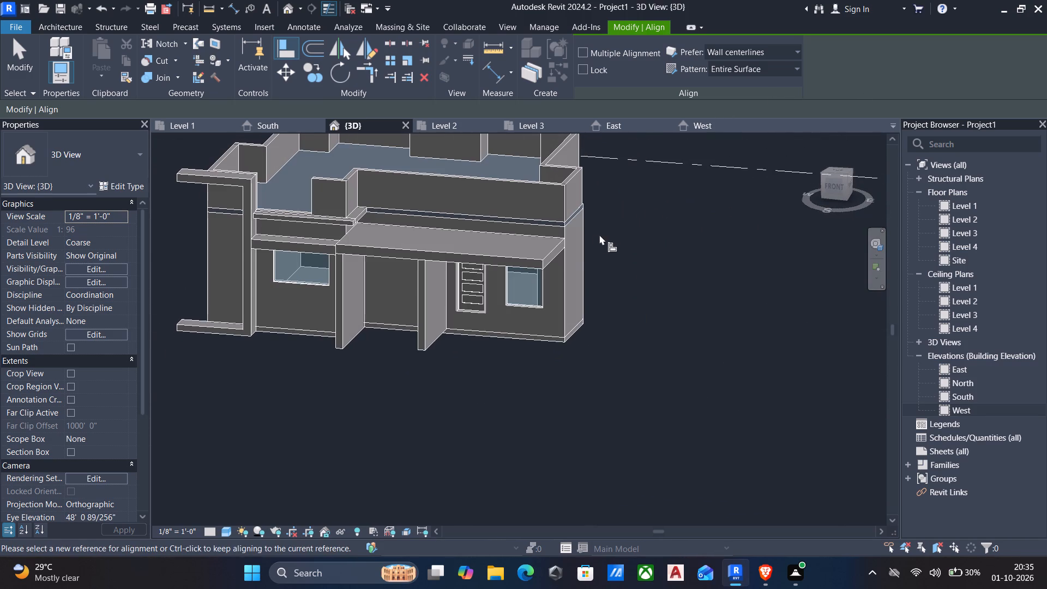
key(Escape)
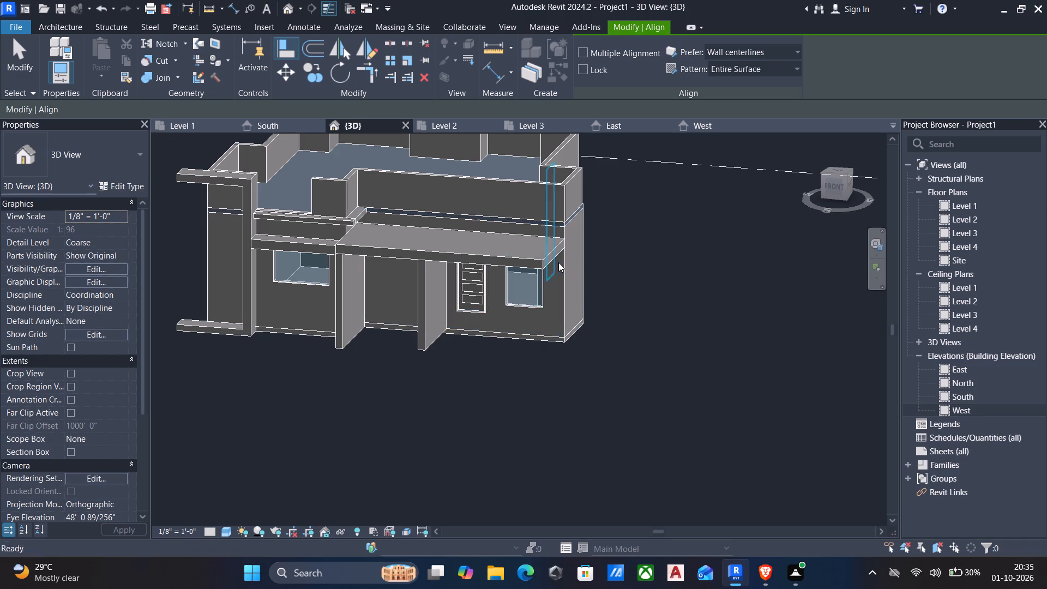
scroll(565, 268, down, 4)
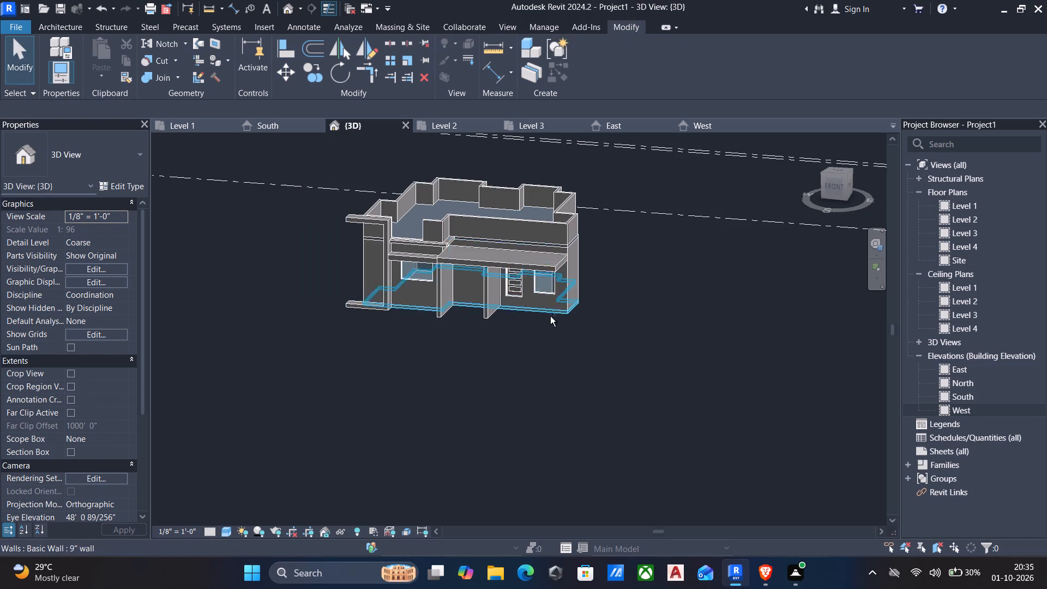
shift+middle_drag(550, 316, 574, 304)
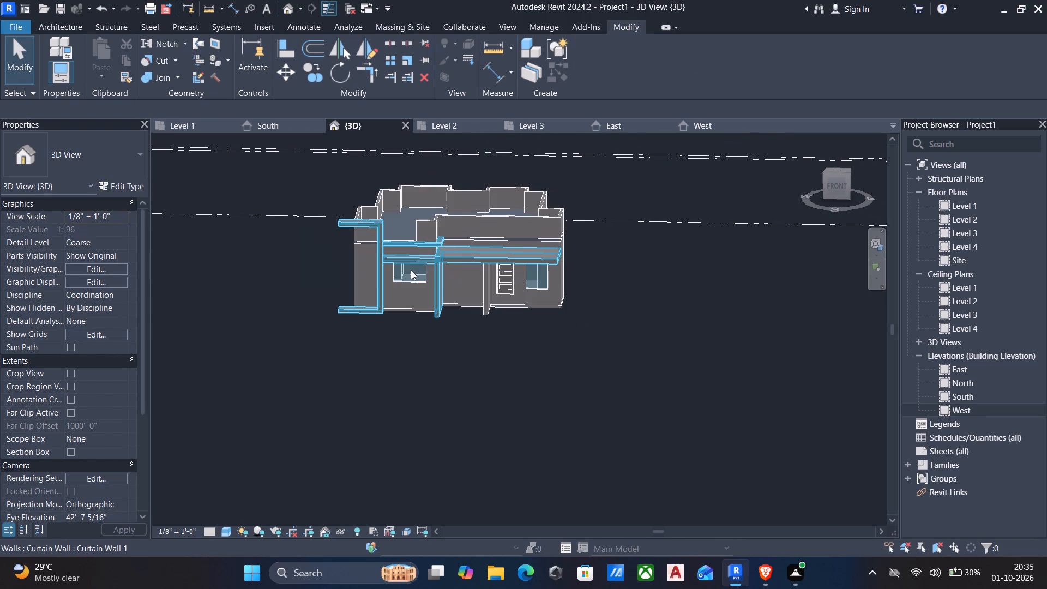
scroll(436, 314, up, 4)
middle_drag(436, 321, 426, 376)
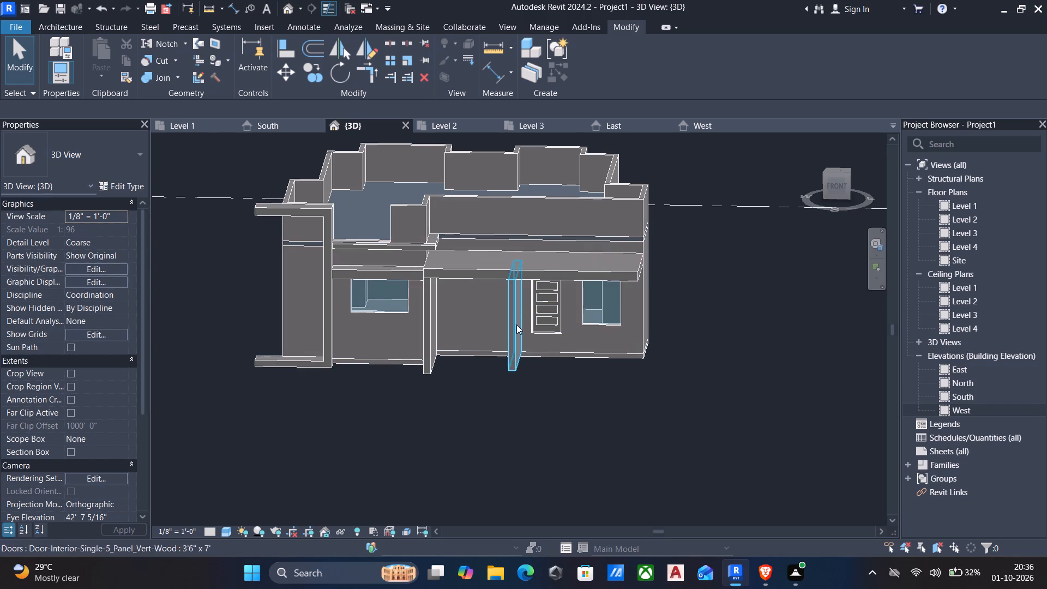
On the Level 1 plan, draw a 6" long Curtain Wall 1 segment along the 9" front wall's centreline, 1'-6" from the adjoining wall.
double_click(965, 203)
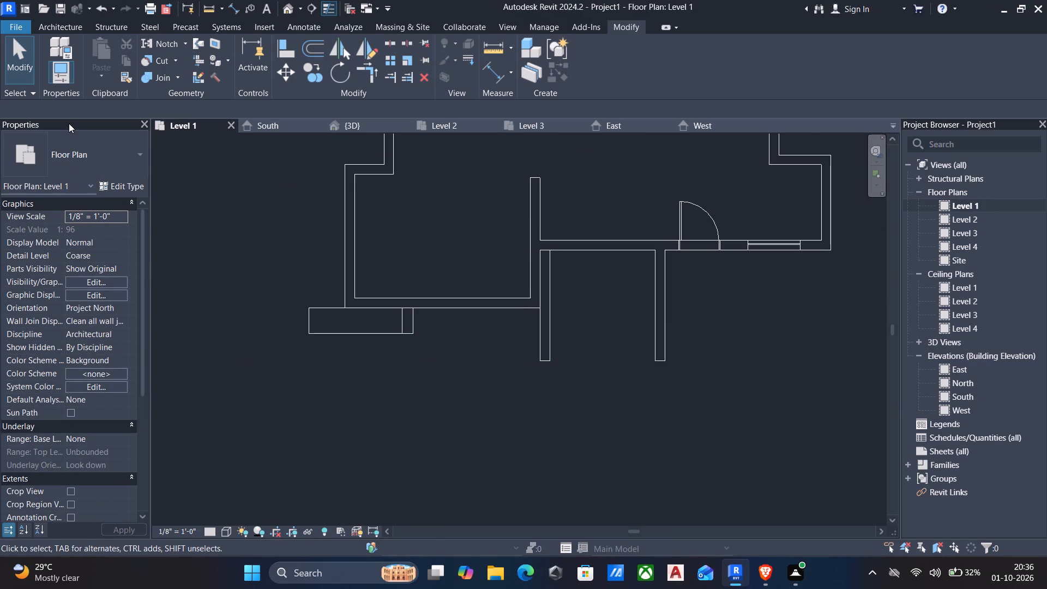
text(wa)
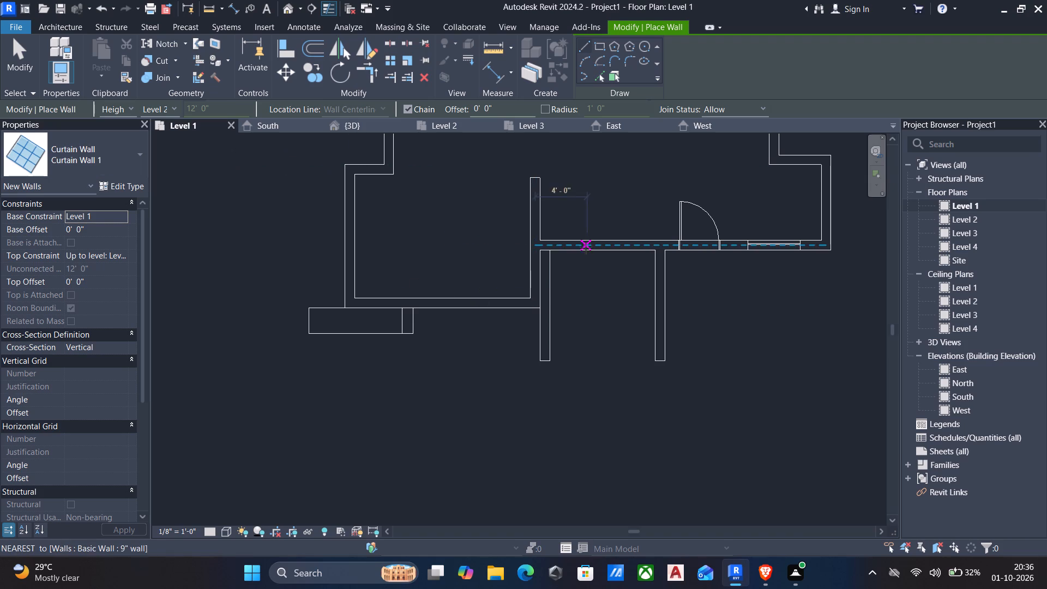
scroll(569, 251, up, 12)
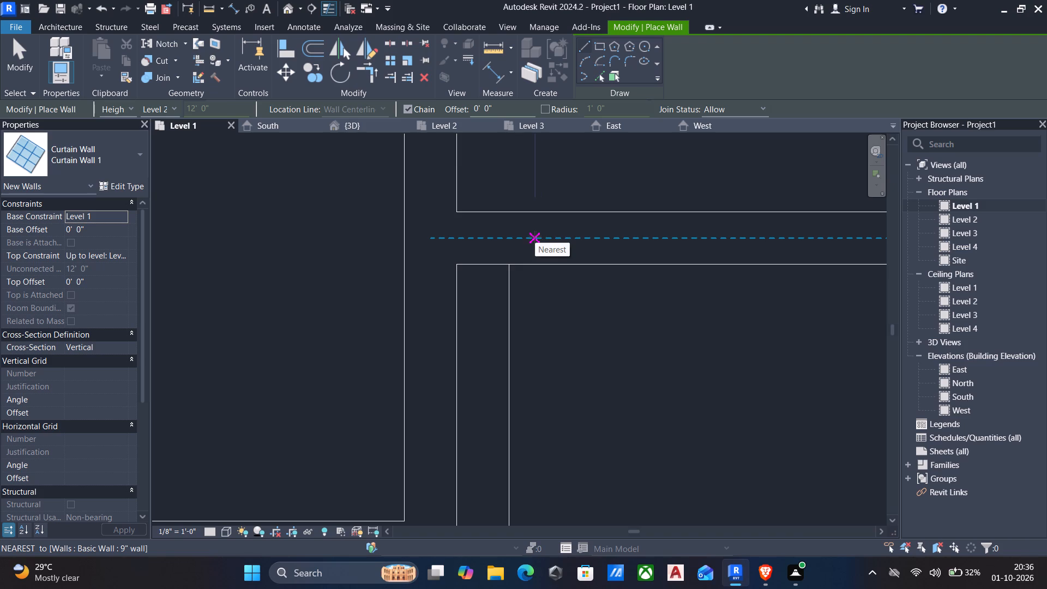
click(535, 237)
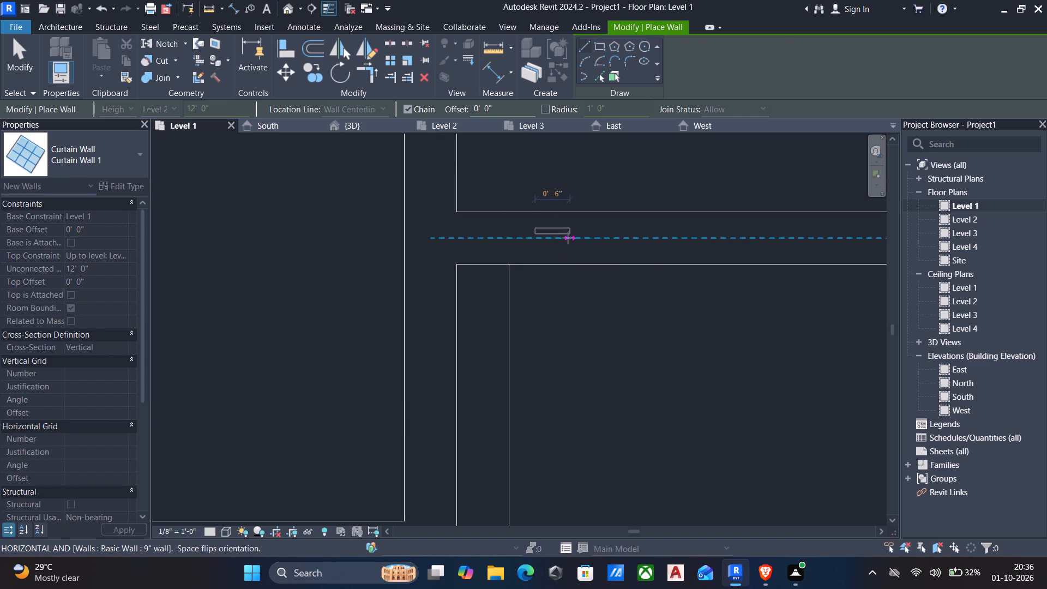
click(568, 238)
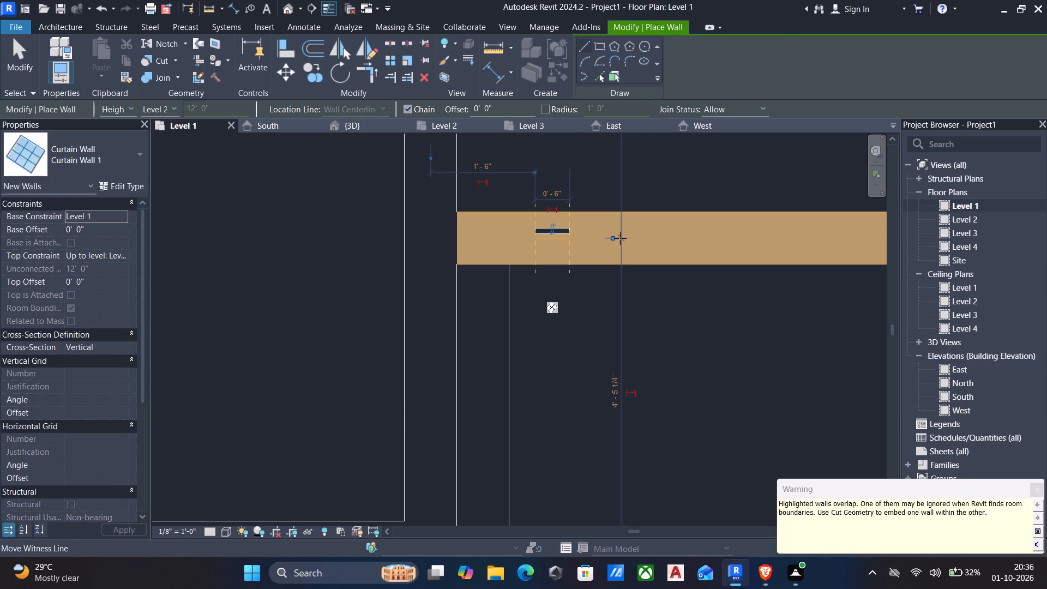
key(Escape)
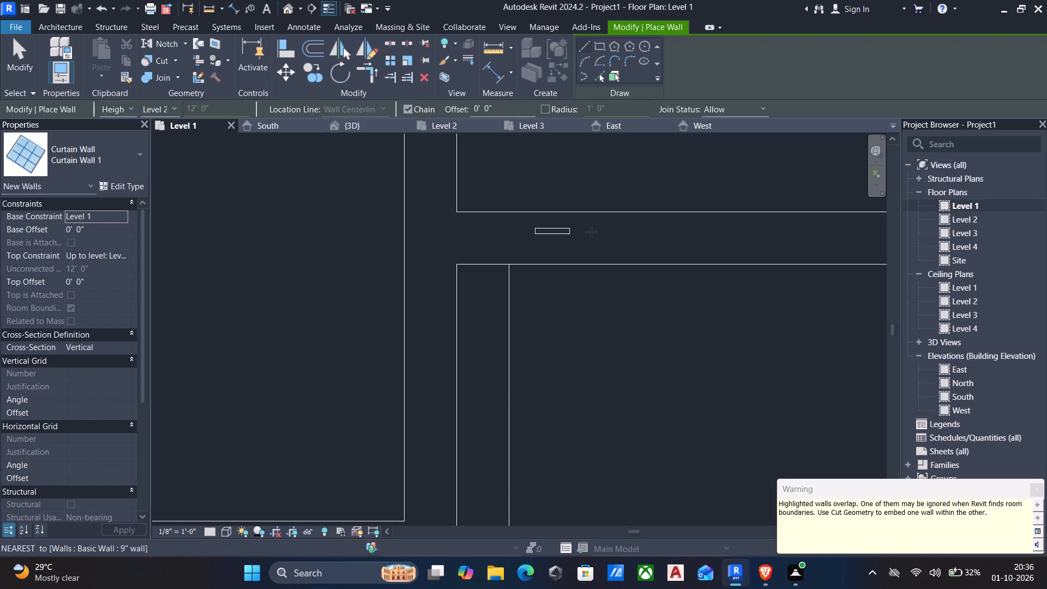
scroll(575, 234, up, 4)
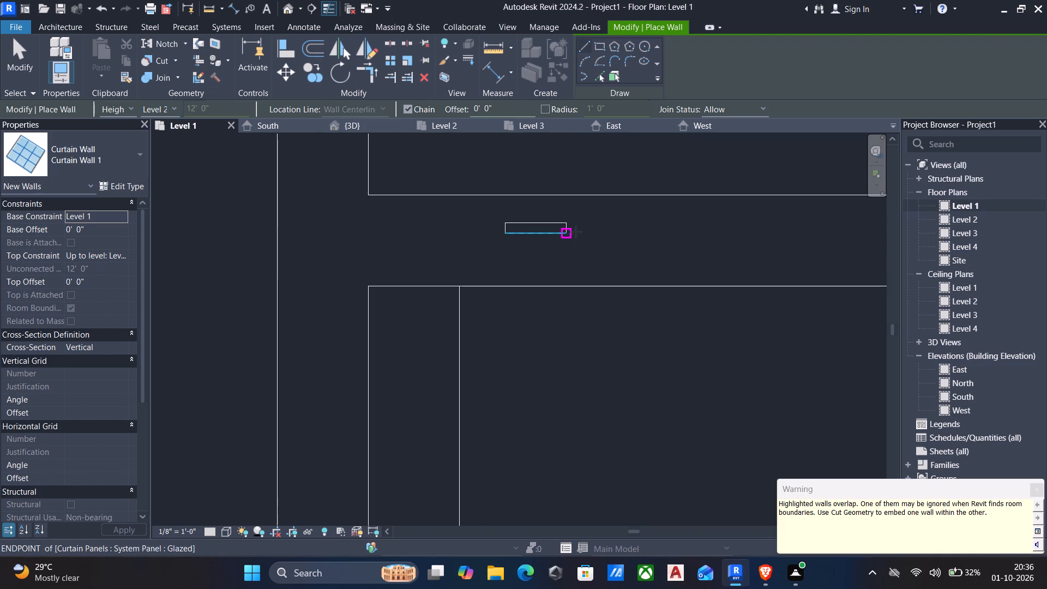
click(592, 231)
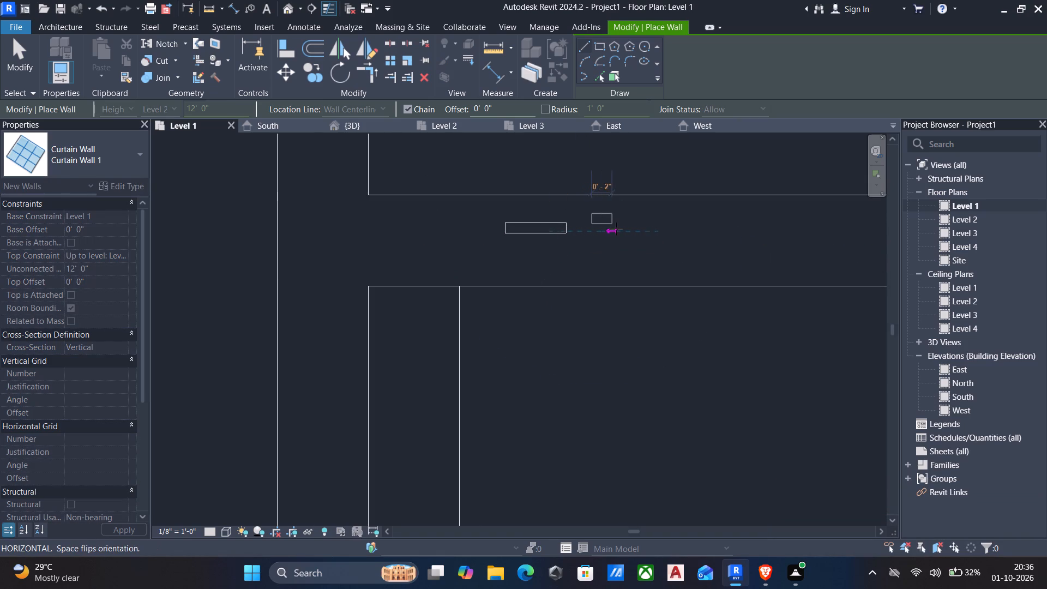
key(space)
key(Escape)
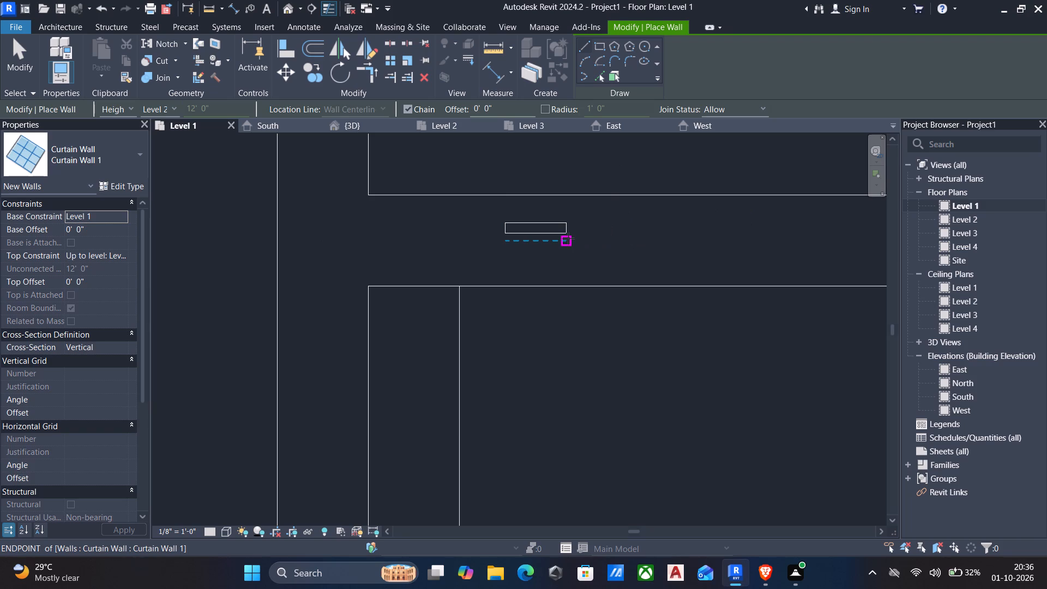
Draw a second 6" long Curtain Wall 1 segment along the front wall's centreline, a short gap beyond the first segment.
key(Escape)
click(564, 232)
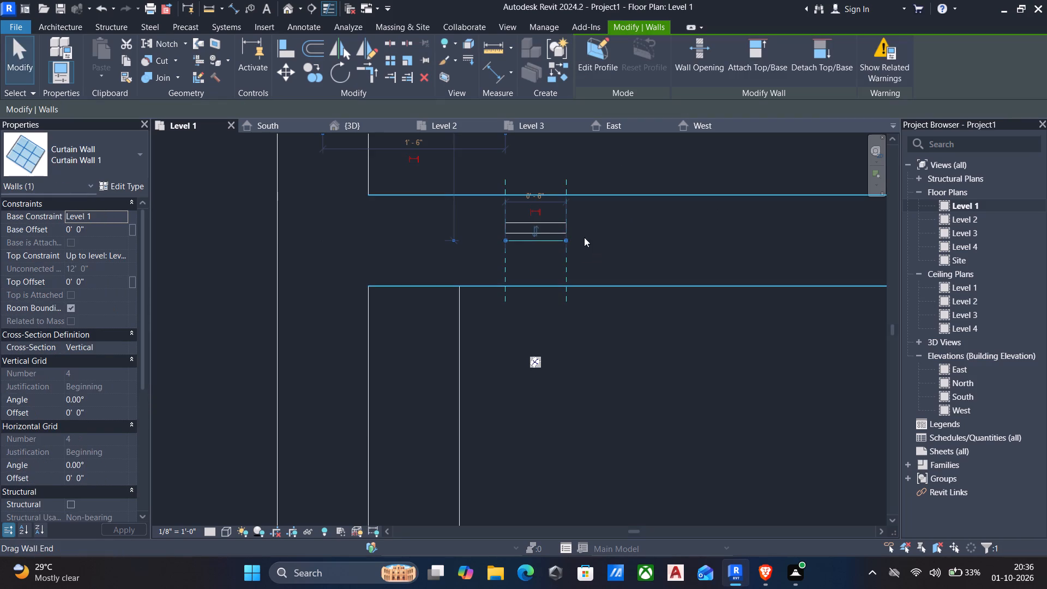
text(cs)
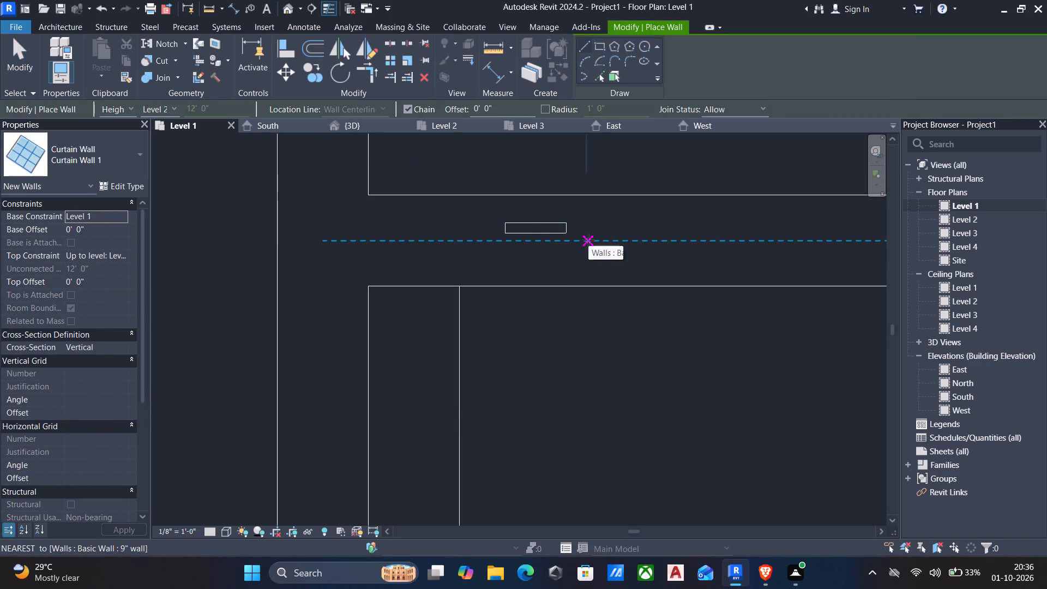
click(588, 240)
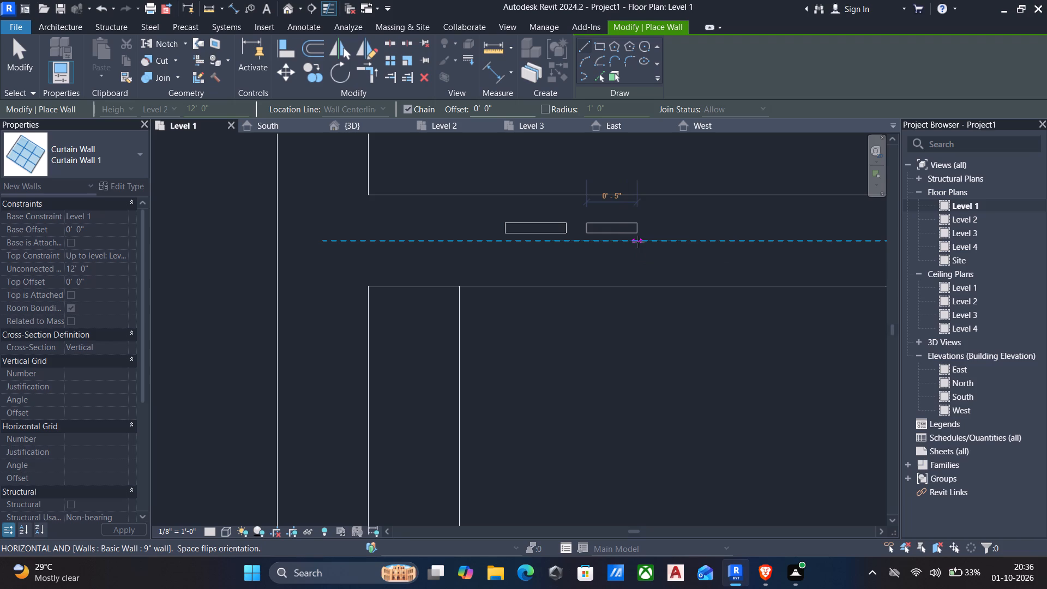
scroll(641, 242, up, 3)
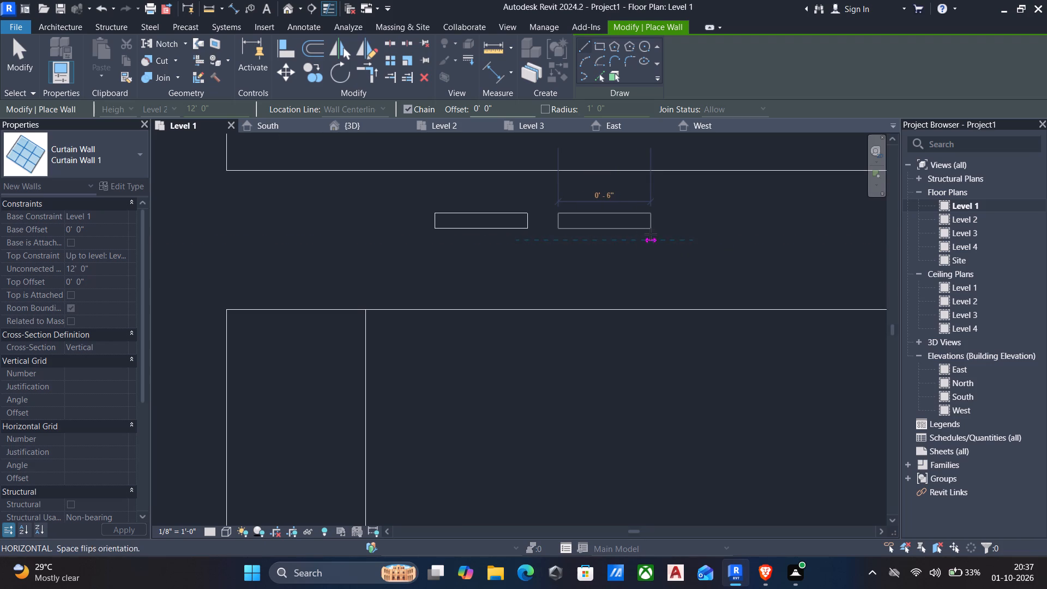
click(651, 234)
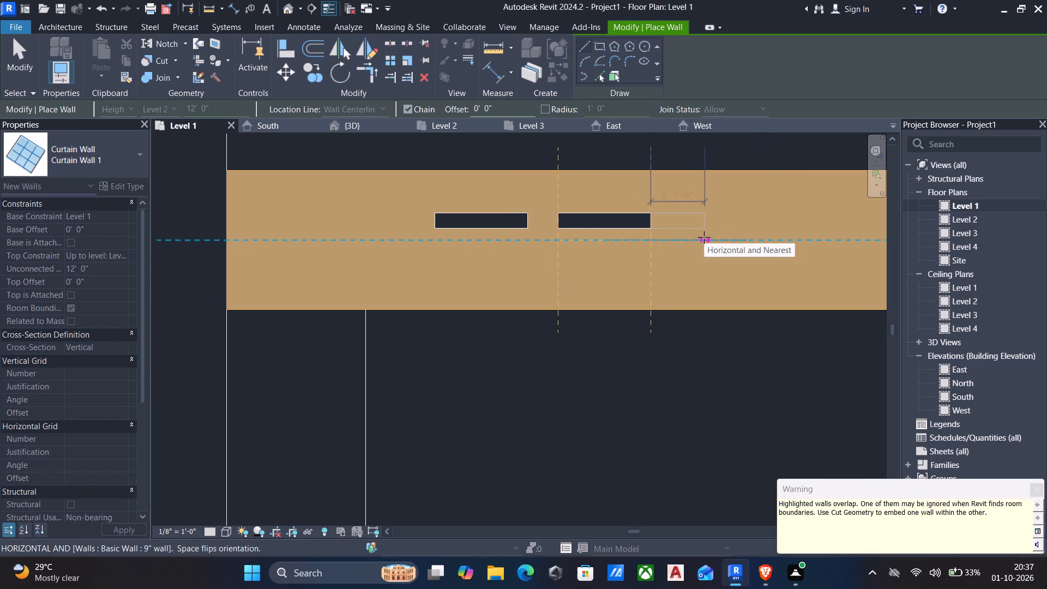
key(Escape)
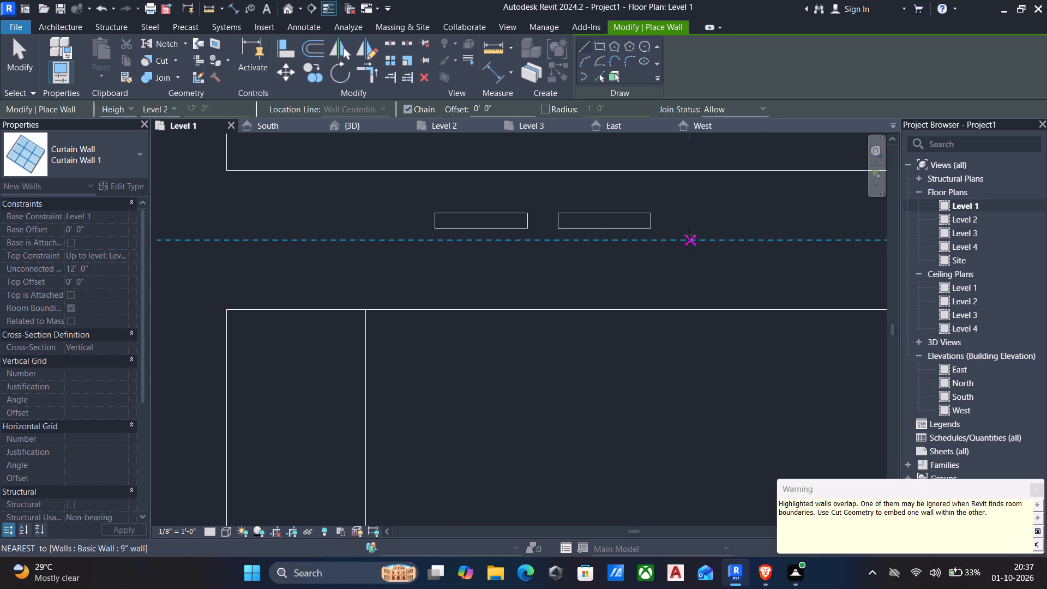
Draw a third 6" Curtain Wall 1 segment on the same centreline, starting about 2'-10" from the adjoining wall.
drag(682, 236, 687, 237)
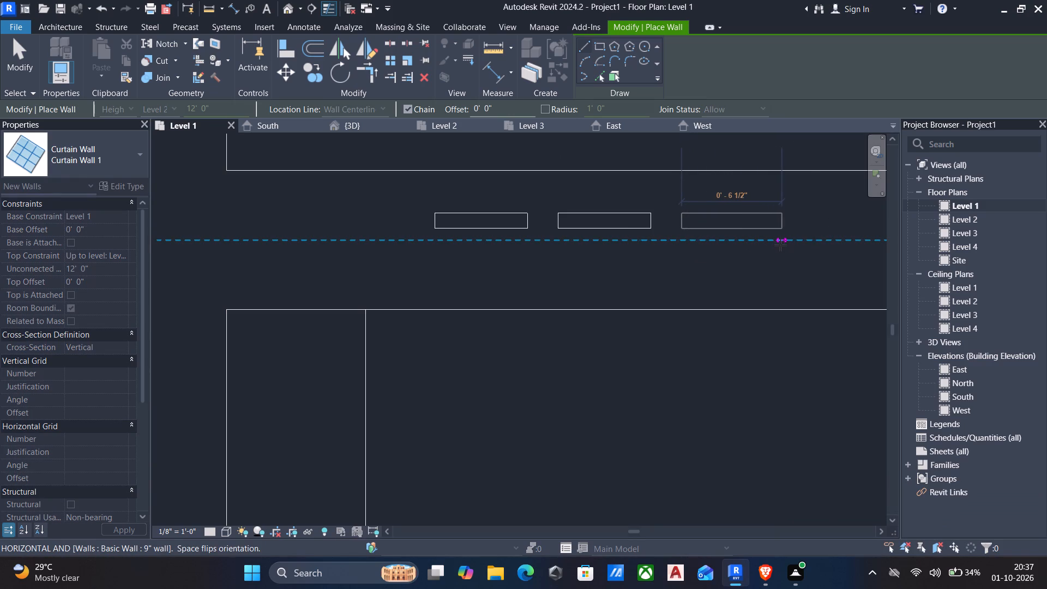
key(6)
key(shift+quotedbl)
key(Return)
Draw a fourth 6" Curtain Wall 1 segment on the centreline, starting about 3'-8" from the adjoining wall.
scroll(777, 242, down, 4)
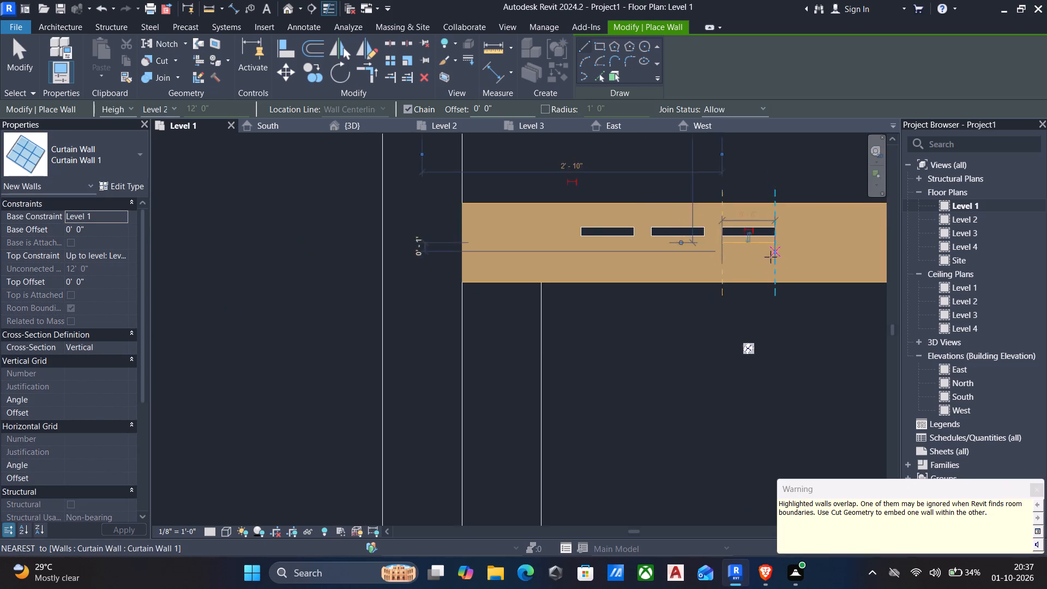
middle_drag(770, 261, 497, 305)
scroll(532, 276, down, 4)
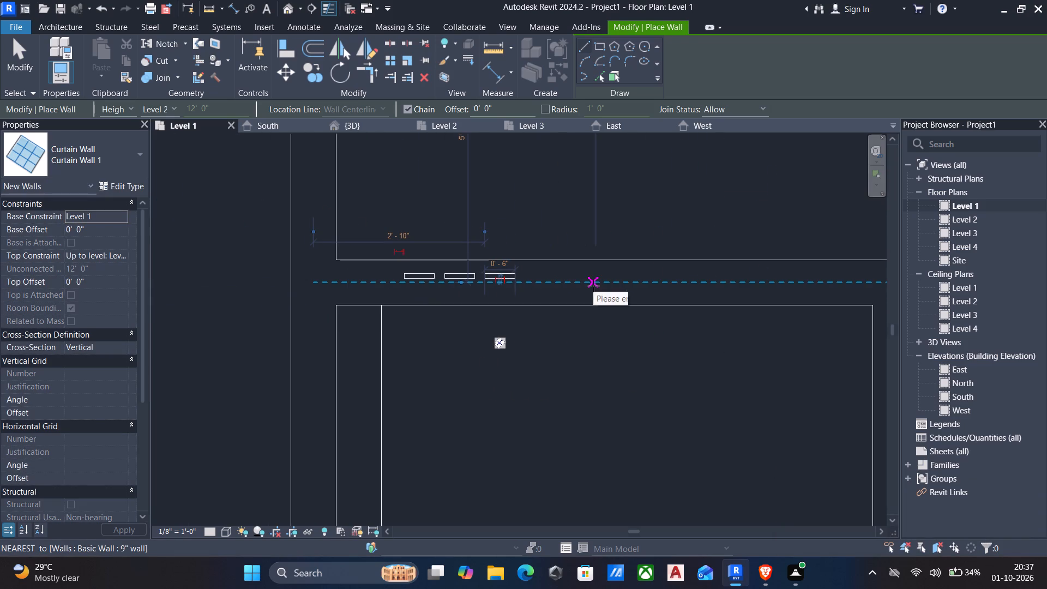
scroll(595, 285, down, 5)
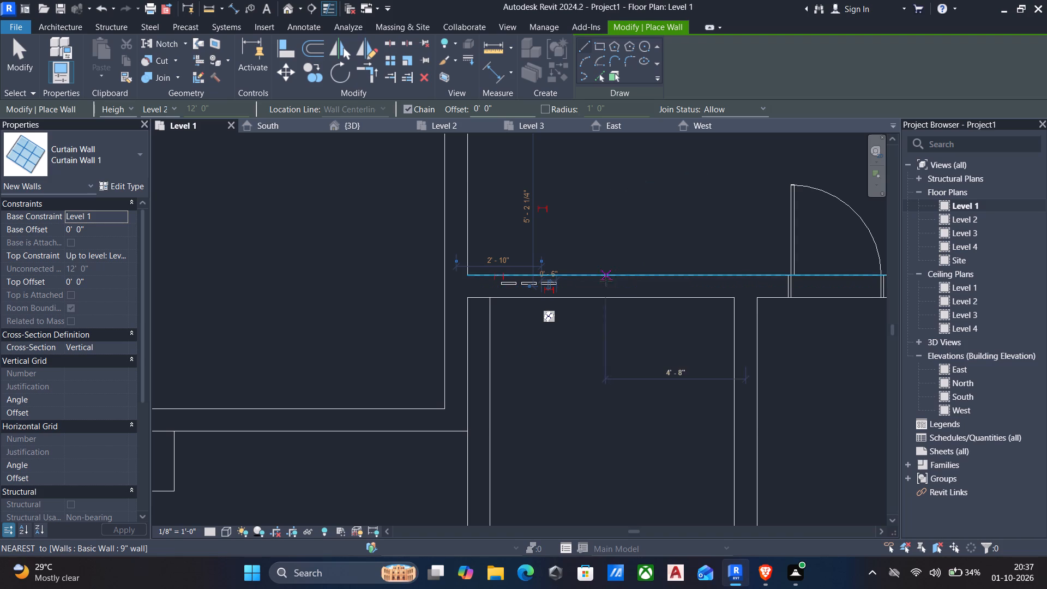
scroll(585, 290, up, 5)
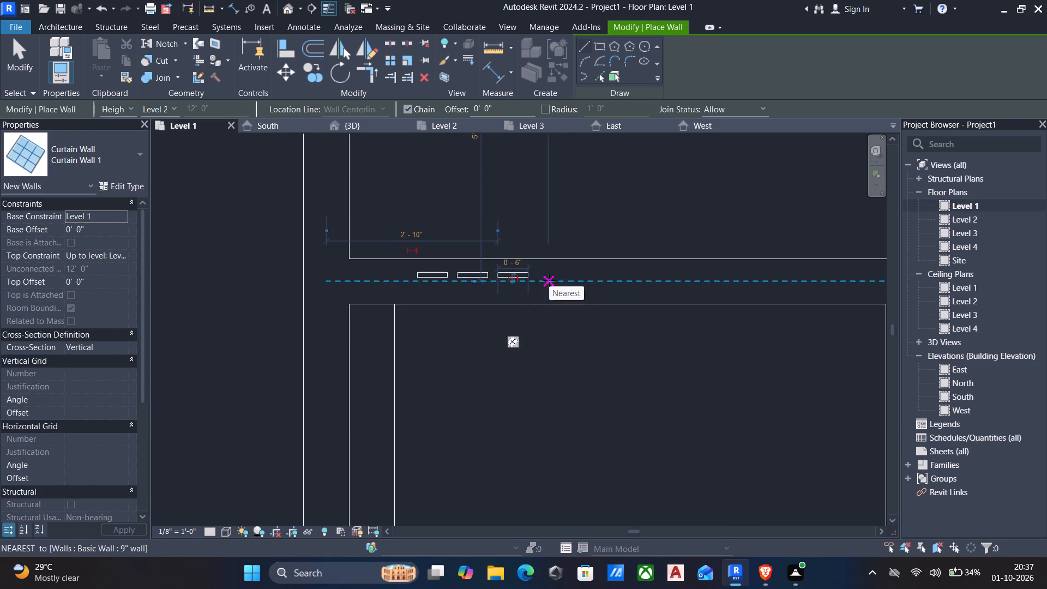
click(546, 280)
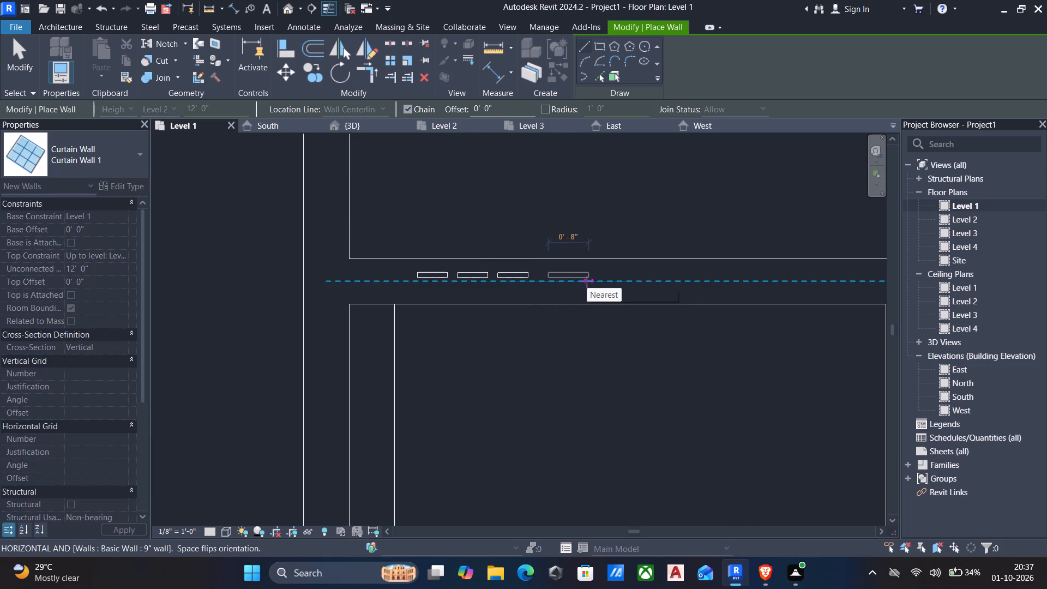
text(6")
key(Return)
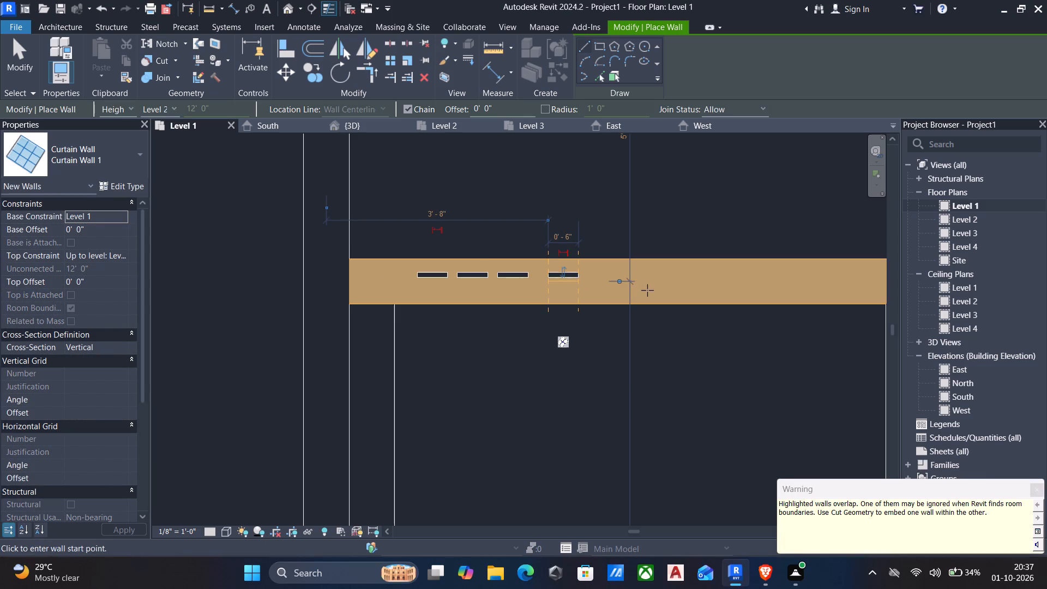
key(Escape)
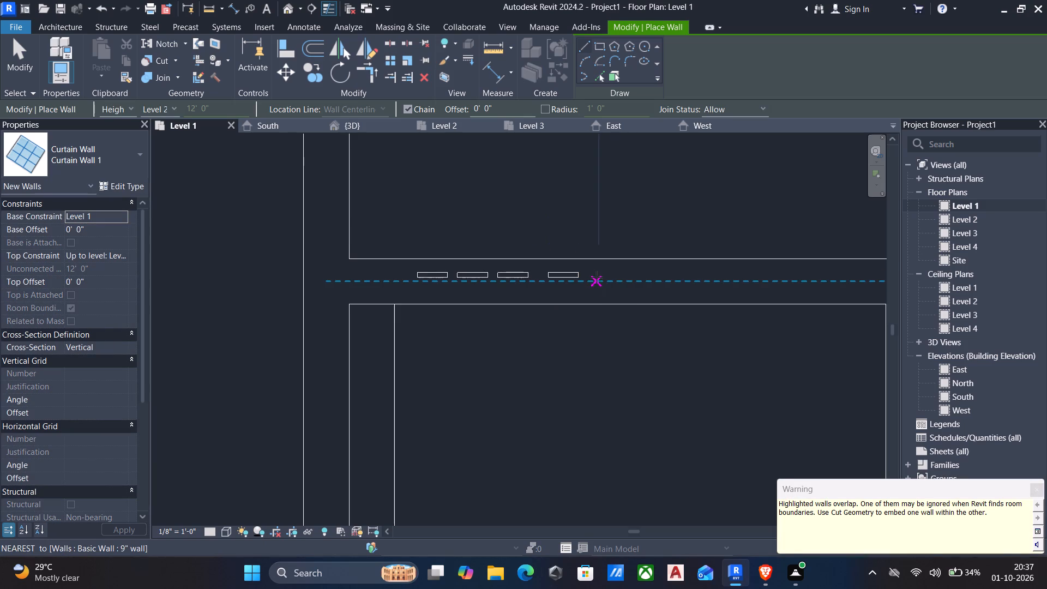
Draw a fifth 6" Curtain Wall 1 segment on the centreline, starting about 4'-6" from the adjoining wall, and finish placing walls.
click(597, 284)
key(6)
key(shift+quotedbl)
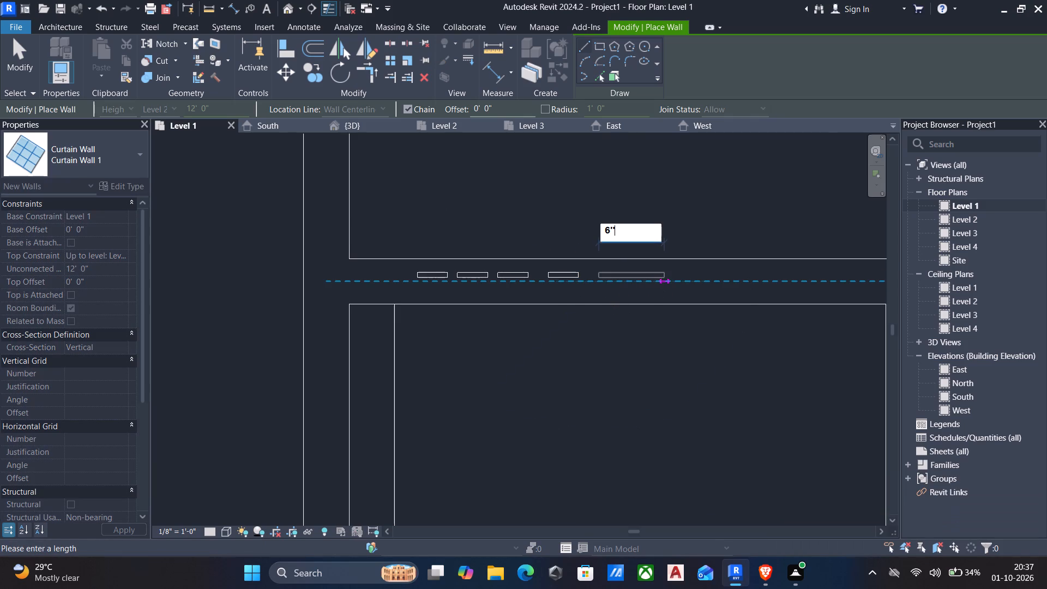
key(Return)
scroll(668, 296, down, 5)
middle_drag(675, 319, 495, 303)
scroll(494, 299, up, 1)
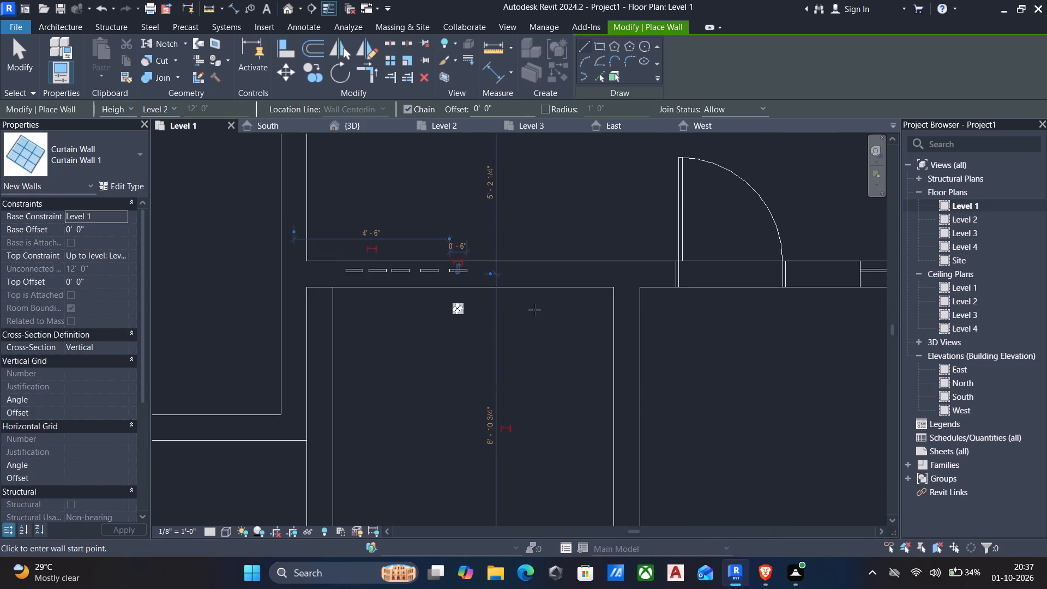
key(Escape)
key(Escape)
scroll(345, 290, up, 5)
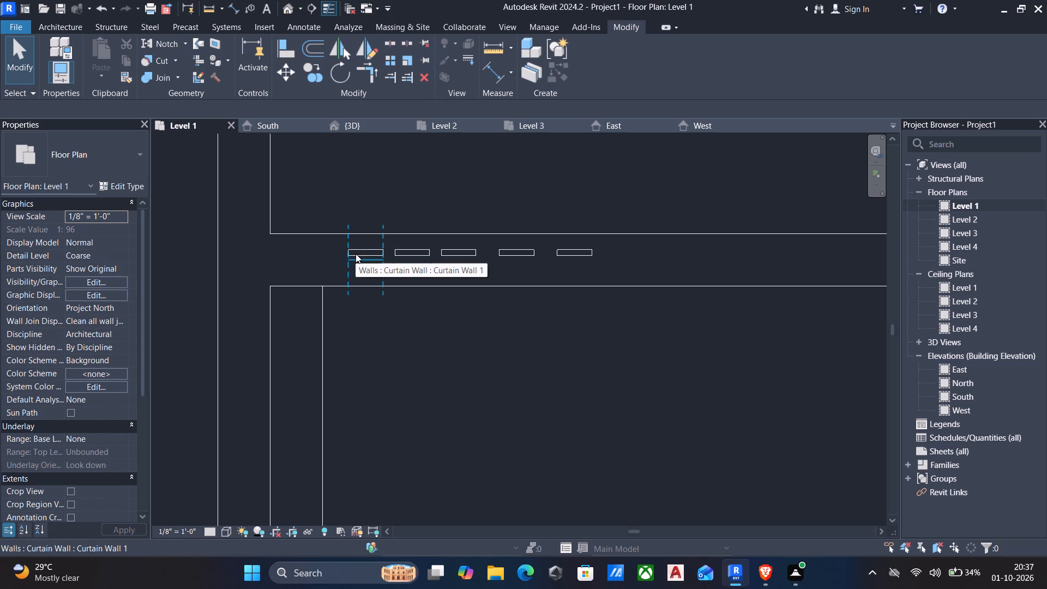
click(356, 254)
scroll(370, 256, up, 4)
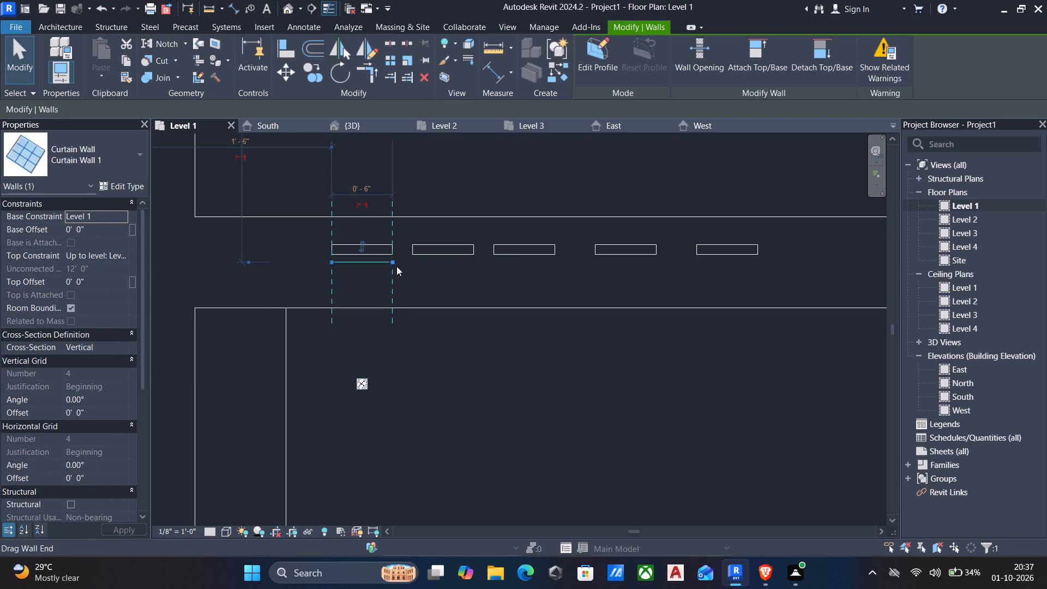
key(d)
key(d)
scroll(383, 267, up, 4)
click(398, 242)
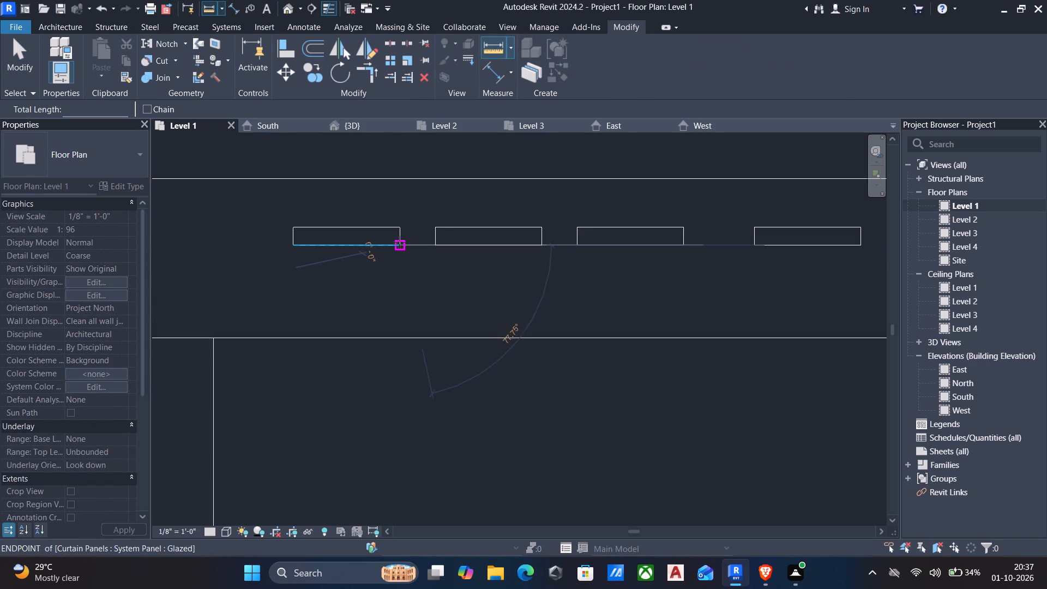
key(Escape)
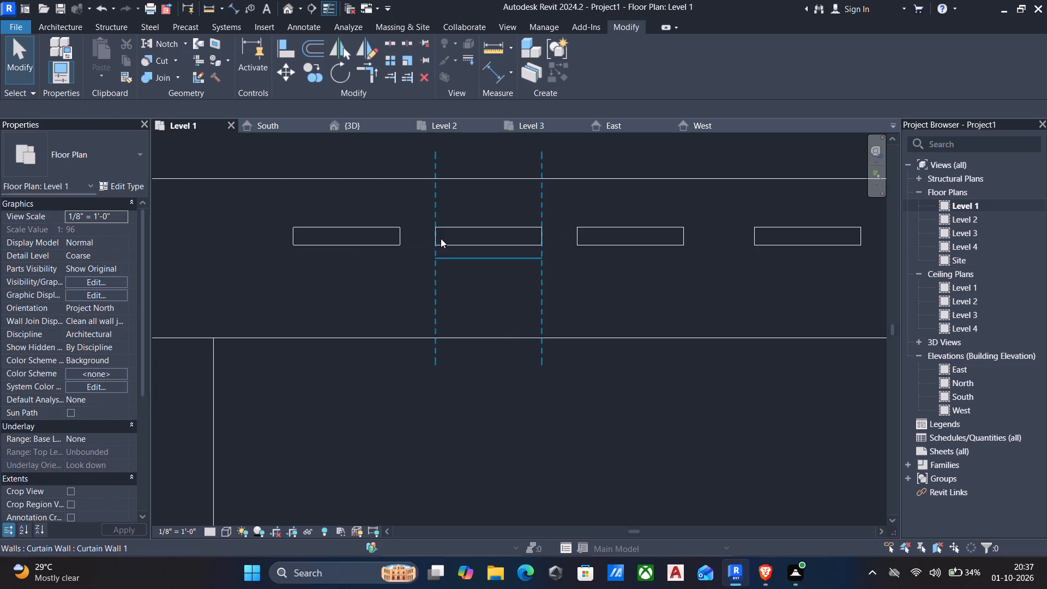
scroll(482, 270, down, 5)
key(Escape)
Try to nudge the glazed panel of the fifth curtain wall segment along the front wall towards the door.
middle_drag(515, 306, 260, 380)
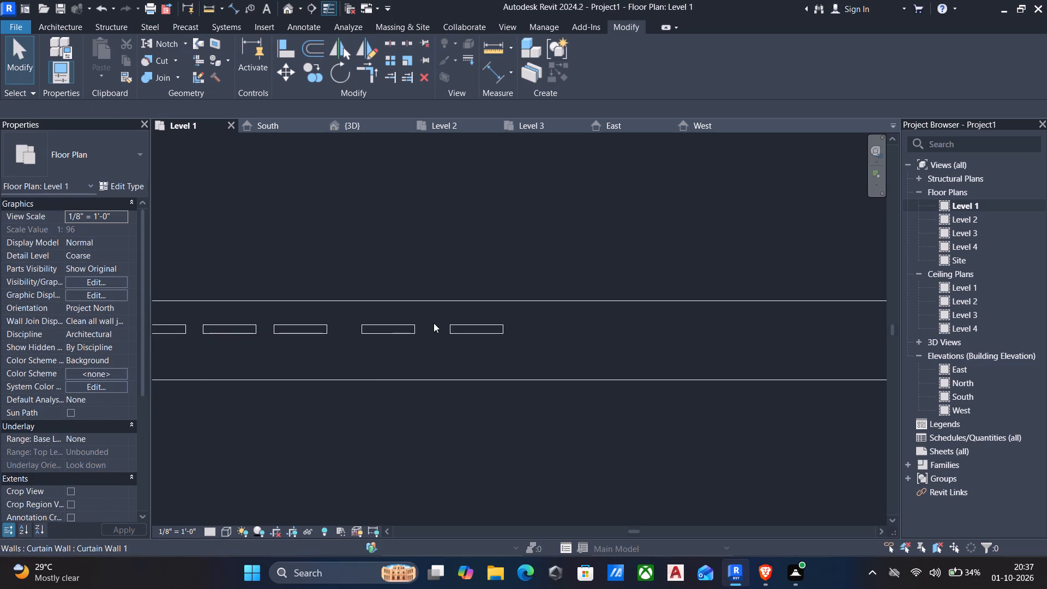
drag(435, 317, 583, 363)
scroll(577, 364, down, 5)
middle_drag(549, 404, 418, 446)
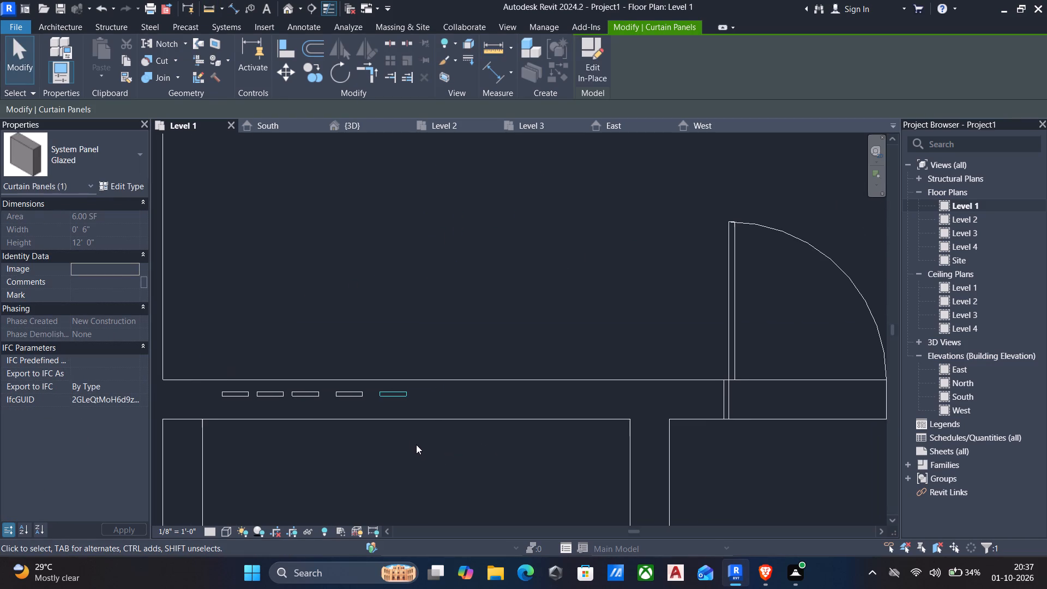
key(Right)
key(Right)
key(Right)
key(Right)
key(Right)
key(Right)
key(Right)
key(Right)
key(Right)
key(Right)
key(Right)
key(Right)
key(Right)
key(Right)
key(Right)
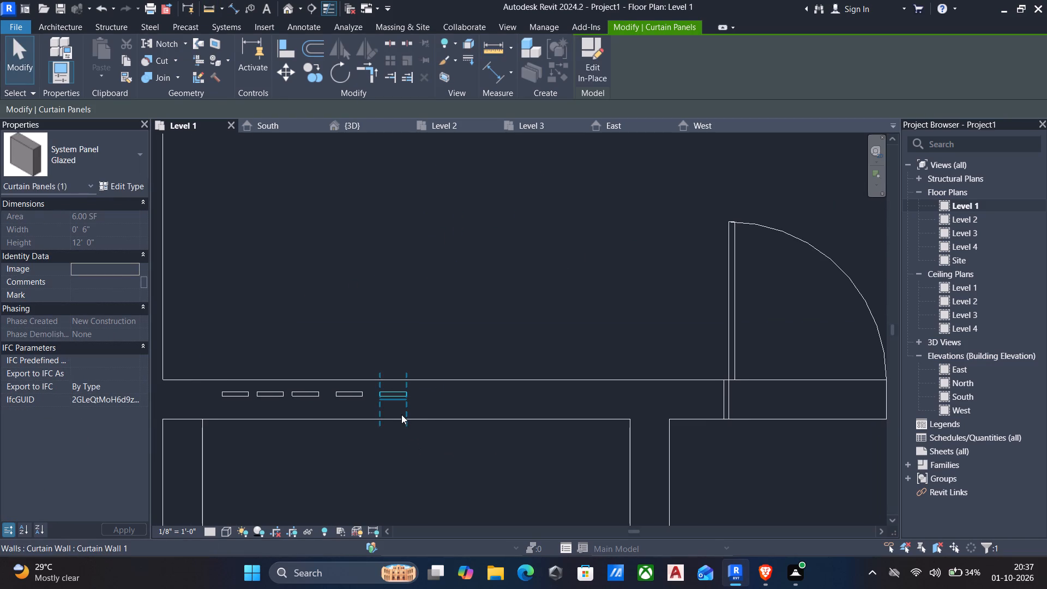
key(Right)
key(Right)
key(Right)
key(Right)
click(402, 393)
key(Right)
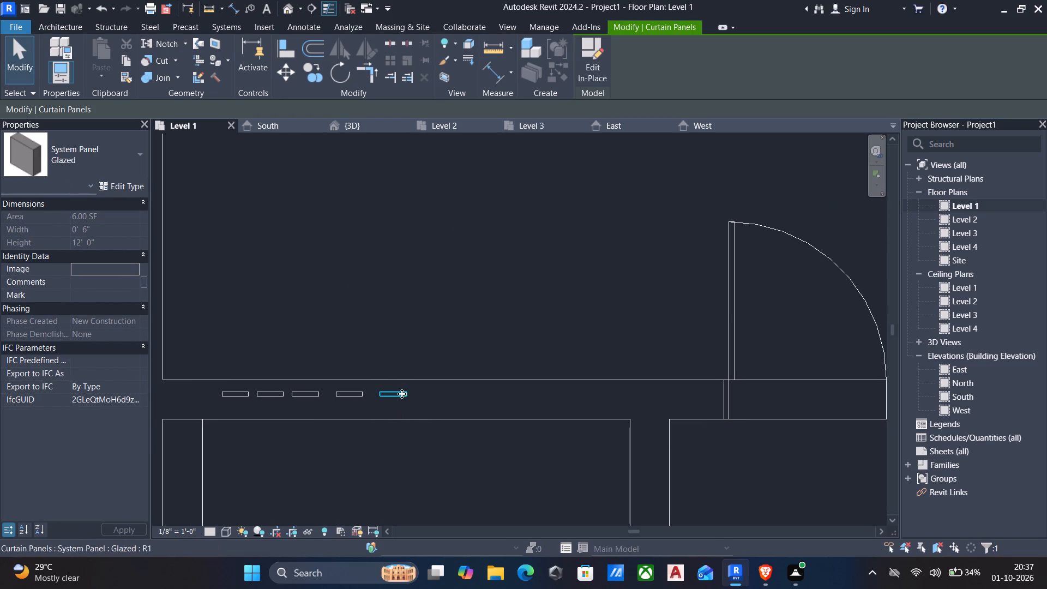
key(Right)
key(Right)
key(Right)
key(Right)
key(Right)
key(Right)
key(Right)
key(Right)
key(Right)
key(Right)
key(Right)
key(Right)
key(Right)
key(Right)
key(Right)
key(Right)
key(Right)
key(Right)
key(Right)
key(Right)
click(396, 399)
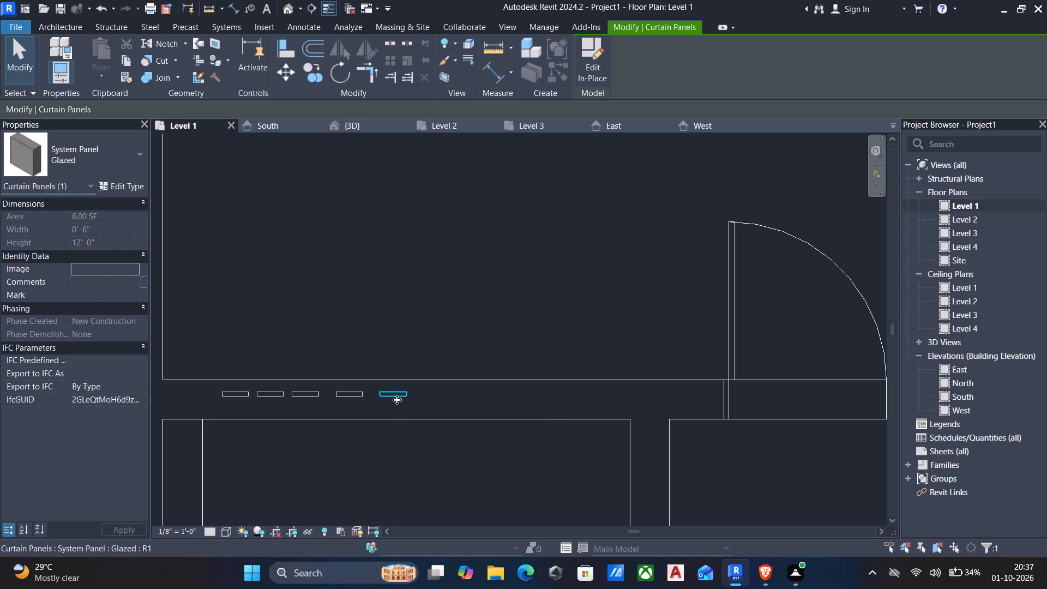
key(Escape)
Nudge the fifth curtain wall segment along the front wall towards the door until it sits about 8'-0 3/4" from the adjoining wall.
click(388, 398)
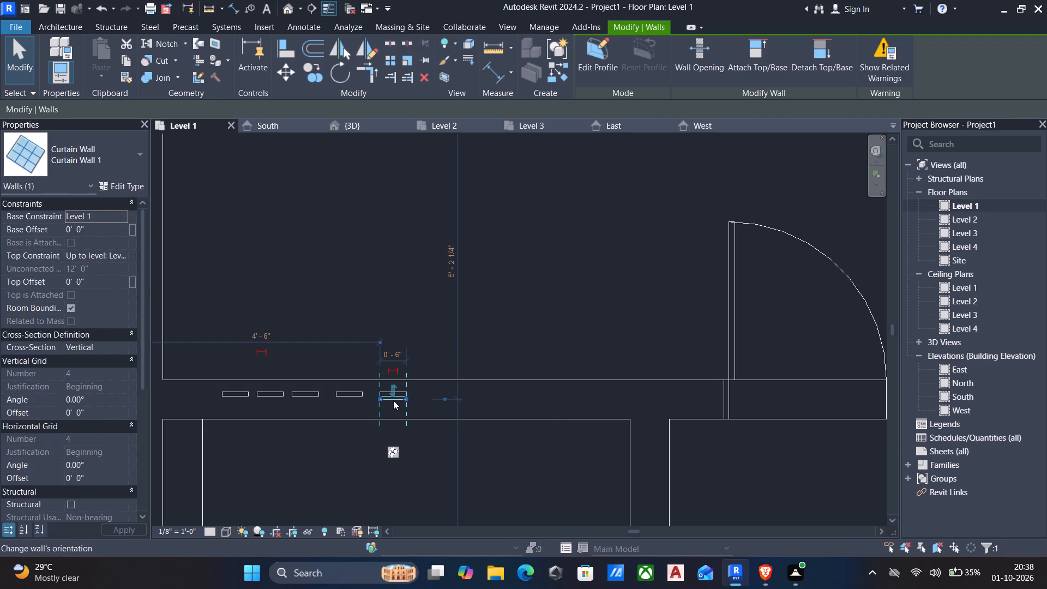
key(Right)
key(Right)
key(Right)
key(Right)
key(Right)
key(Right)
key(Right)
key(Right)
key(Right)
key(Right)
key(Right)
key(Right)
key(Right)
key(Right)
key(Right)
key(Right)
key(Right)
key(Right)
key(Right)
key(Right)
key(Right)
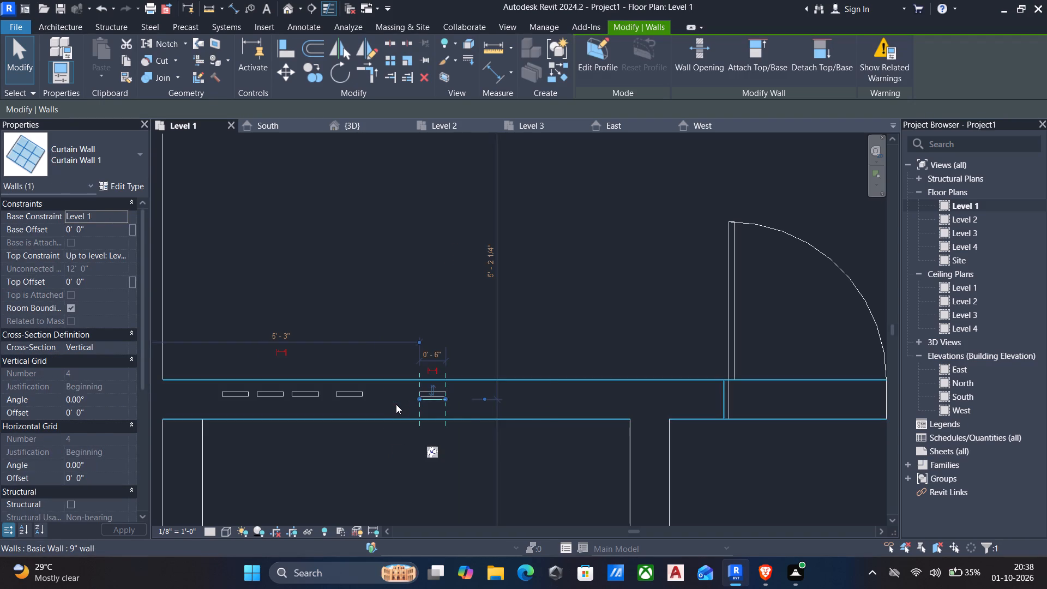
key(Right)
key(Right)
key(Right)
key(Right)
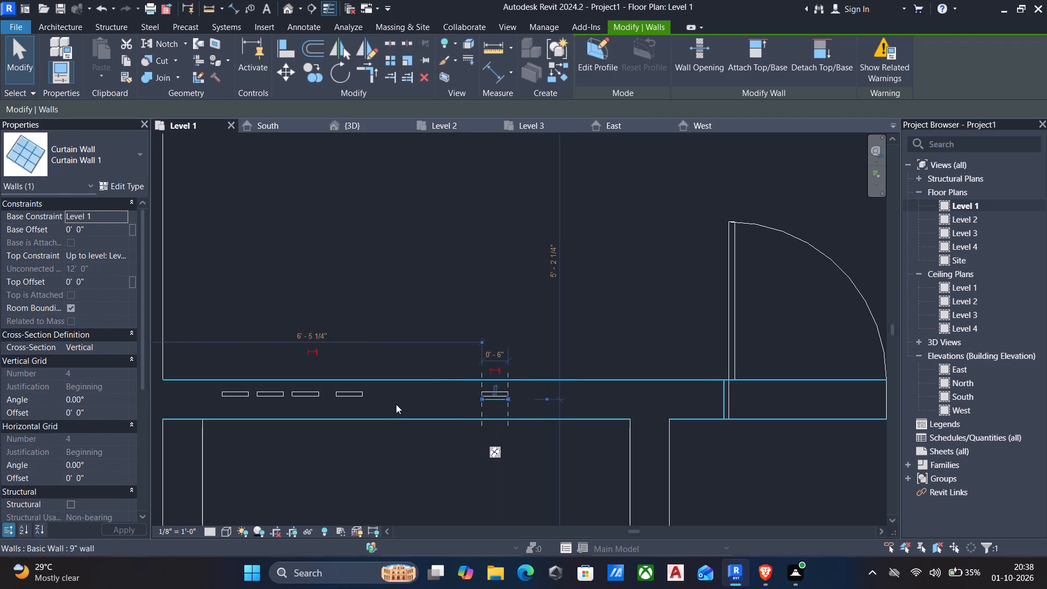
key(Right)
key(Right)
key(Right)
key(Right)
key(Right)
key(Right)
key(Right)
key(Right)
key(Right)
key(Right)
key(Right)
key(Right)
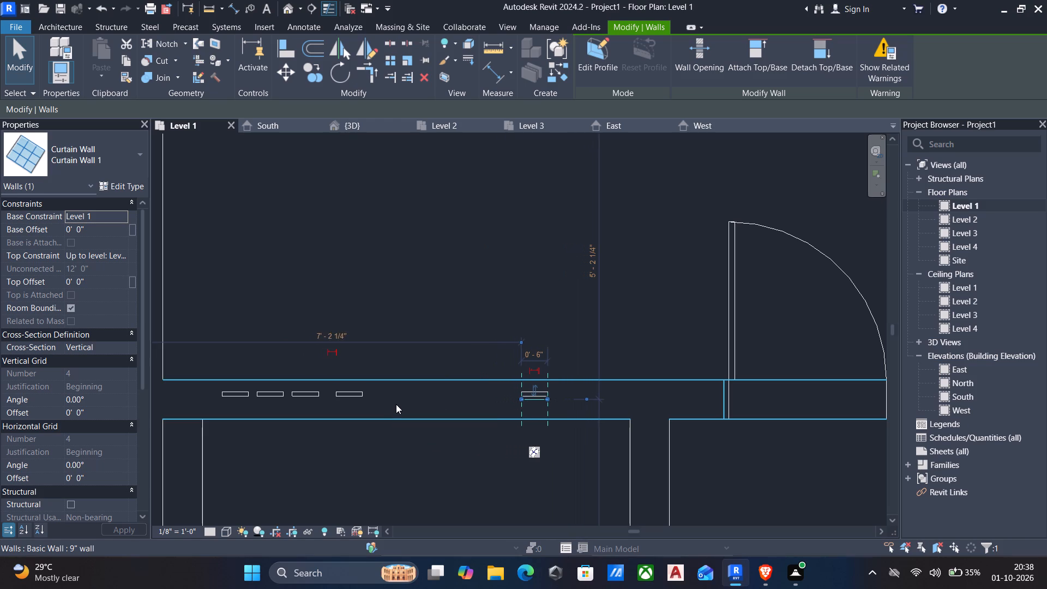
key(Right)
key(Right)
key(Right)
key(Right)
key(Right)
key(Right)
key(Right)
key(Right)
key(Right)
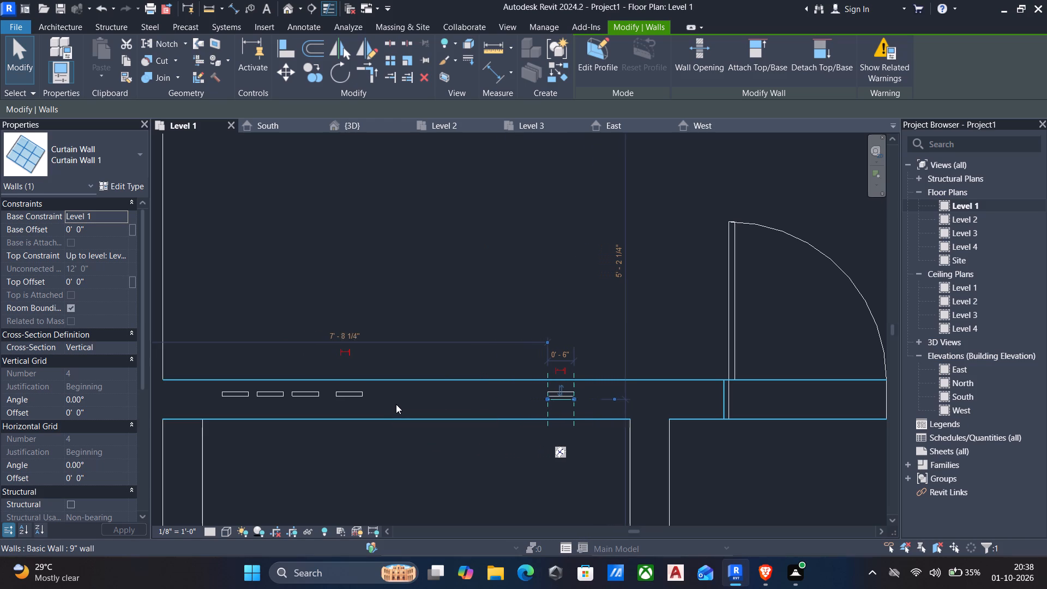
key(Right)
key(Right)
key(Right)
key(Right)
key(Right)
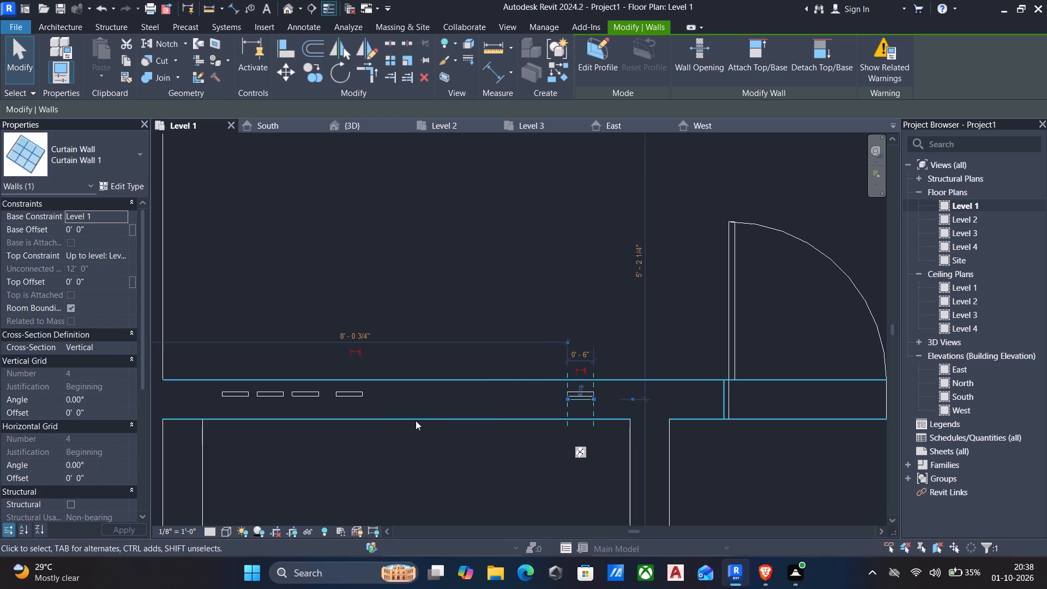
key(Escape)
Set the length of the fifth curtain wall segment, nearest the door, to 7".
click(348, 400)
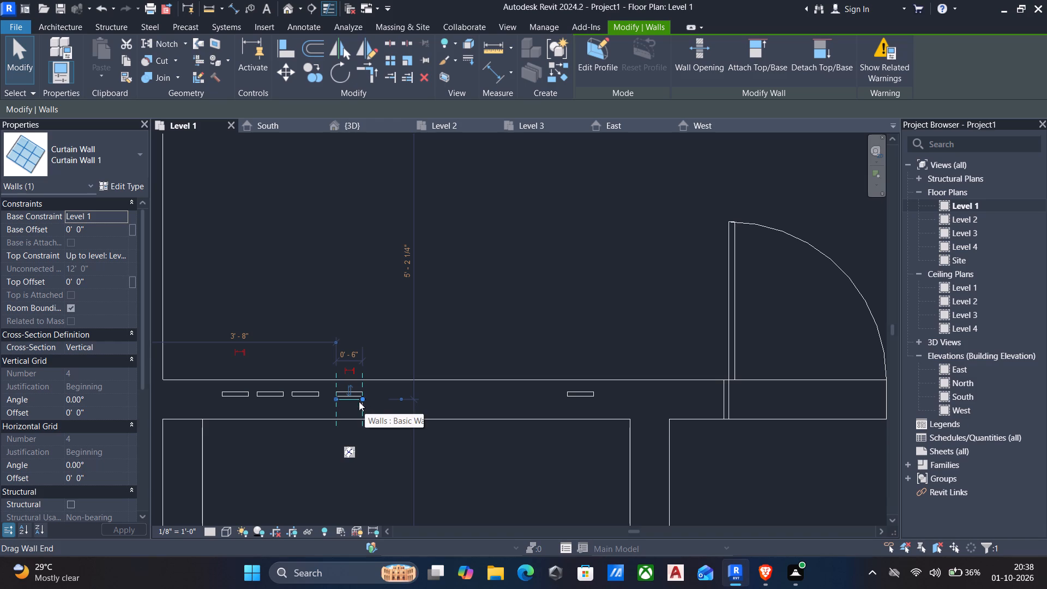
click(568, 396)
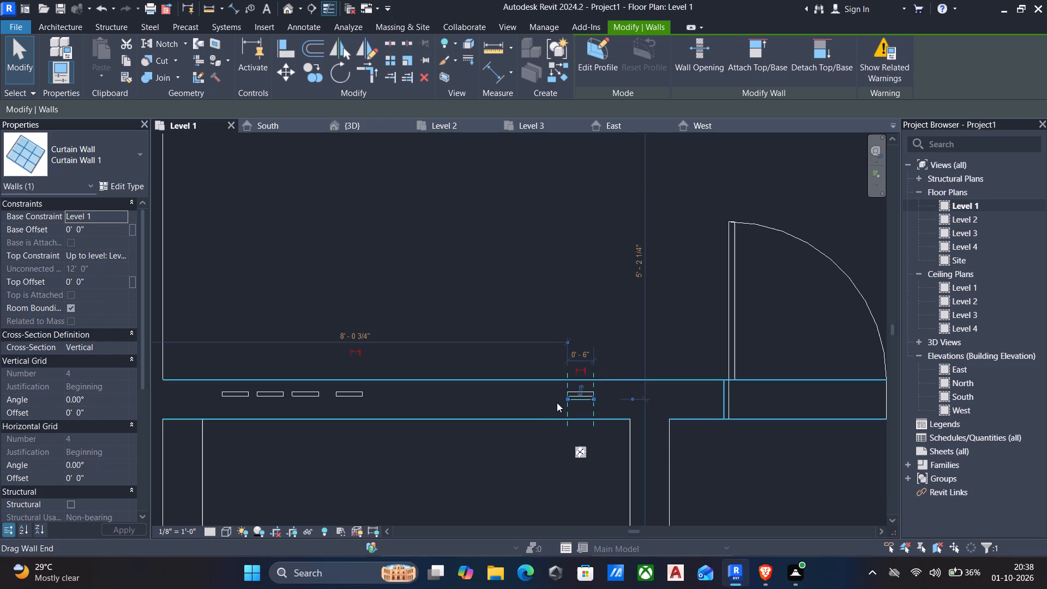
click(577, 356)
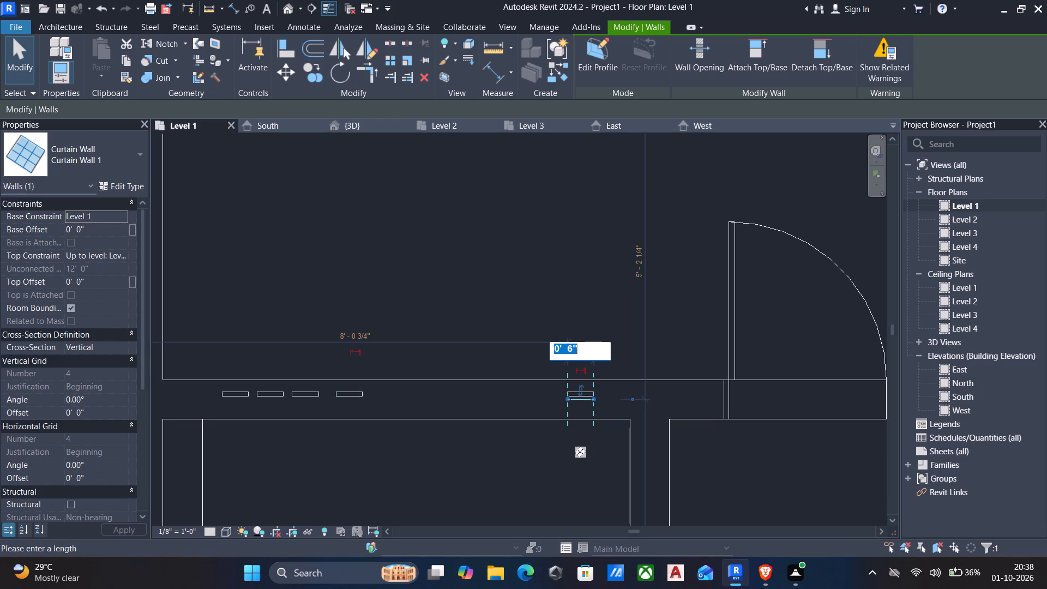
text(7")
key(Return)
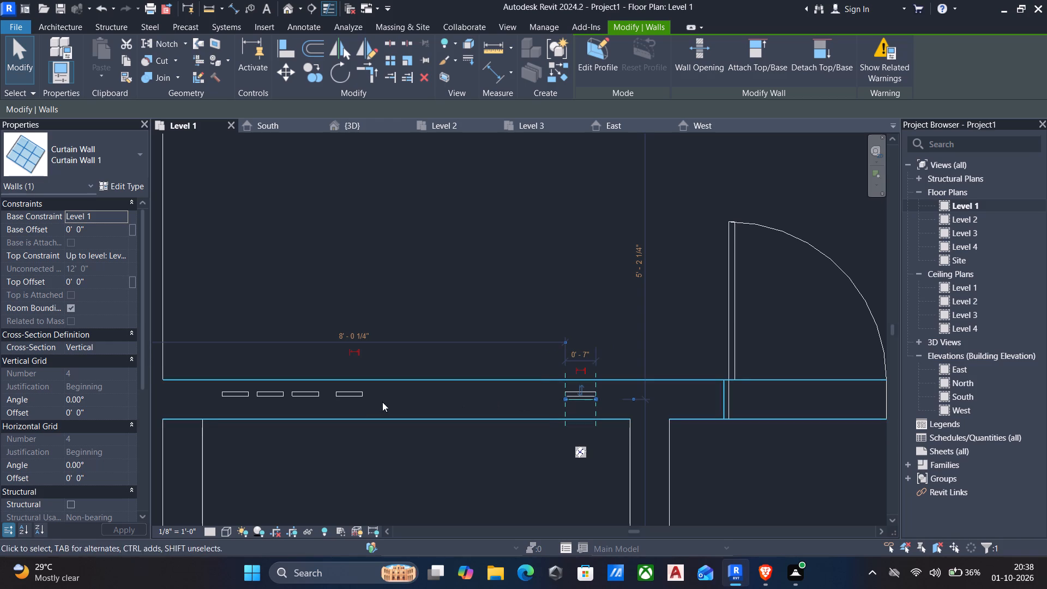
Set the length of the fourth curtain wall segment to 7".
click(351, 393)
click(351, 355)
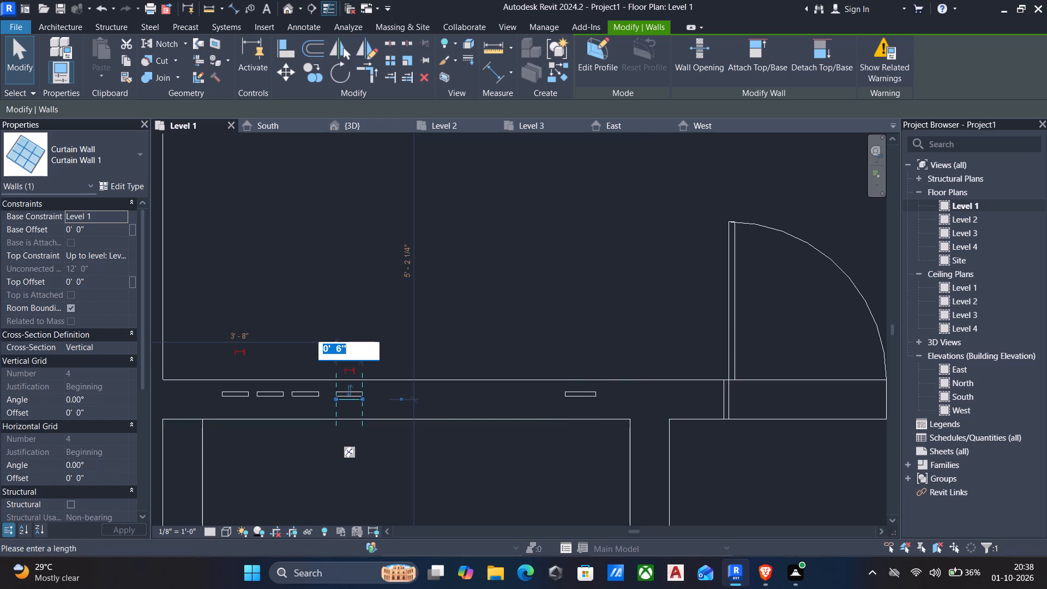
key(7)
key(shift+quotedbl)
key(Return)
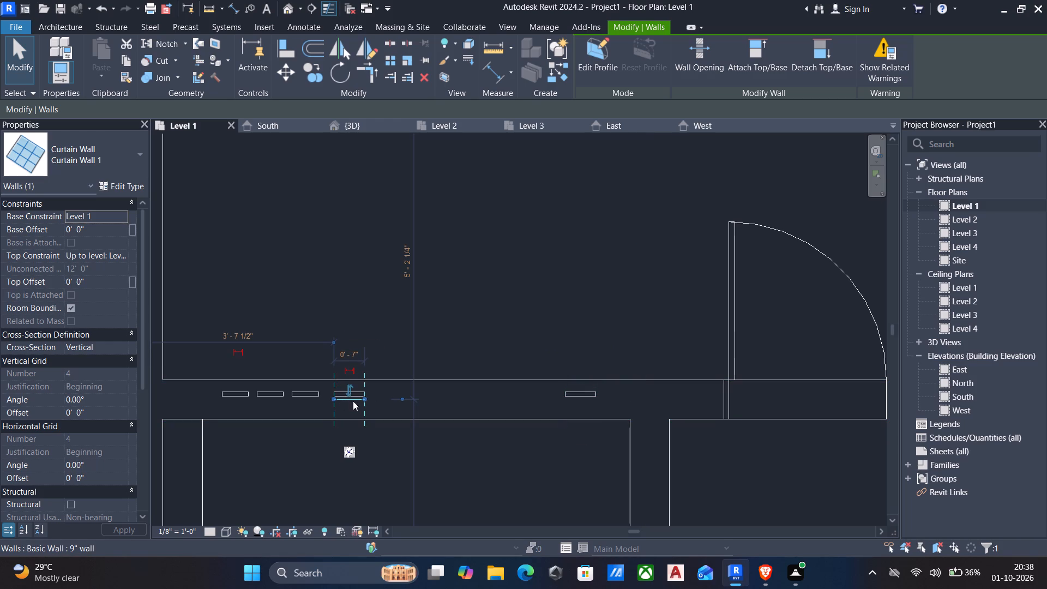
Nudge the fourth curtain wall segment along the front wall towards the door, leaving a gap of about 1'-0" to the fifth segment.
key(Right)
key(Right)
key(Right)
key(Right)
key(Right)
key(Right)
key(Right)
key(Right)
key(Right)
key(Right)
key(Right)
key(Right)
key(Right)
key(Right)
key(Right)
key(Right)
key(Right)
key(Right)
key(Right)
key(Right)
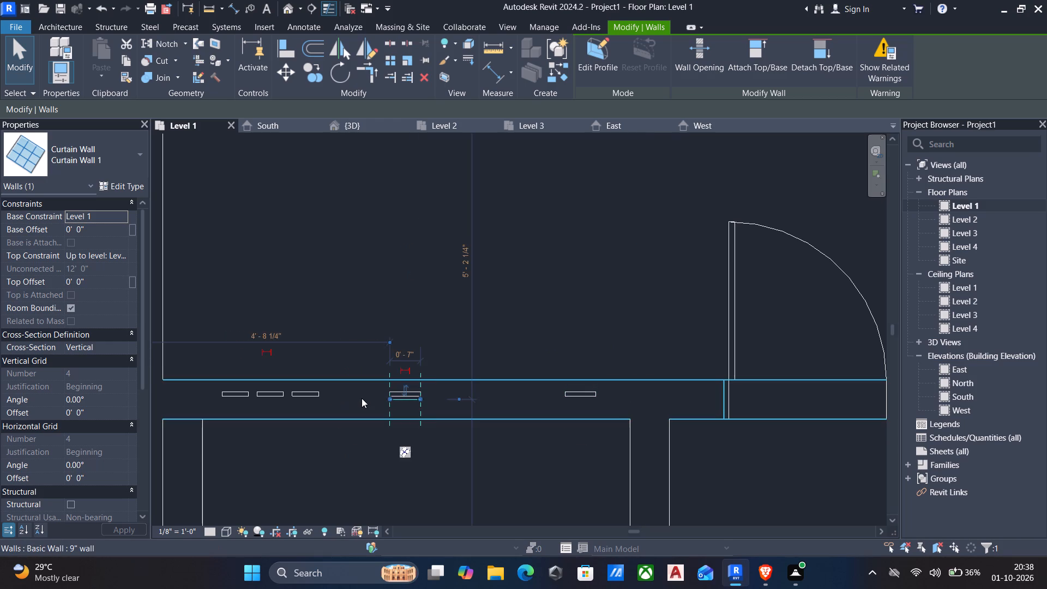
key(Right)
key(Right)
key(Right)
key(Right)
key(Right)
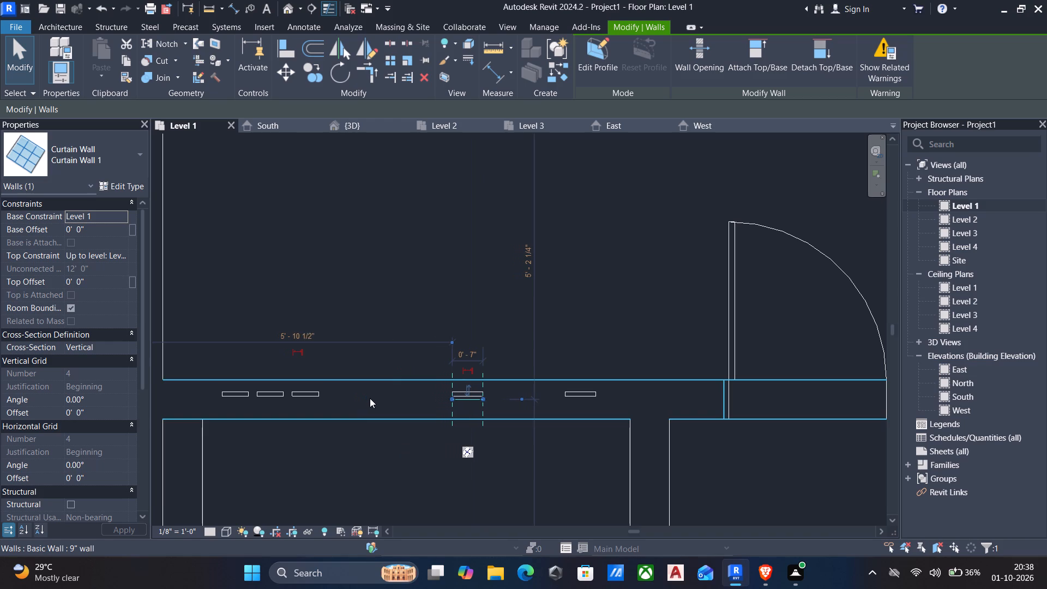
key(Right)
key(Right)
key(Right)
key(Right)
key(Right)
key(Right)
key(Right)
key(Right)
key(Right)
key(Right)
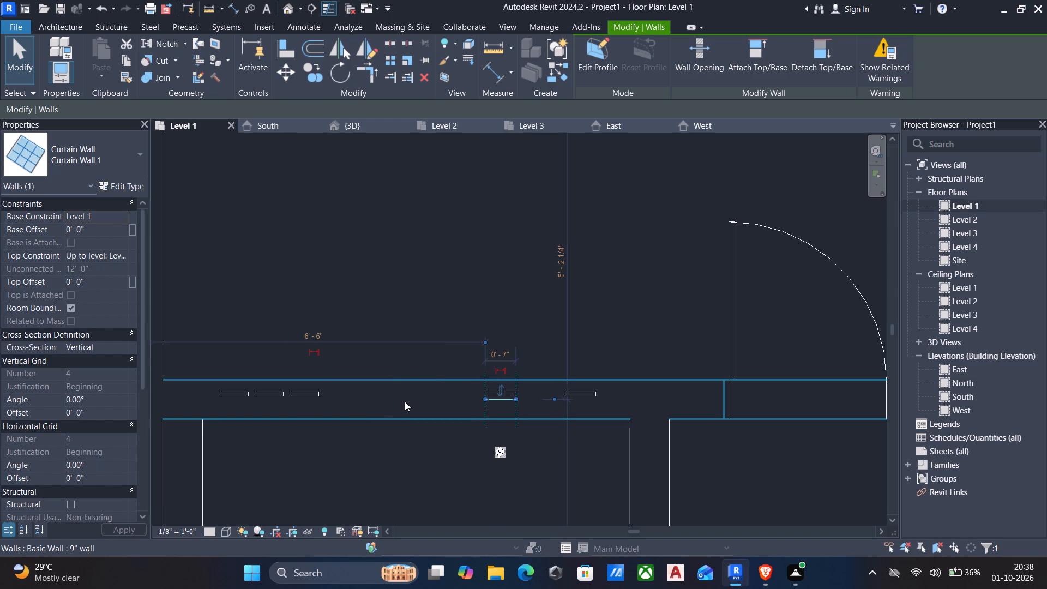
key(Left)
key(Escape)
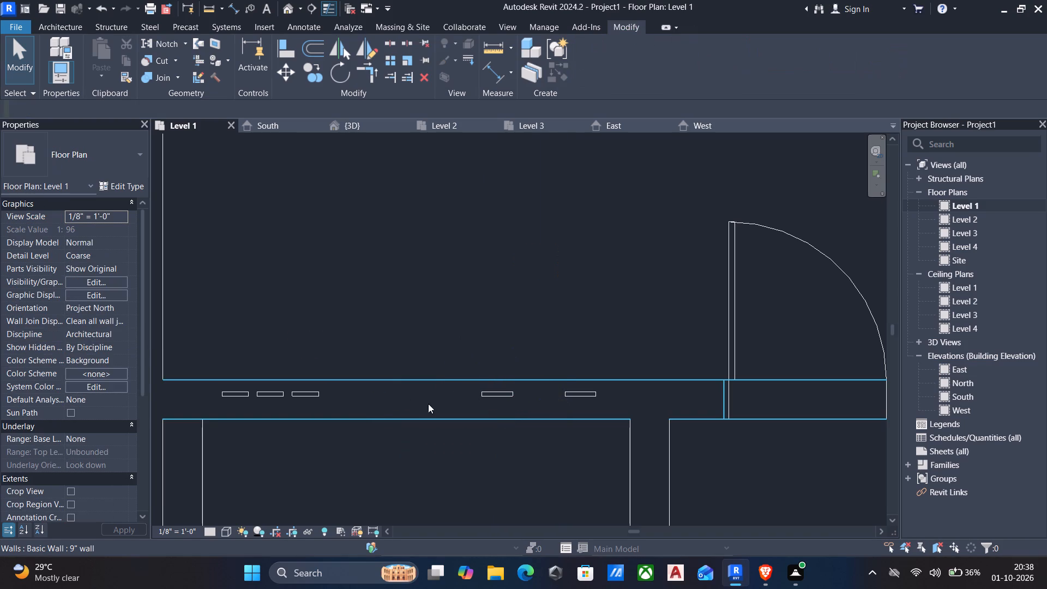
Measure the gap between the facing ends of the fourth and fifth curtain wall segments.
key(d)
key(d)
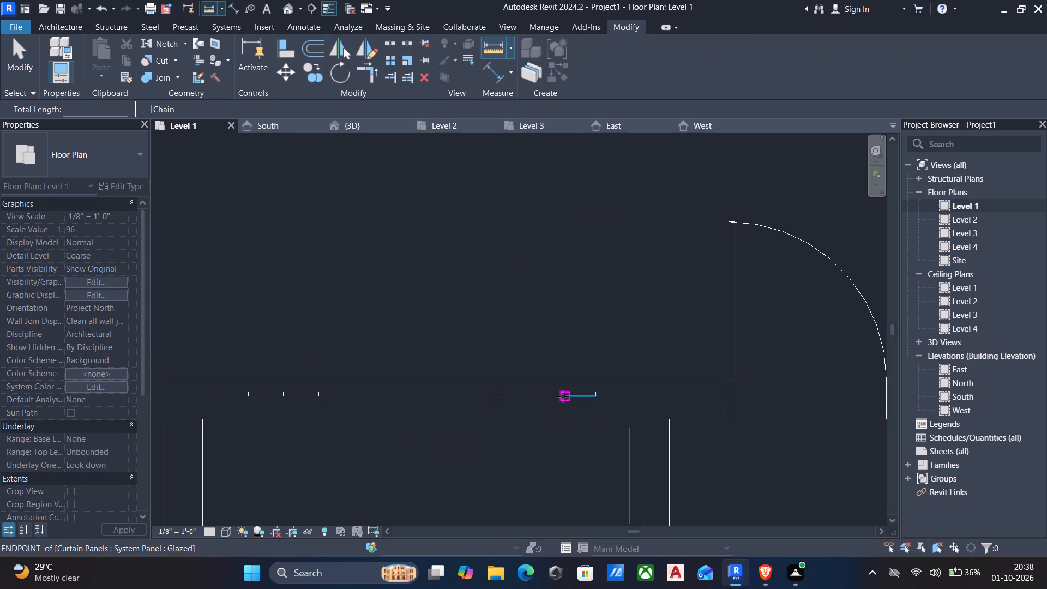
click(563, 396)
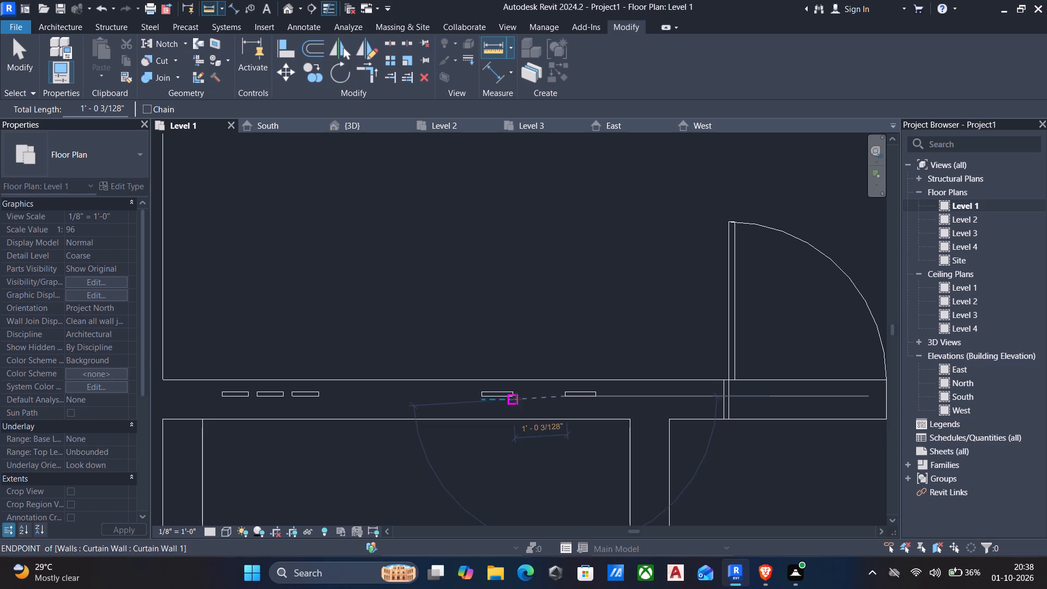
scroll(514, 398, up, 4)
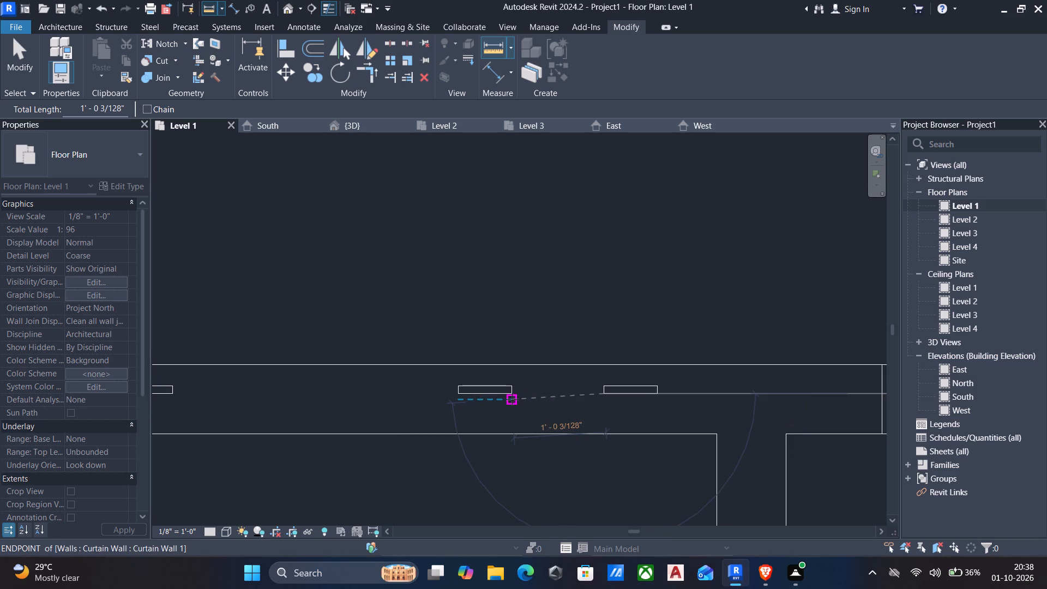
scroll(510, 393, up, 3)
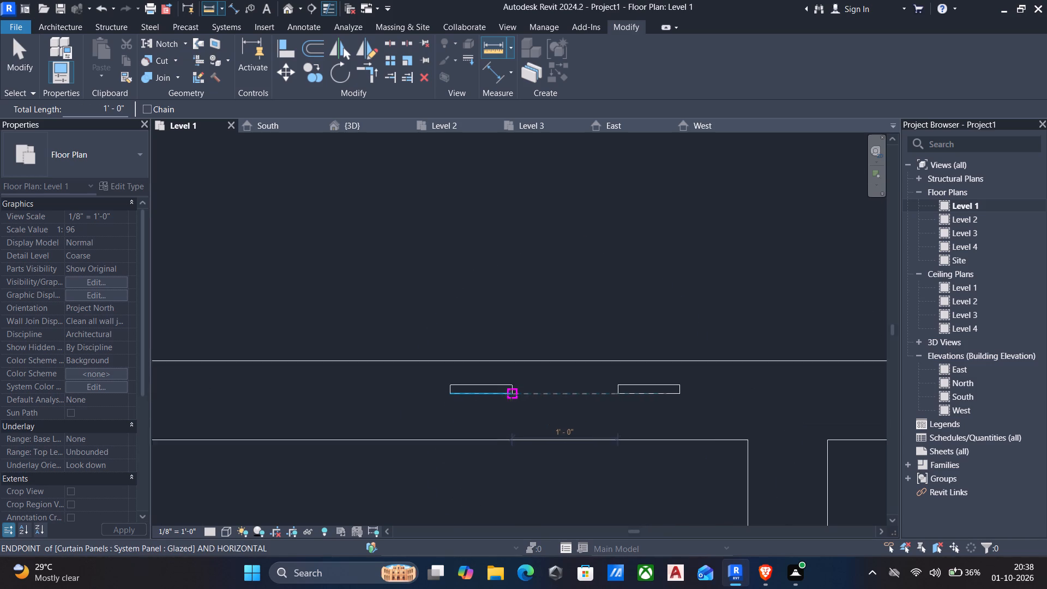
scroll(511, 395, up, 2)
click(512, 394)
scroll(519, 398, down, 2)
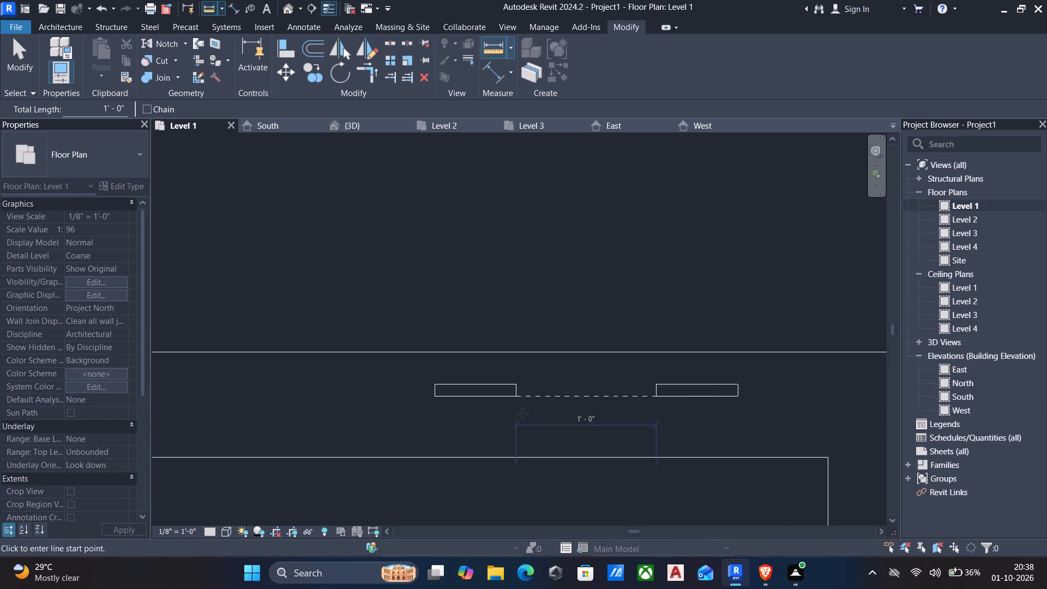
key(Escape)
scroll(501, 418, down, 4)
middle_drag(496, 429, 598, 407)
scroll(501, 392, down, 3)
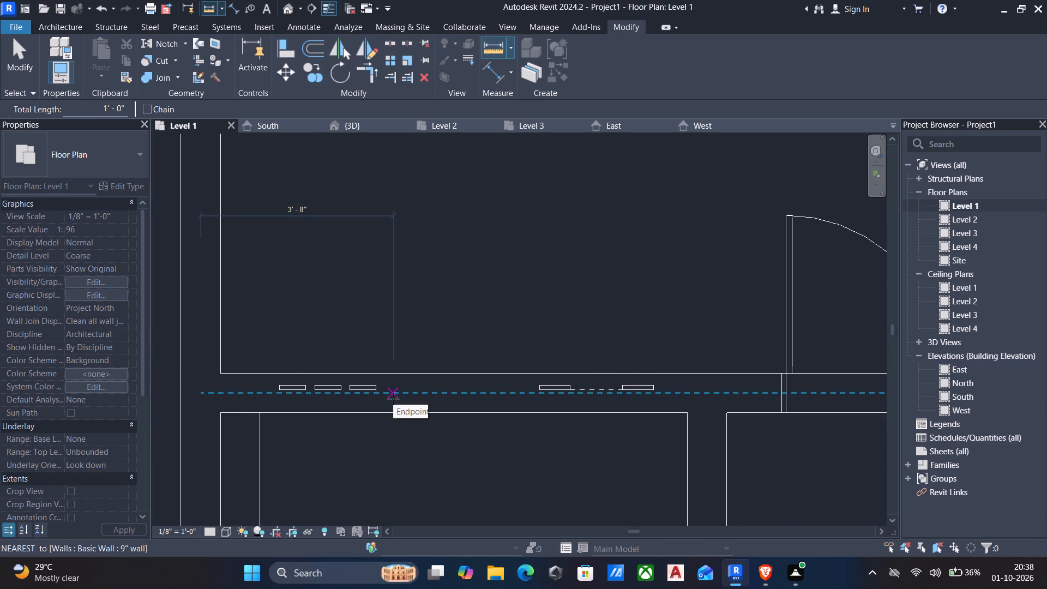
key(Escape)
Set the length of the third curtain wall segment to 7".
click(362, 385)
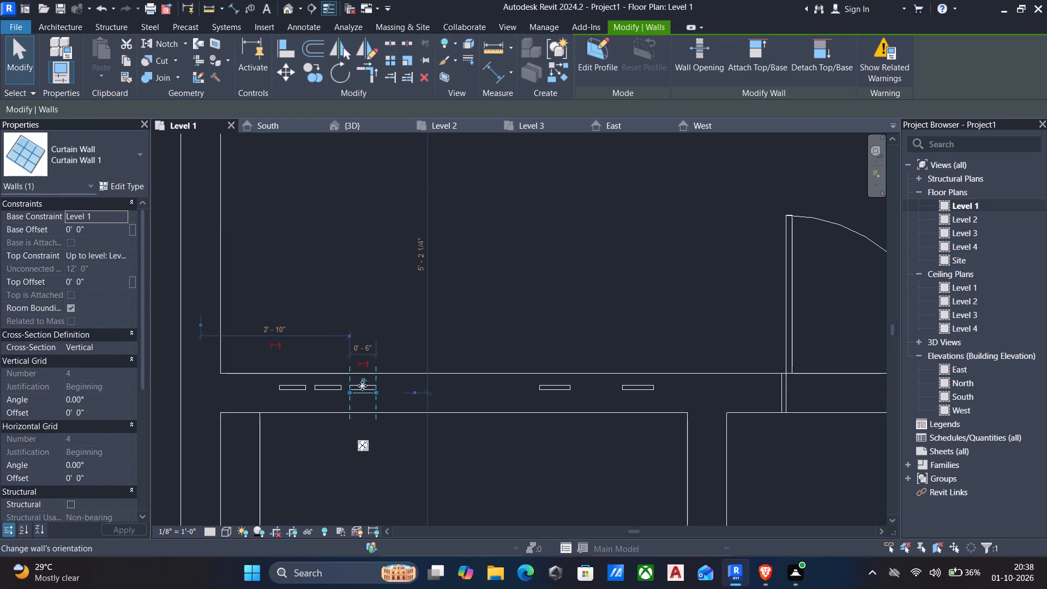
click(366, 350)
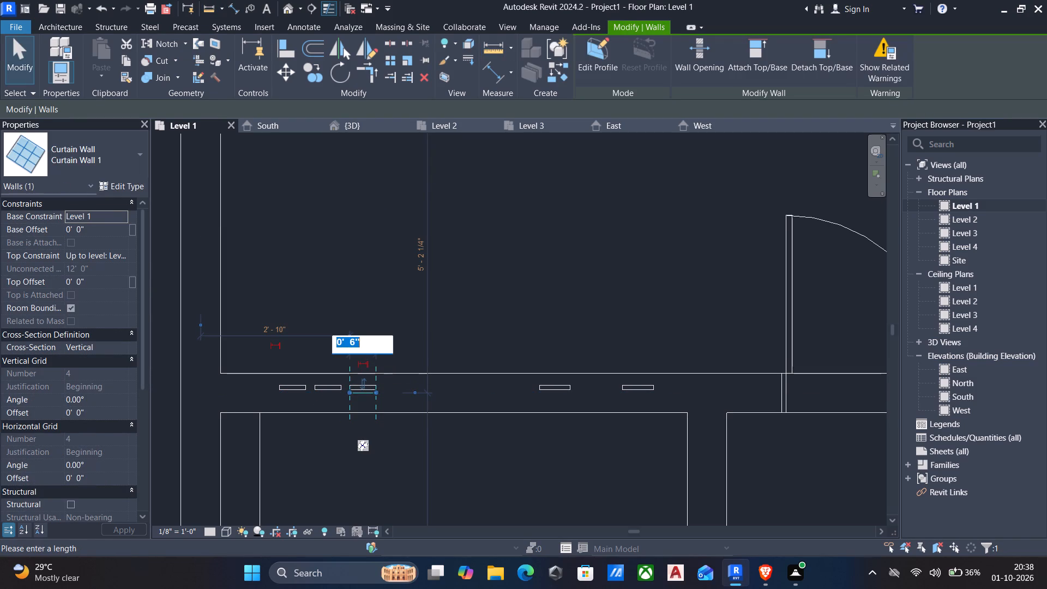
text(7")
key(Return)
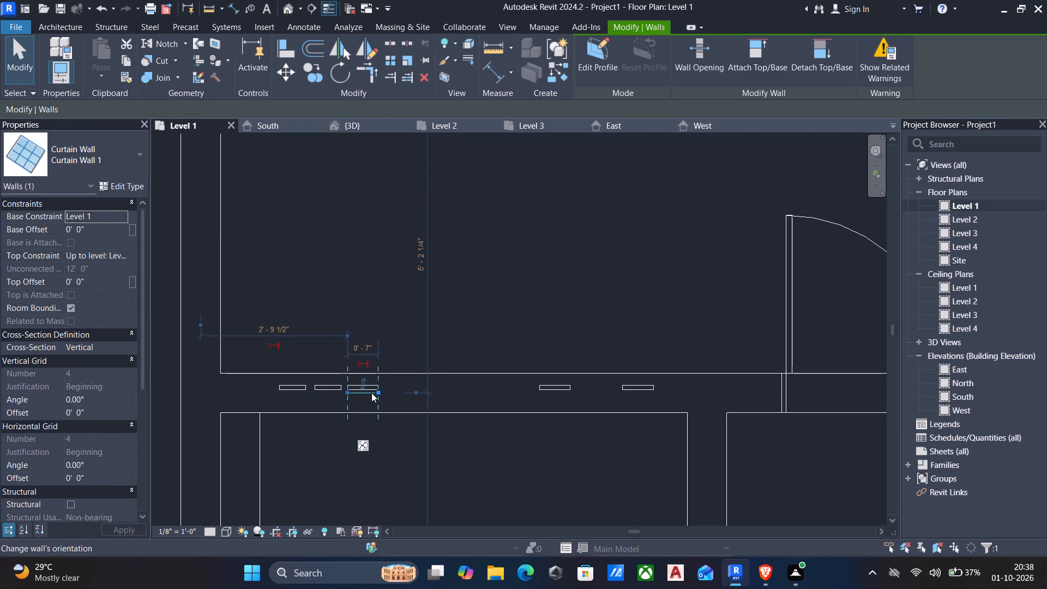
Nudge the third curtain wall segment towards the fourth until it sits about 4'-11 3/4" from the adjoining wall.
key(Right)
key(Right)
key(Right)
key(Right)
key(Right)
key(Right)
key(Right)
key(Right)
key(Right)
key(Right)
key(Right)
key(Right)
key(Right)
key(Right)
key(Right)
key(Right)
key(Right)
key(Right)
key(Right)
key(Right)
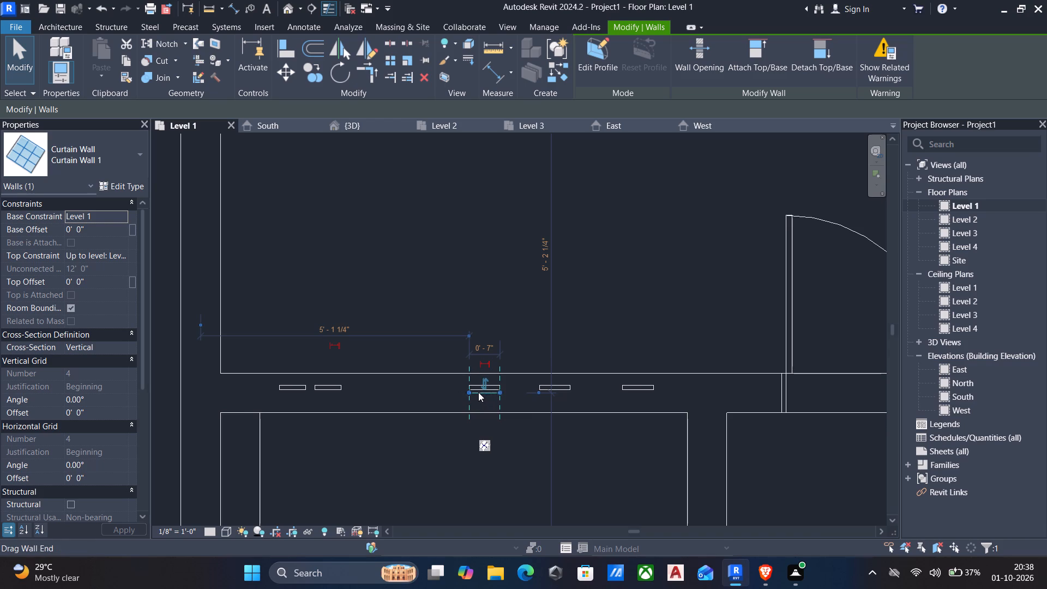
key(Left)
key(Left)
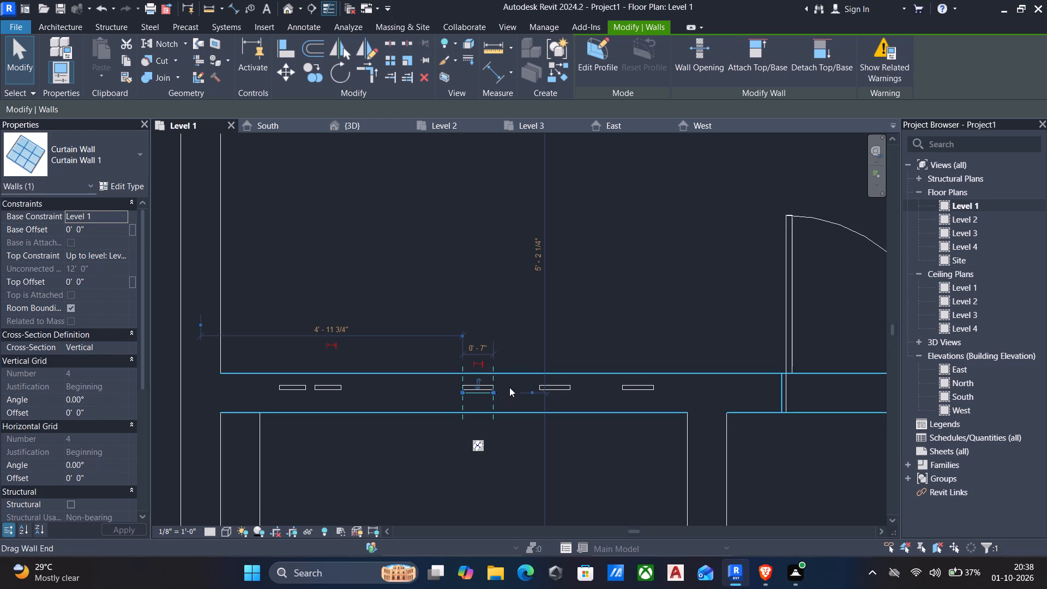
key(Escape)
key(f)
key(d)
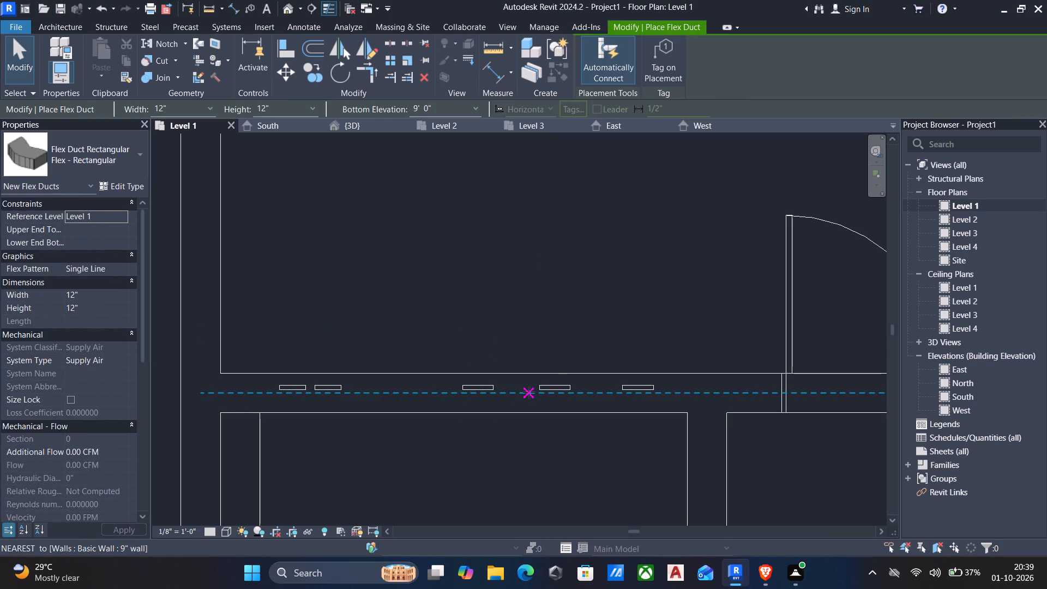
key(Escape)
Try to measure the gap between the third and fourth curtain wall segments.
key(d)
key(d)
scroll(527, 394, up, 3)
click(542, 386)
scroll(542, 386, up, 1)
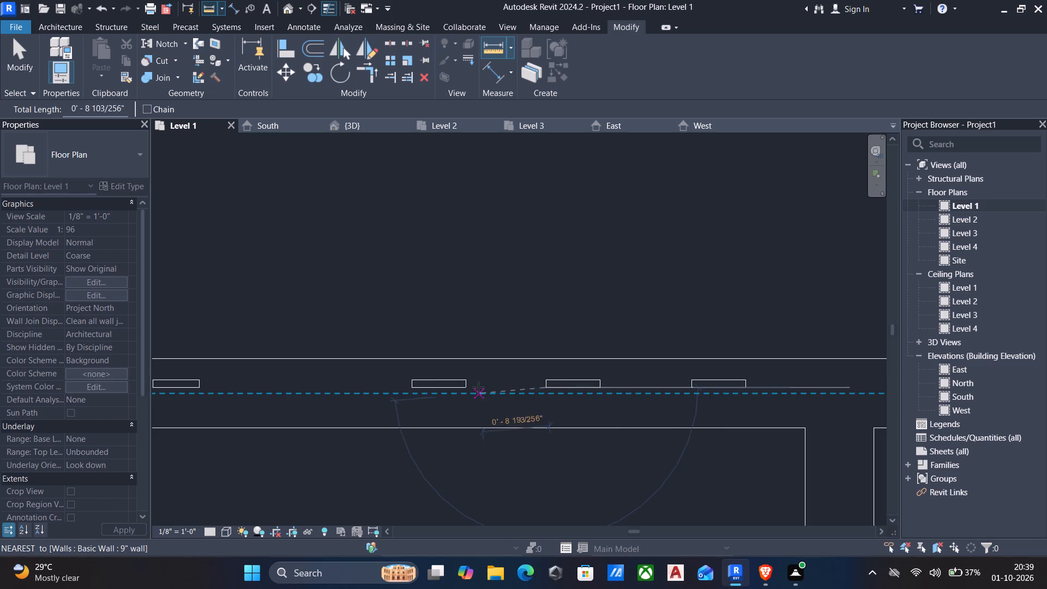
key(Escape)
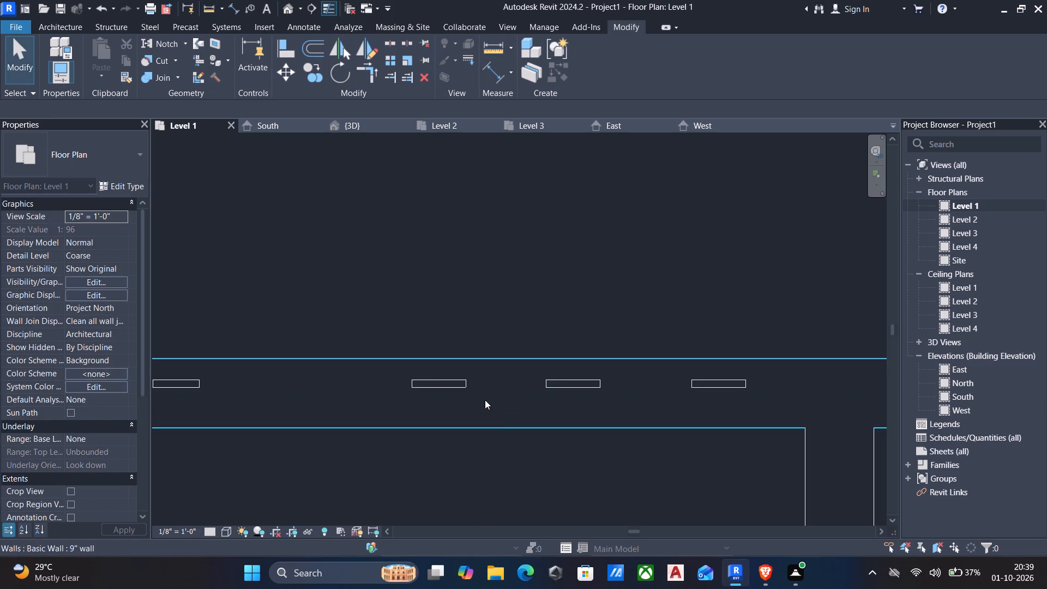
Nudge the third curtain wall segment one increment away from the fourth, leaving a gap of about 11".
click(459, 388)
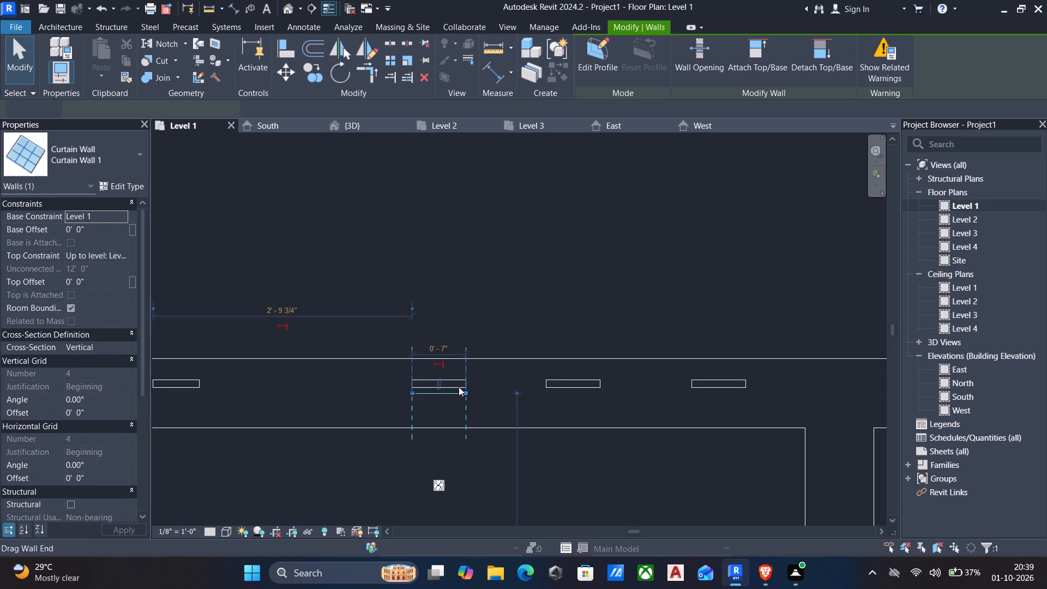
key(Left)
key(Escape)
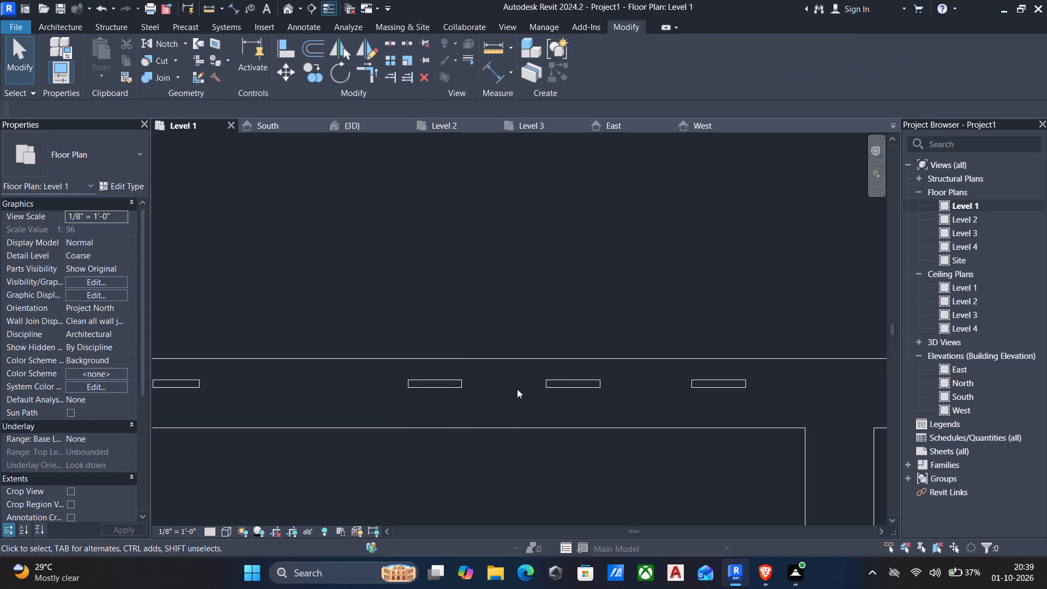
Check the gap between the third and fourth curtain wall segments with the measuring tool, and dismiss the save reminder without saving.
text(dd)
click(546, 388)
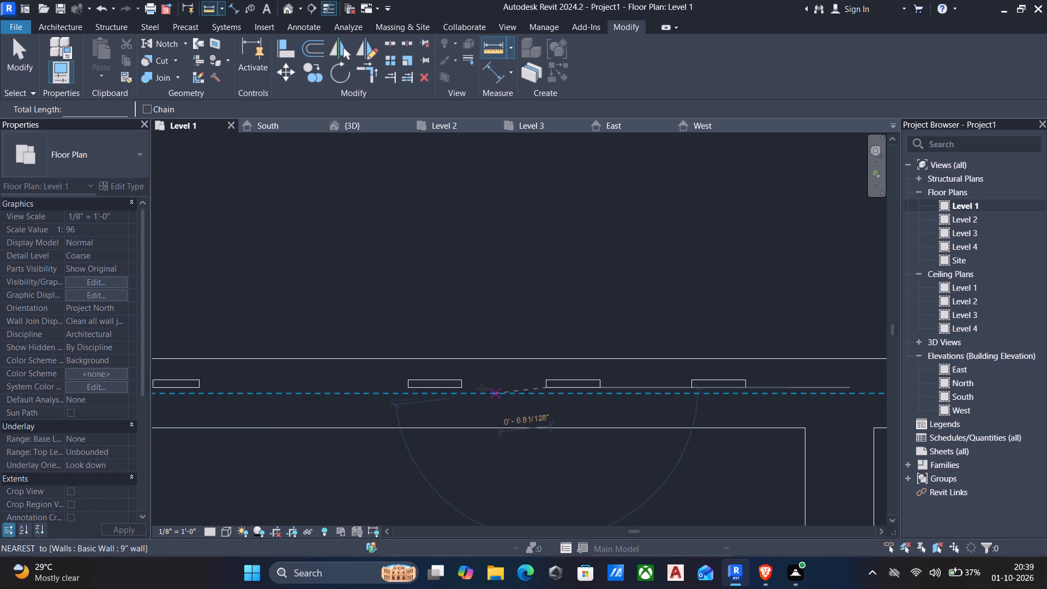
scroll(462, 390, up, 4)
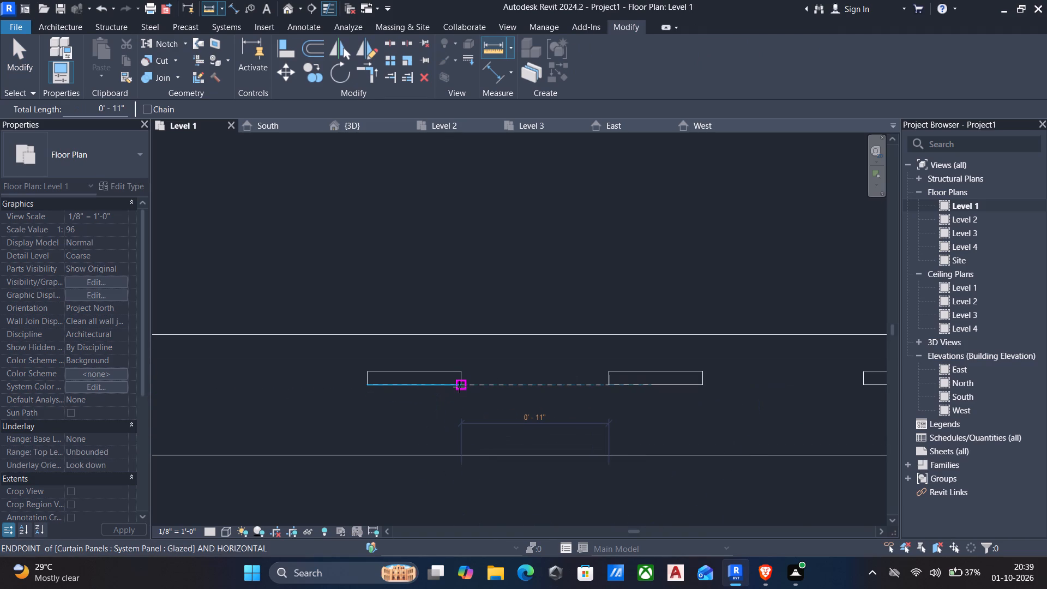
key(Escape)
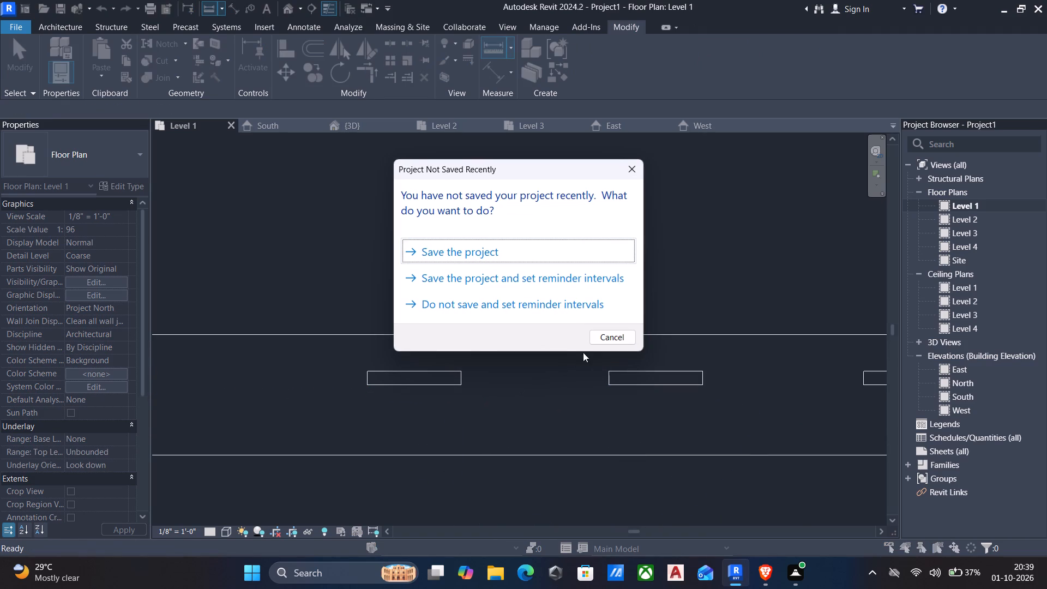
click(604, 340)
Set the gap between the third and fourth curtain wall segments to 12" by moving the third segment.
drag(480, 411, 292, 353)
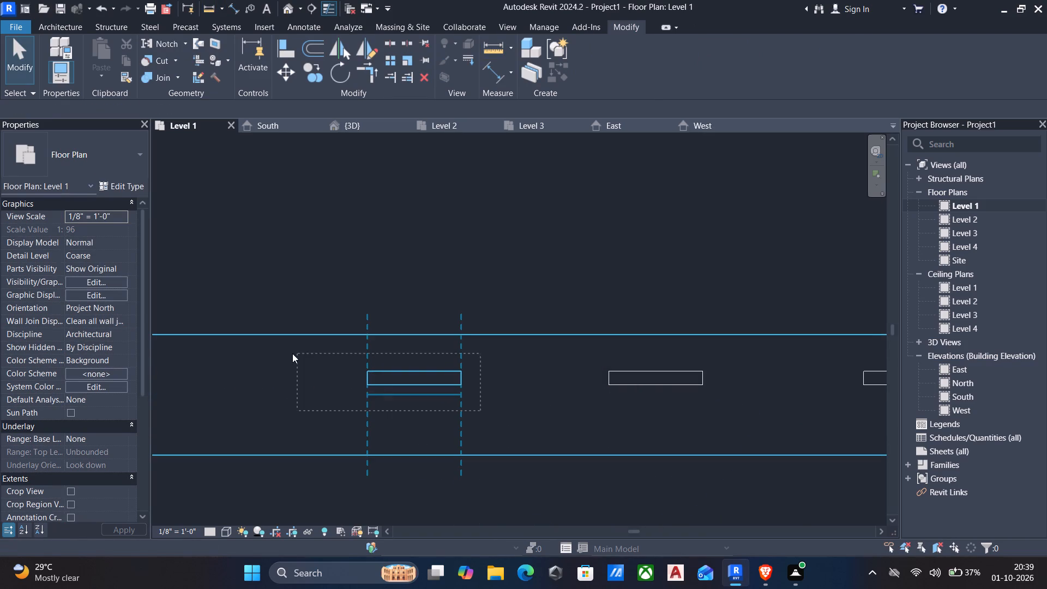
drag(292, 353, 292, 353)
key(Escape)
click(392, 387)
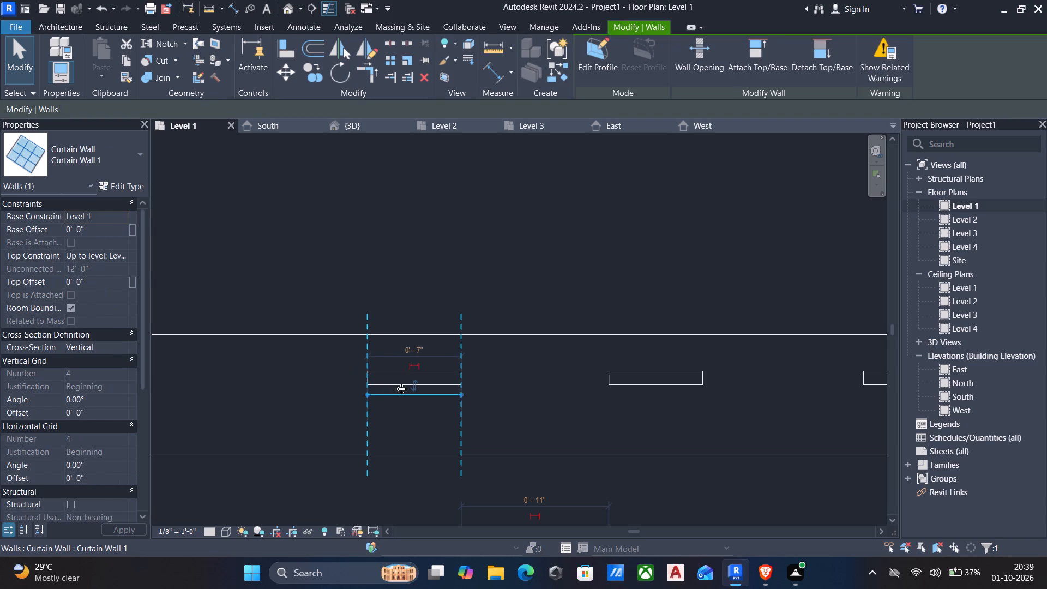
key(Left)
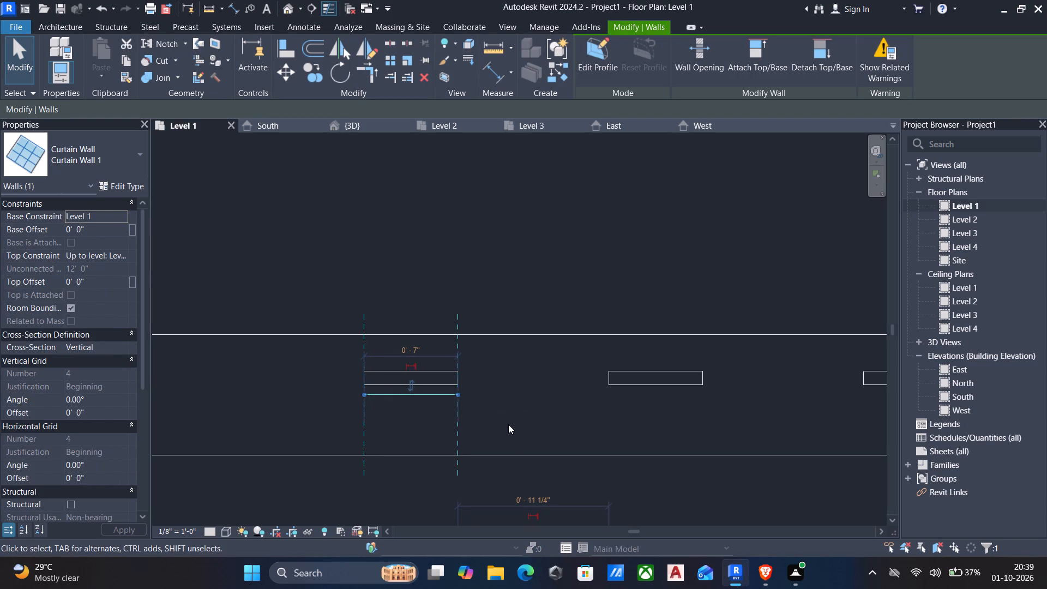
click(531, 498)
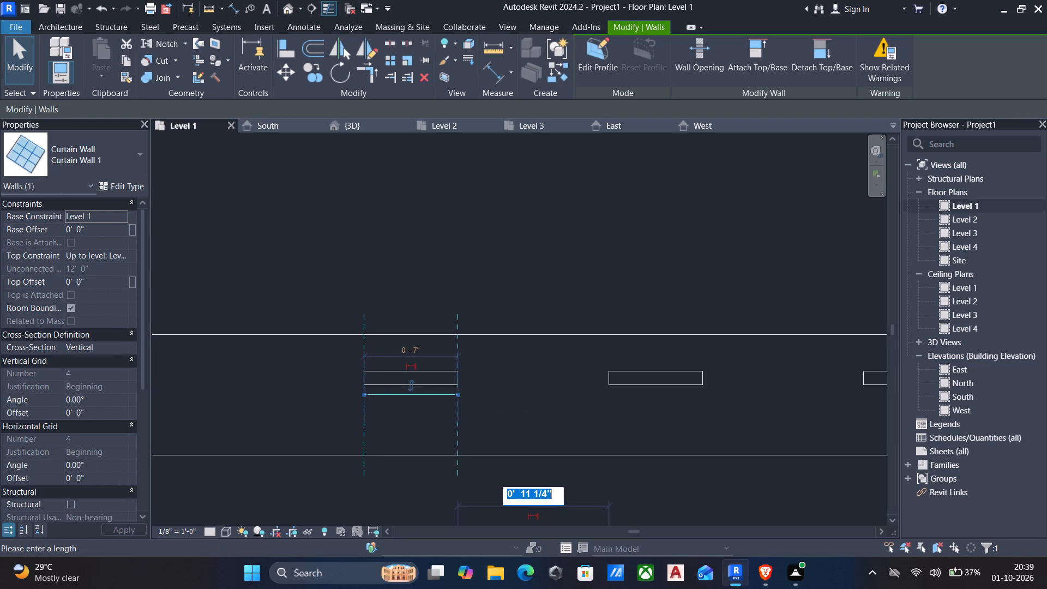
key(1)
key(2)
key(shift+quotedbl)
key(Return)
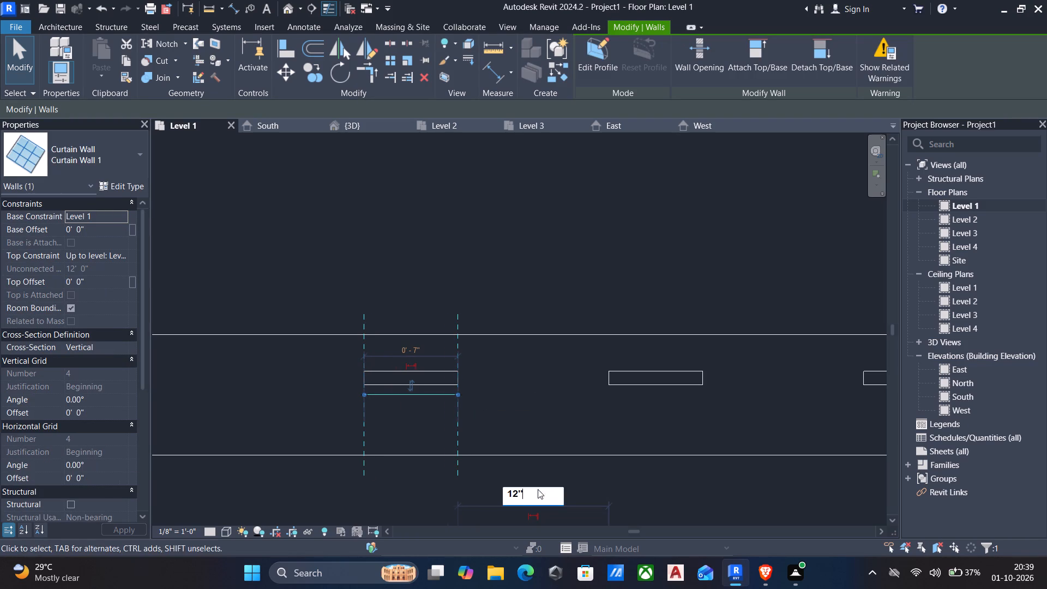
scroll(534, 487, down, 4)
middle_drag(526, 494, 646, 414)
key(F1)
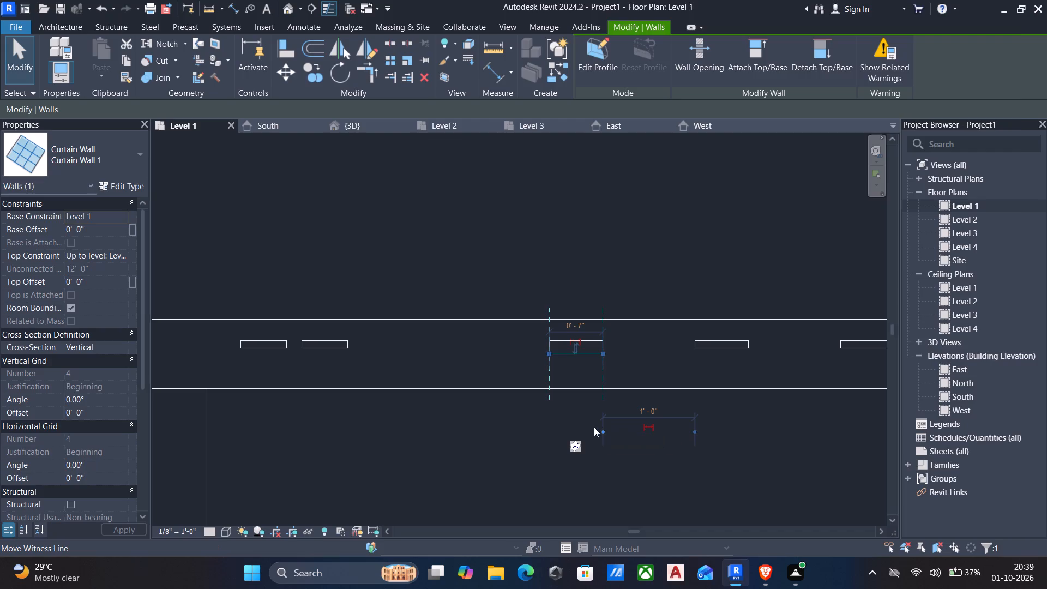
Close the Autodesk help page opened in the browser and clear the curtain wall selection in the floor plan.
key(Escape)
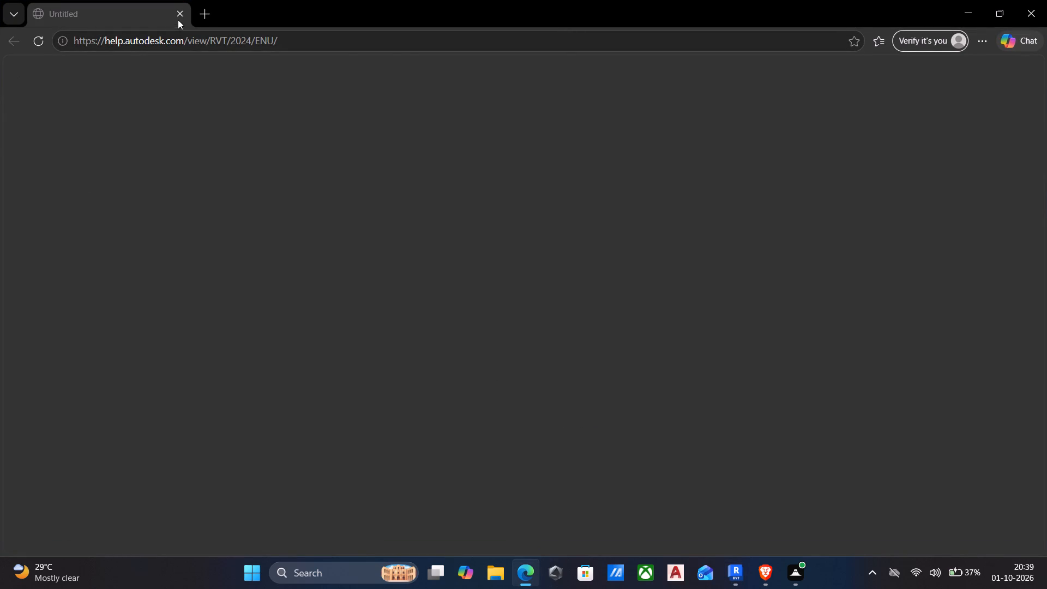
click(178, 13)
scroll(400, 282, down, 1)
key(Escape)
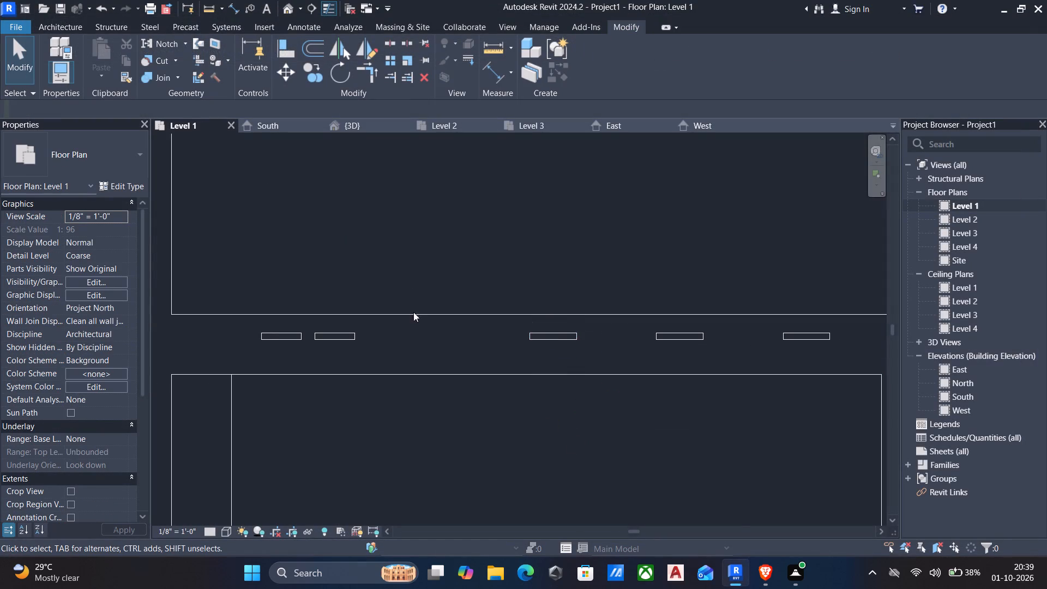
Nudge the second curtain wall segment along the front wall toward the third, to about 3'-11" from the side wall.
scroll(358, 320, down, 3)
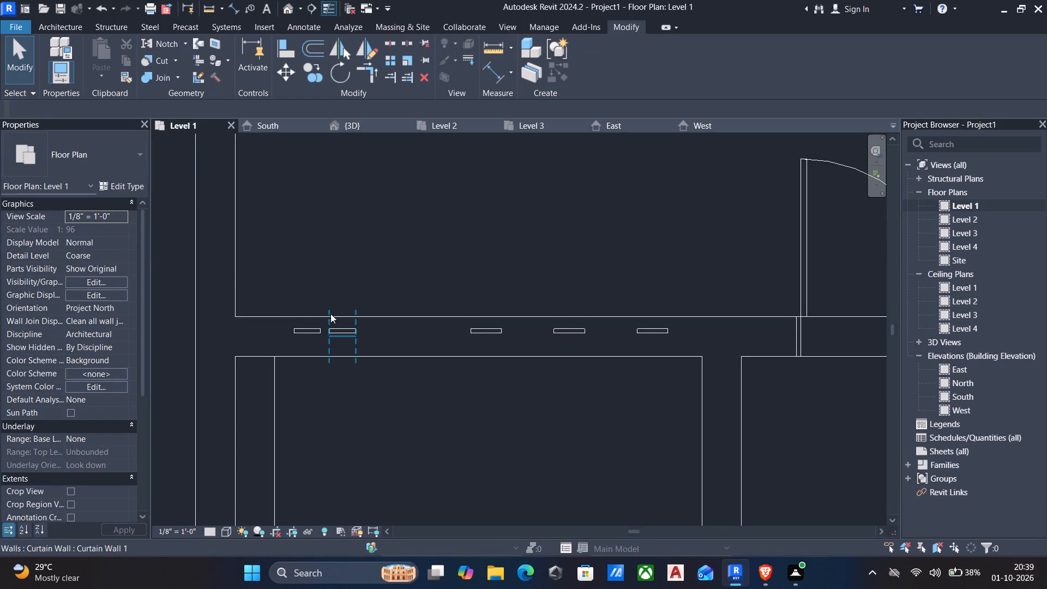
click(337, 328)
key(Right)
key(Right)
key(Right)
key(Right)
key(Right)
key(Right)
key(Right)
key(Right)
key(Right)
key(Right)
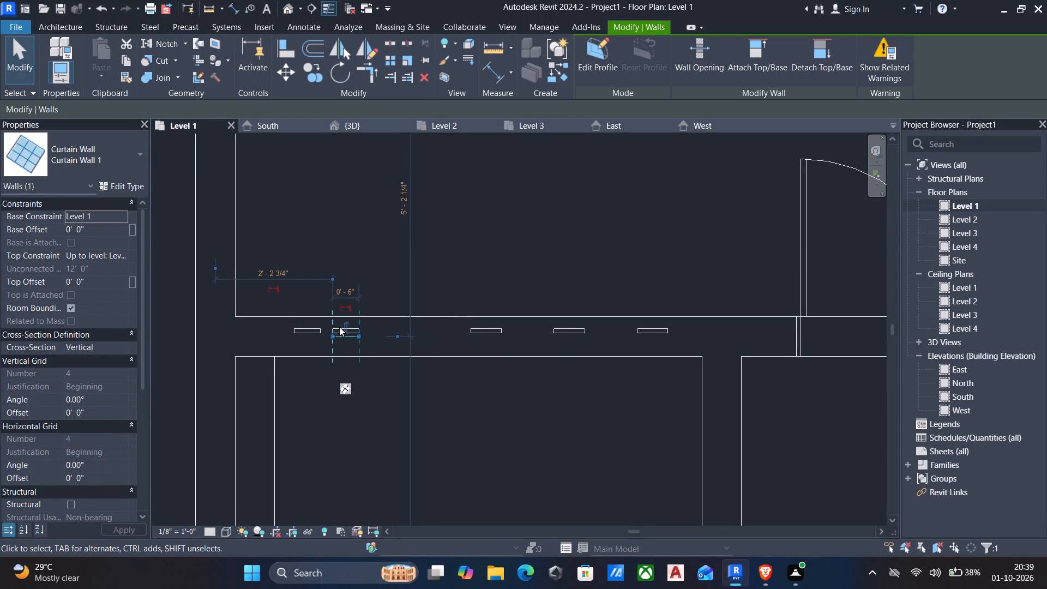
key(Right)
key(Right)
key(Right)
key(Right)
key(Right)
key(Right)
key(Right)
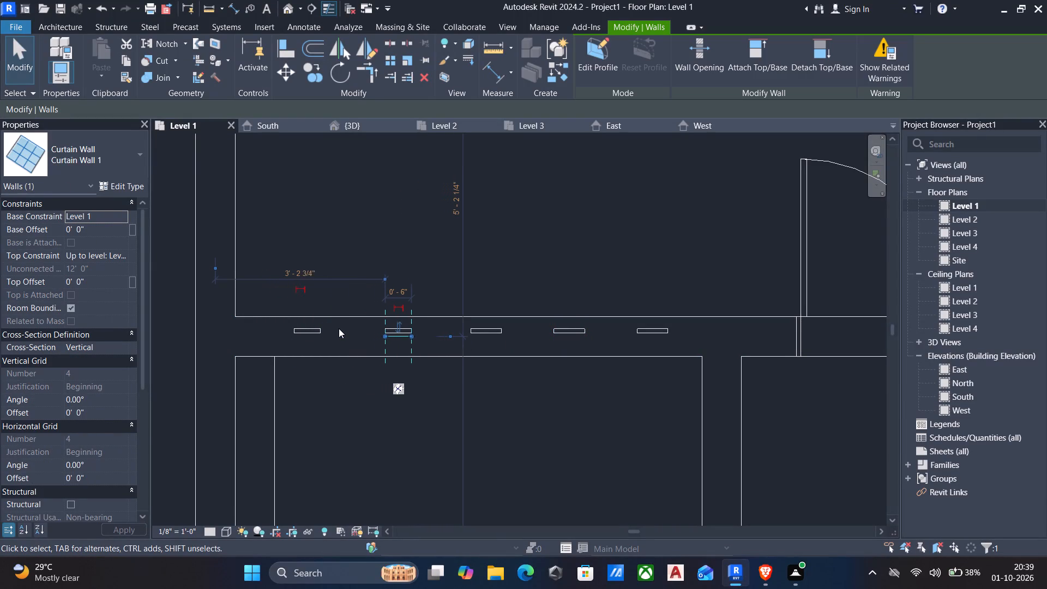
key(Right)
key(Right)
key(Right)
key(Right)
key(Right)
key(Right)
key(Right)
key(Right)
key(Right)
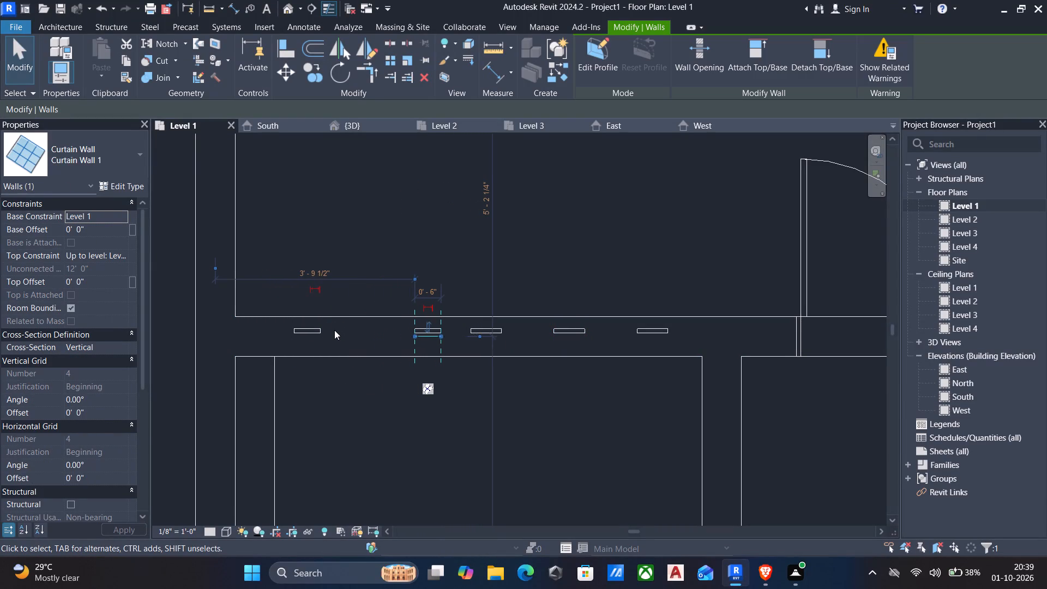
key(Right)
key(Right)
key(Escape)
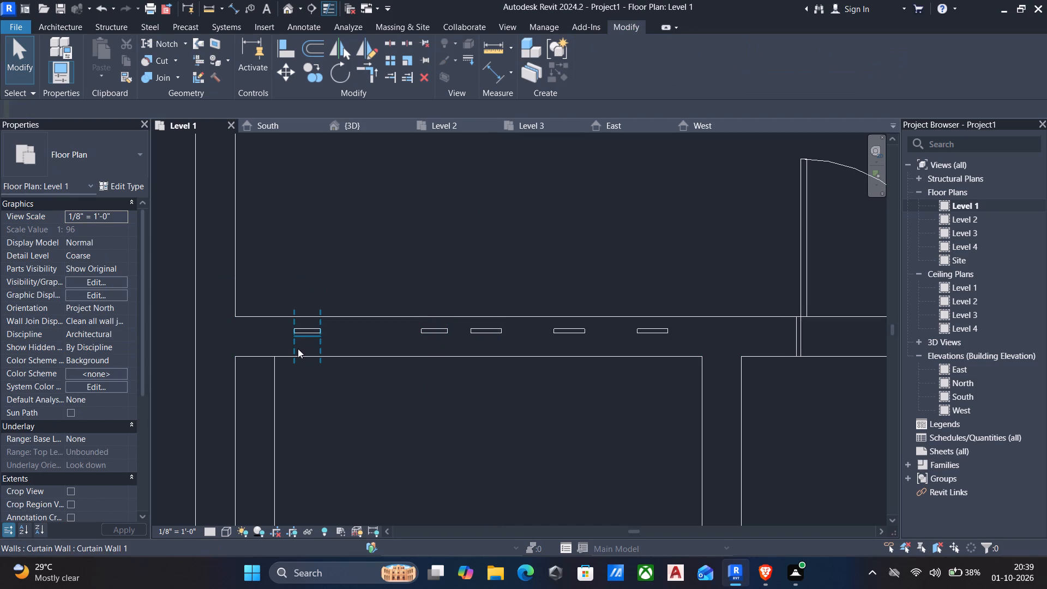
Nudge the second curtain wall segment back away from the third, leaving a gap of about 9 3/4".
click(447, 332)
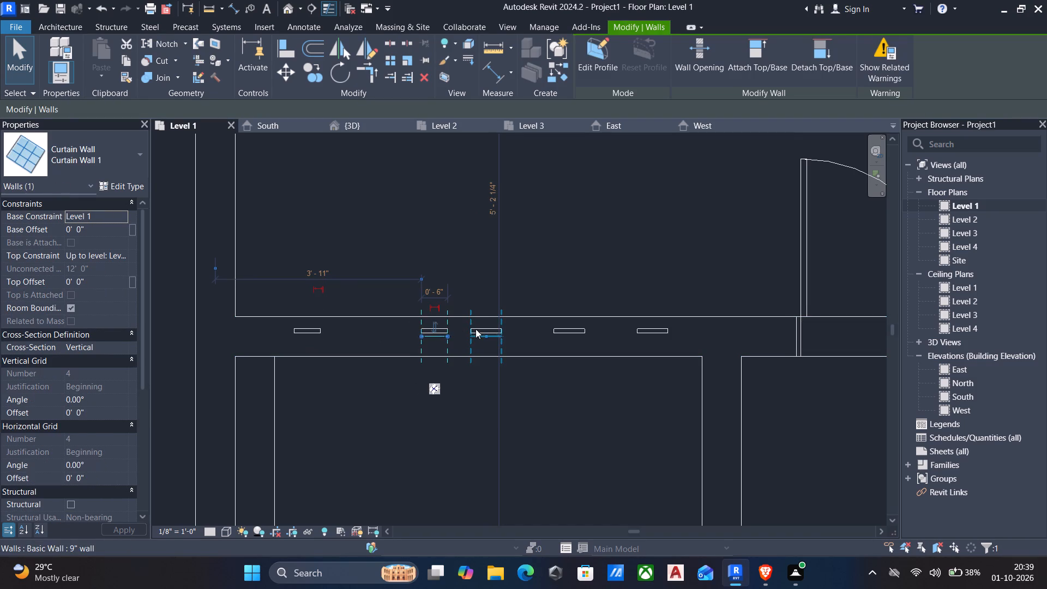
click(476, 329)
click(442, 330)
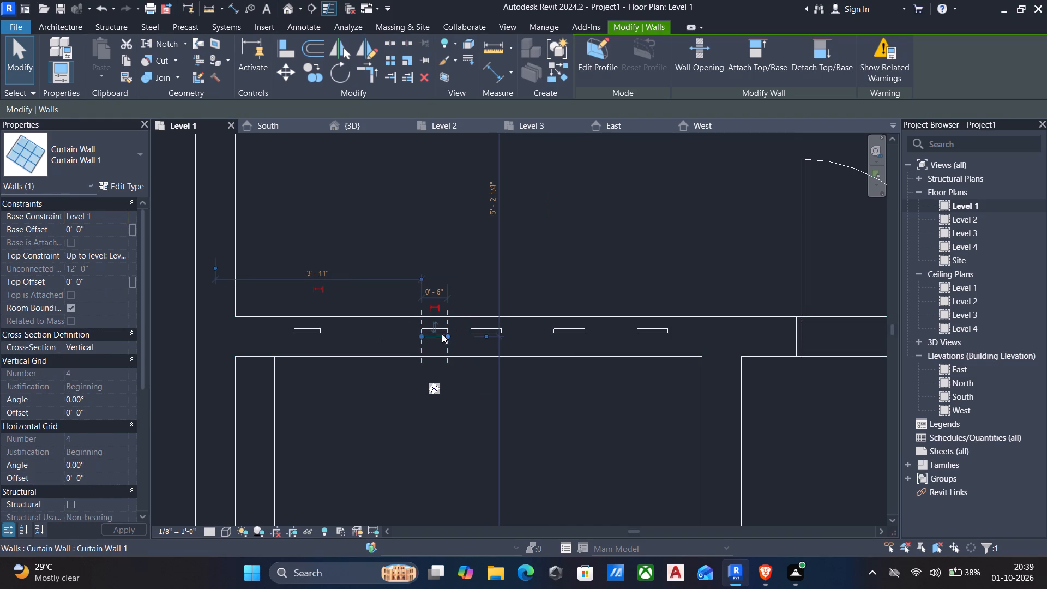
key(Left)
key(Left)
key(Left)
key(Left)
key(Left)
key(Left)
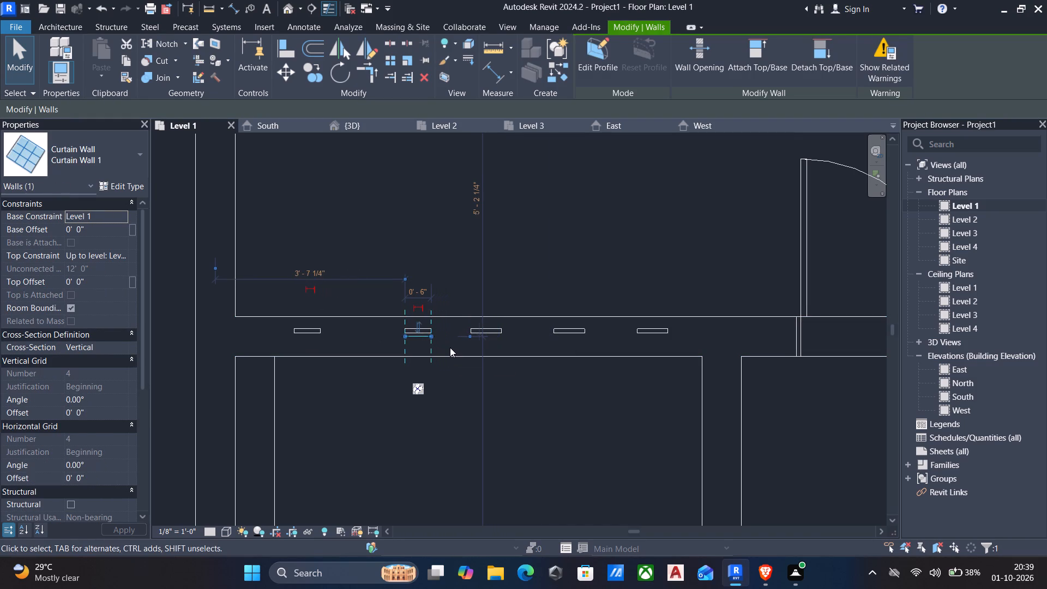
key(Escape)
Measure the gap between the second and third curtain wall segments.
key(d)
key(d)
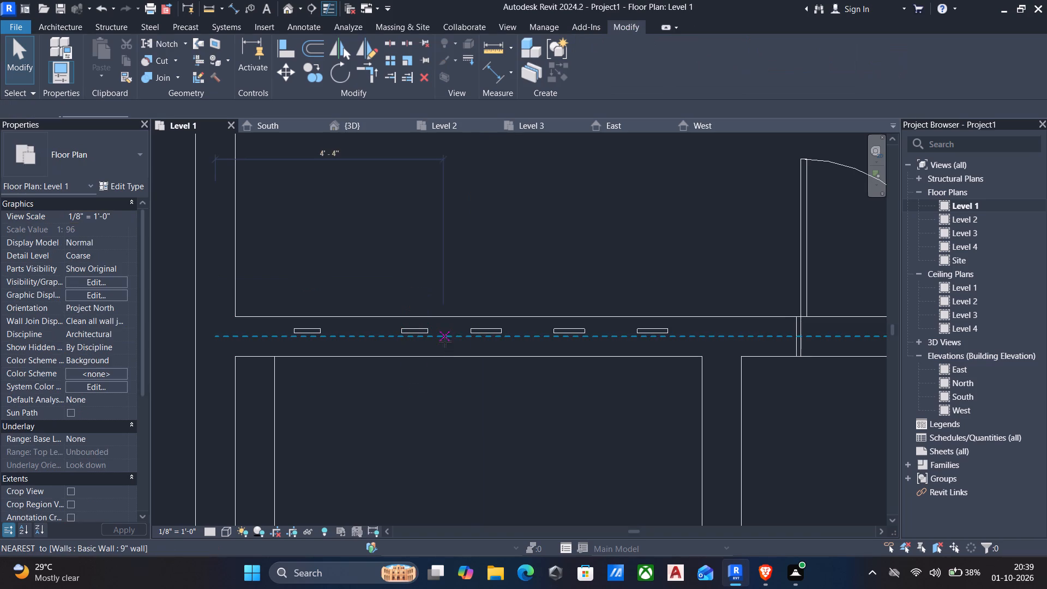
click(470, 333)
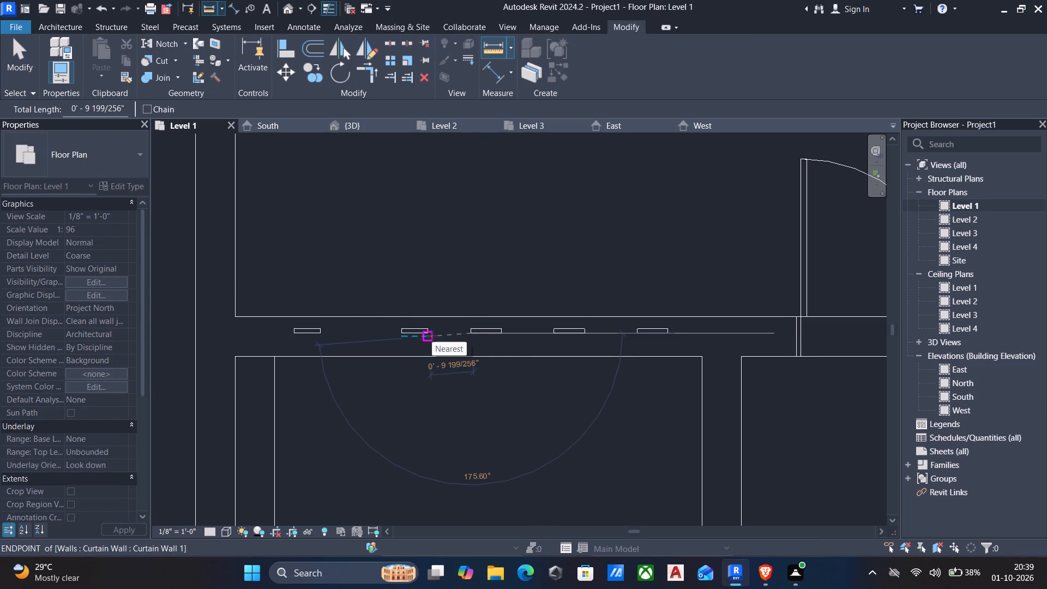
scroll(432, 336, up, 4)
click(427, 331)
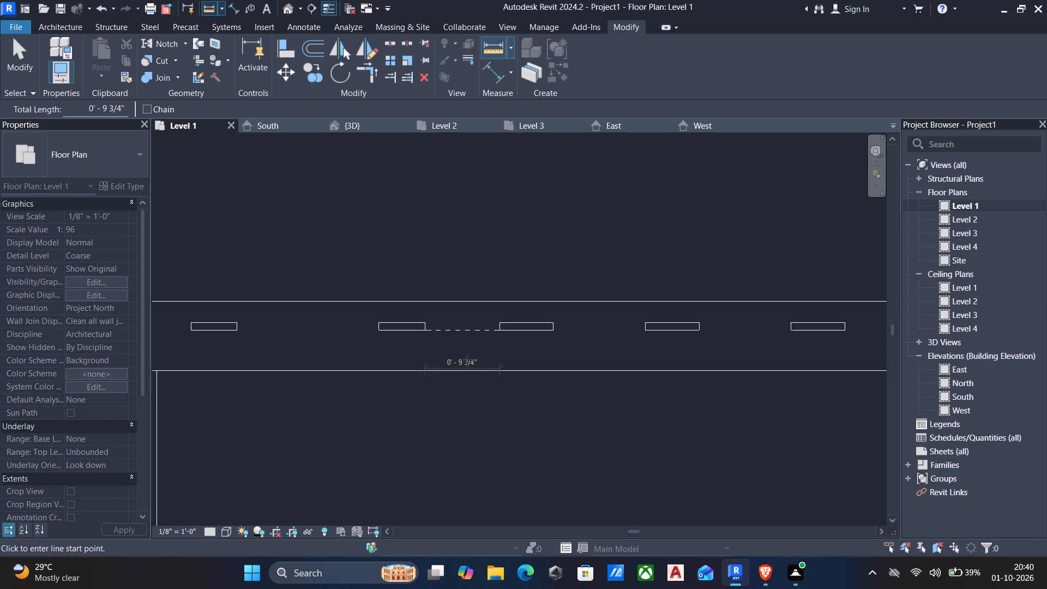
key(Escape)
key(Escape)
Nudge the second curtain wall segment three increments farther from the third, leaving a gap of about 11 1/4".
click(415, 333)
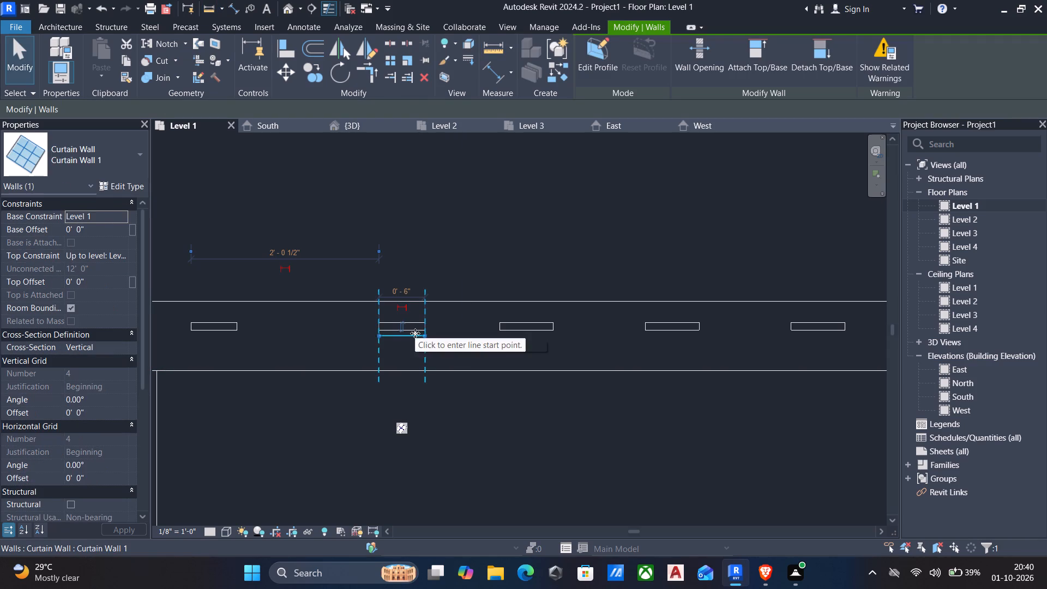
key(Left)
key(Left)
key(Left)
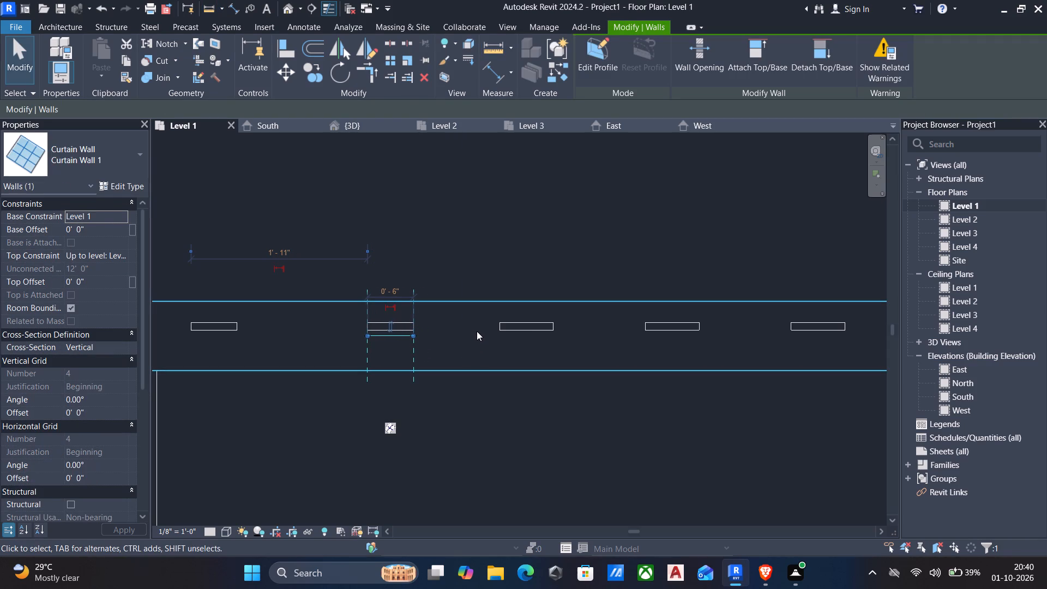
key(Escape)
Measure the gap between the second and third curtain wall segments again.
key(d)
key(d)
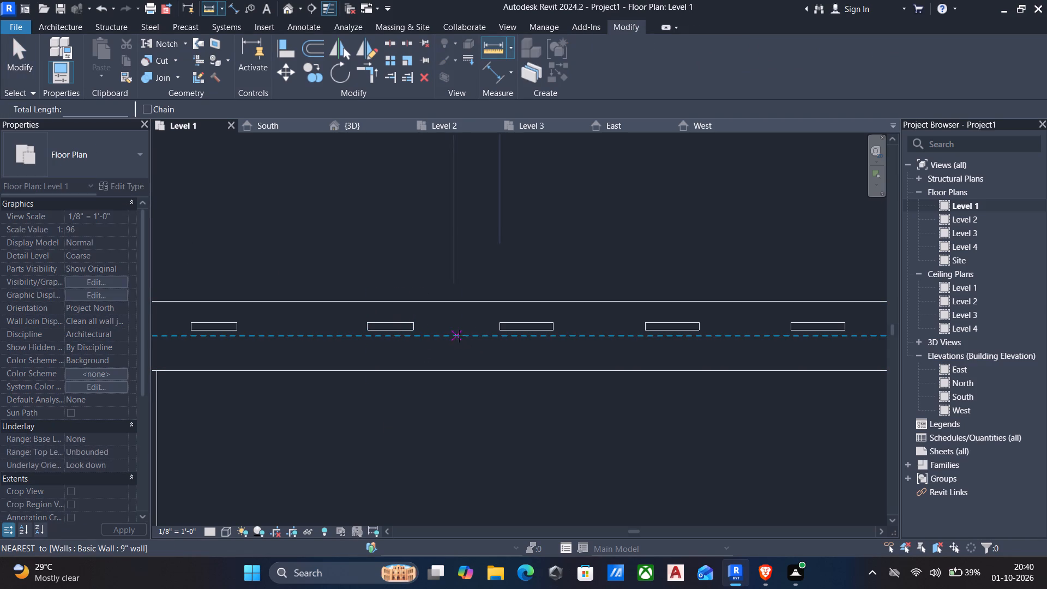
click(498, 330)
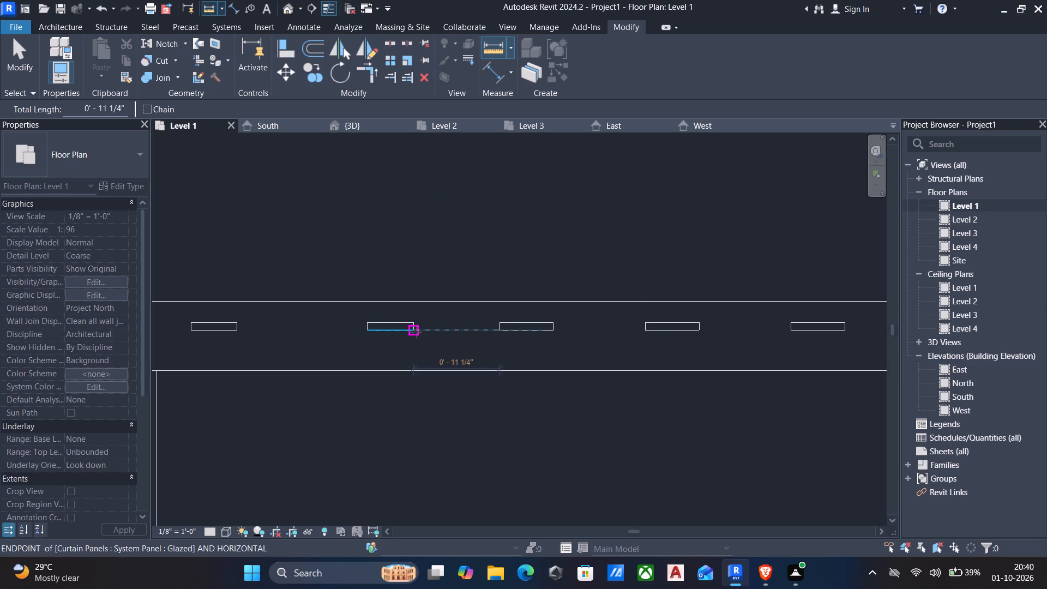
scroll(416, 332, up, 4)
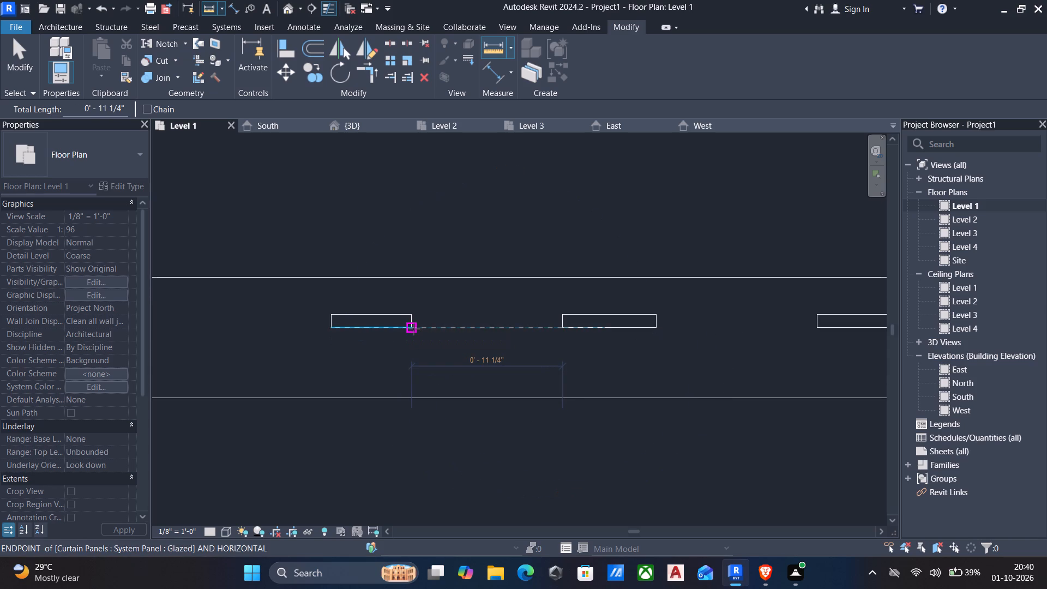
click(414, 329)
click(489, 362)
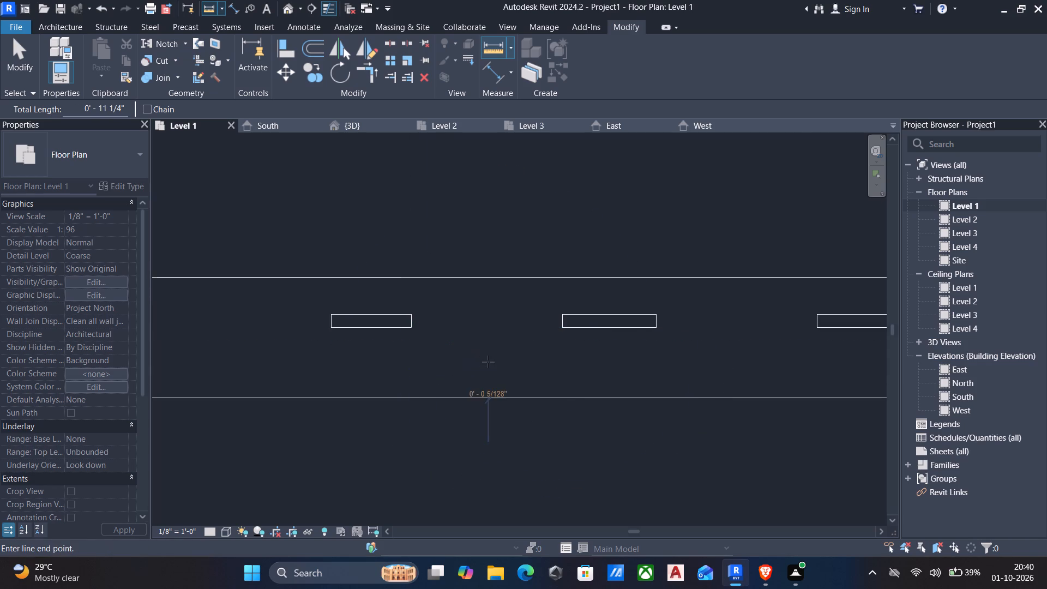
key(Escape)
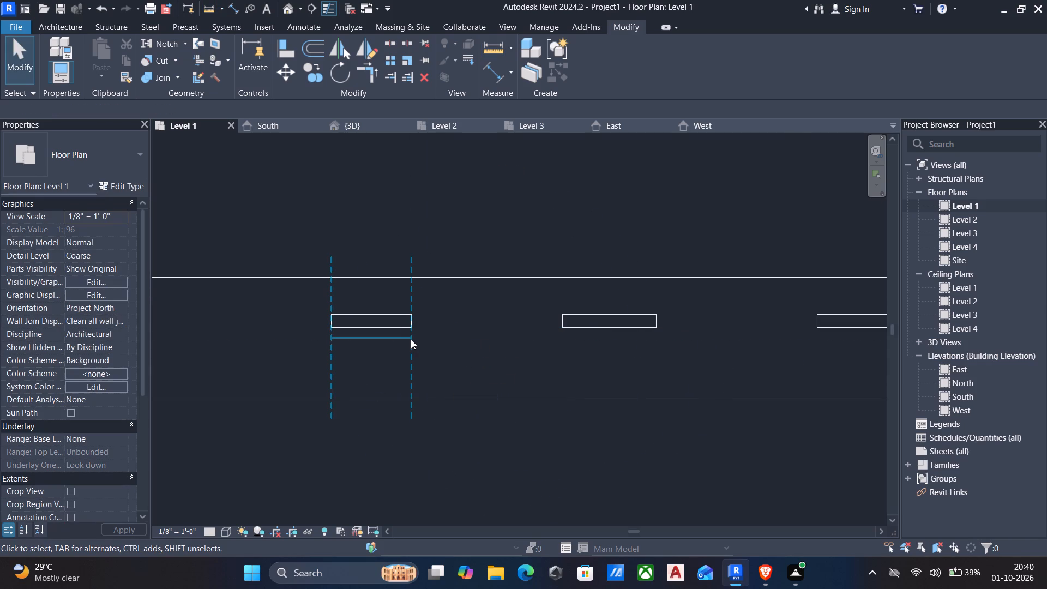
key(Escape)
Set the gap between the second and third curtain wall segments to 12" by moving the second segment.
click(405, 328)
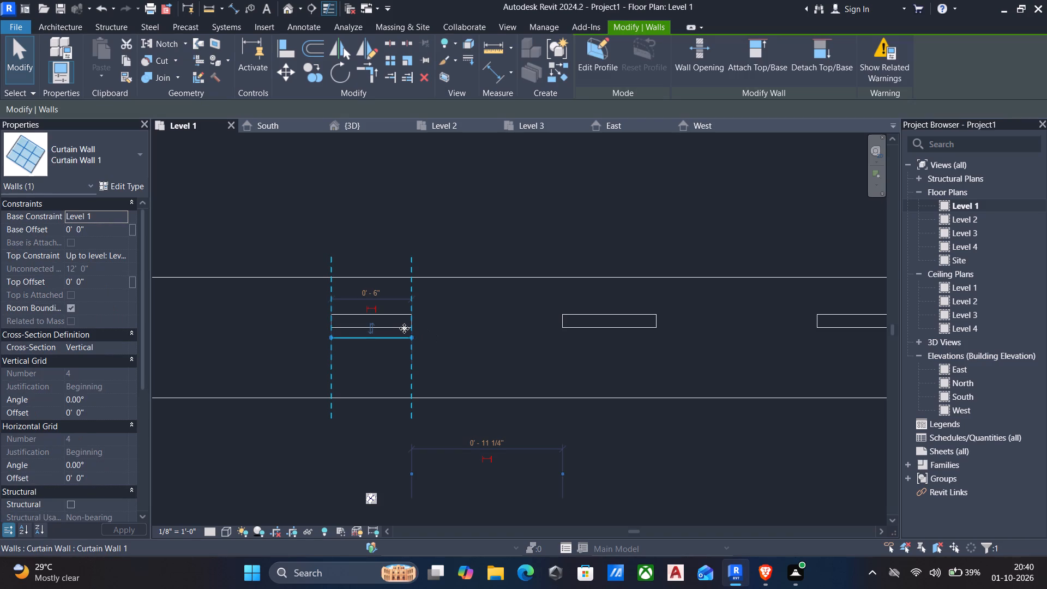
click(483, 438)
key(1)
key(2)
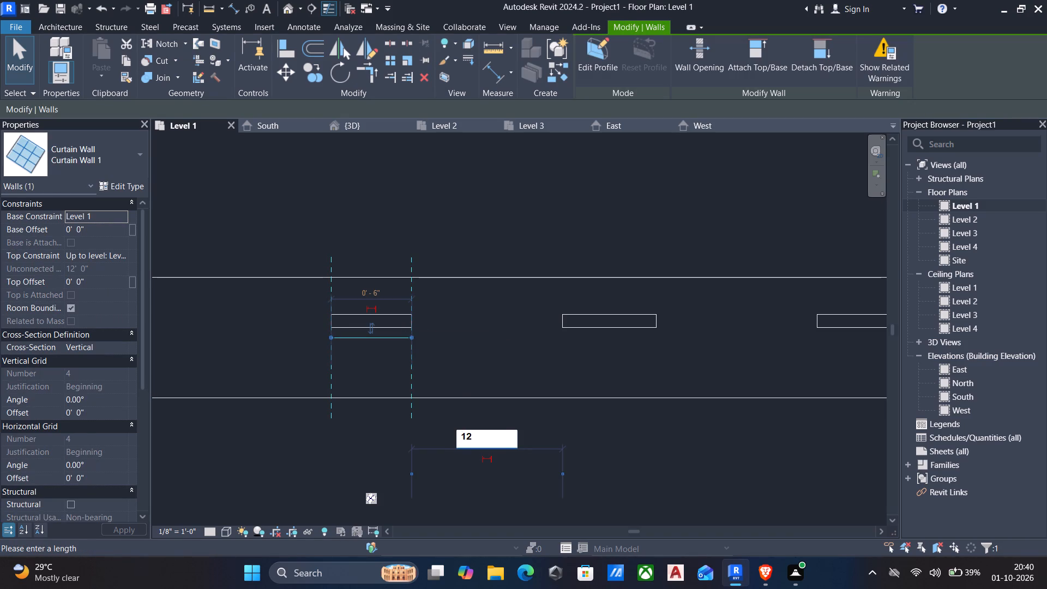
key(shift+quotedbl)
key(Return)
Nudge the first curtain wall segment toward the second, to about 2'-1" from the side wall, leaving a gap of about 9 1/4".
scroll(467, 434, down, 4)
middle_drag(460, 454, 640, 397)
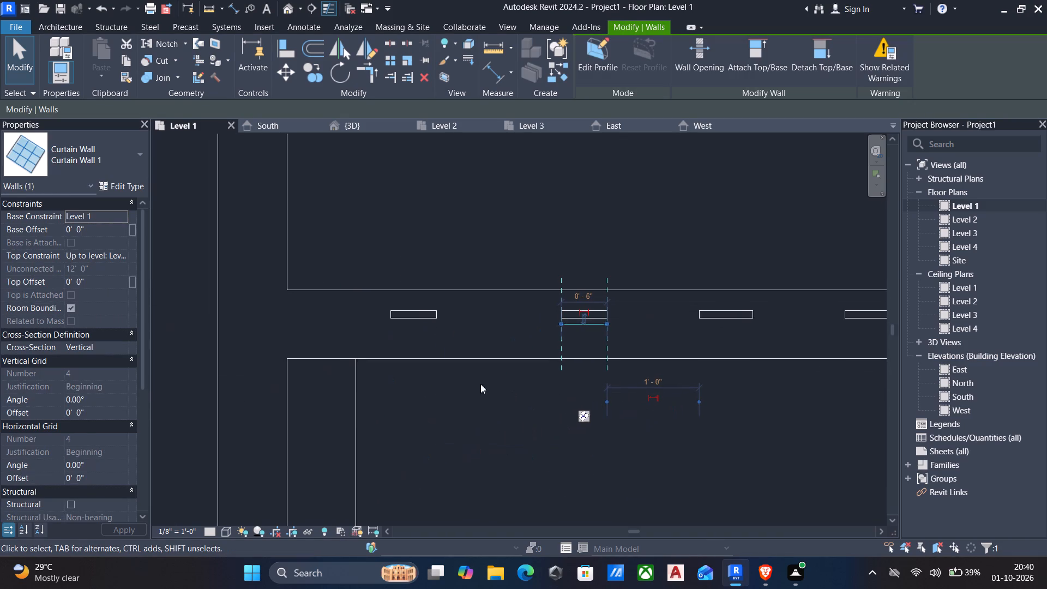
click(415, 327)
key(Right)
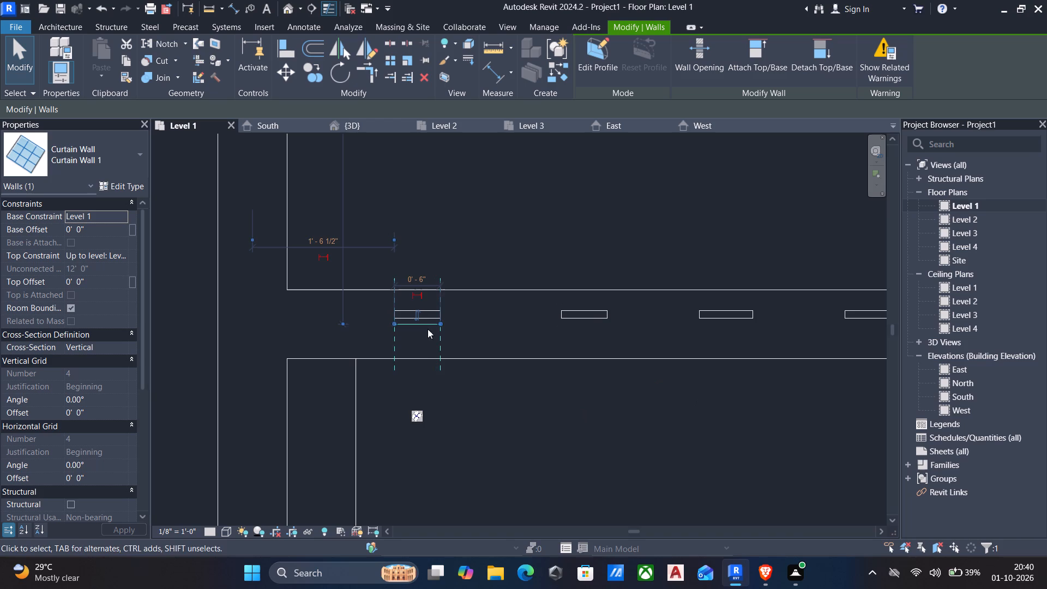
key(Right)
key(Right)
key(Right)
key(Right)
key(Right)
key(Right)
key(Right)
key(Right)
key(Right)
key(Right)
key(Right)
key(Right)
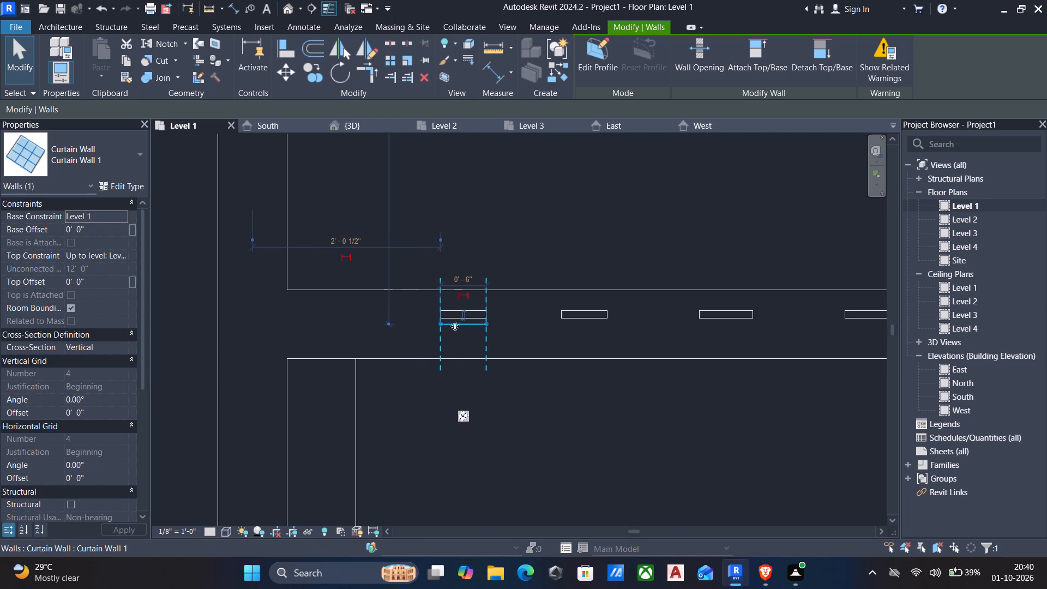
key(Right)
click(570, 311)
click(465, 325)
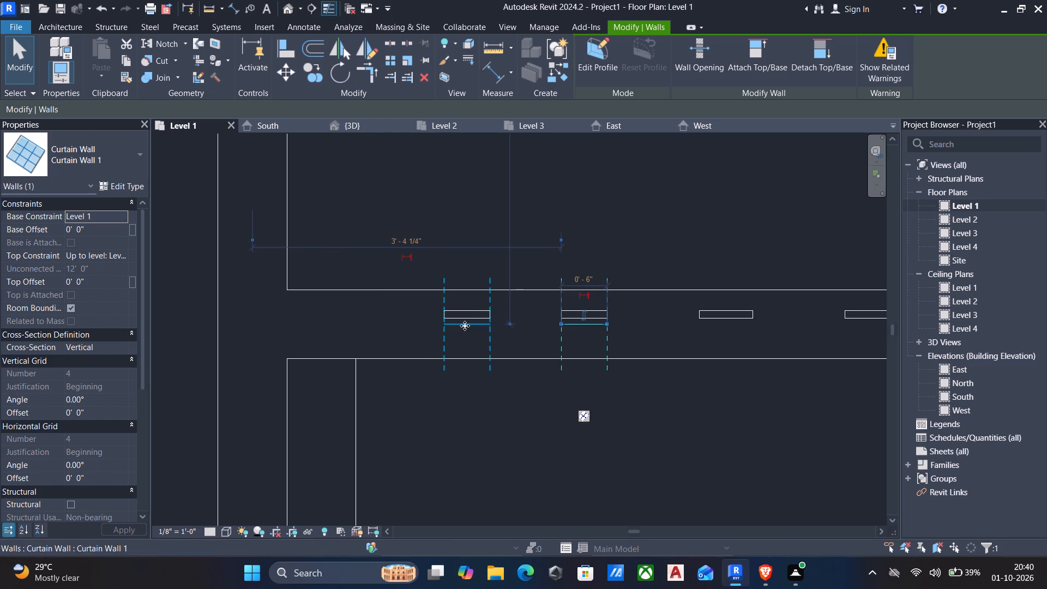
click(571, 319)
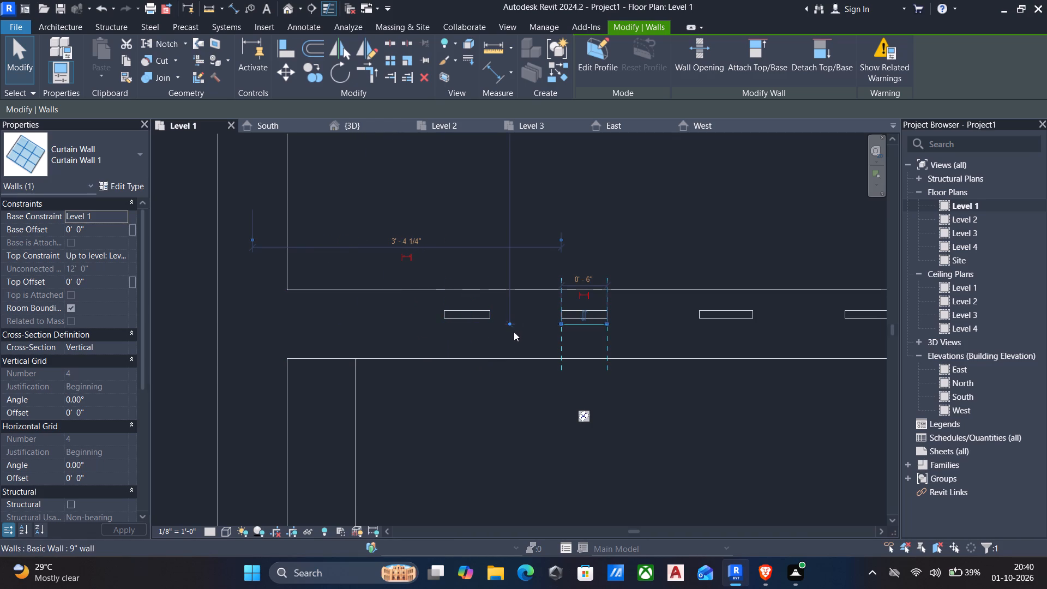
click(474, 329)
Measure the gap between the first and second curtain wall segments.
key(d)
key(d)
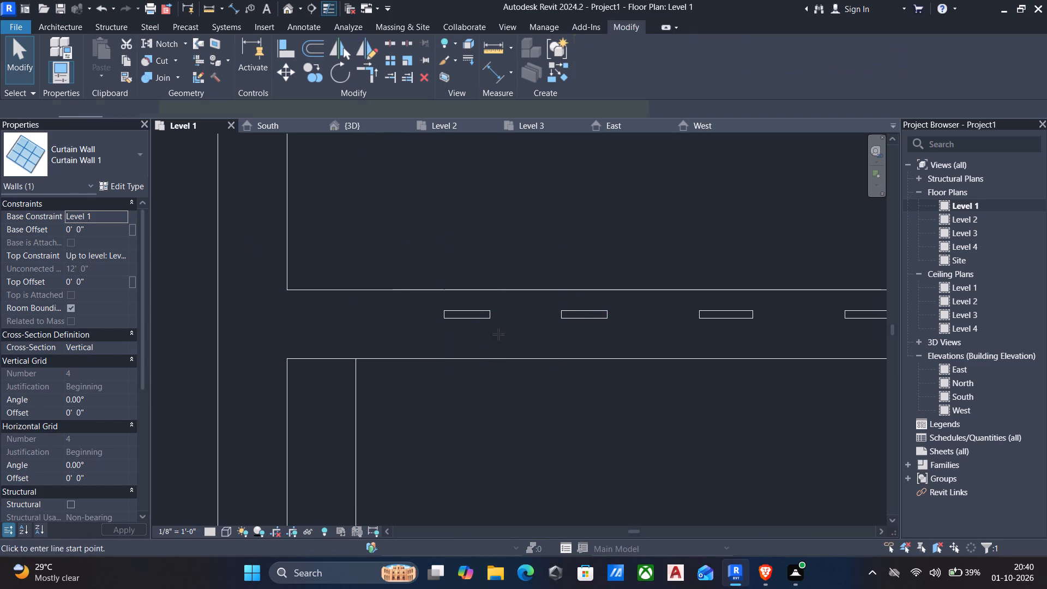
click(561, 322)
scroll(490, 324, up, 8)
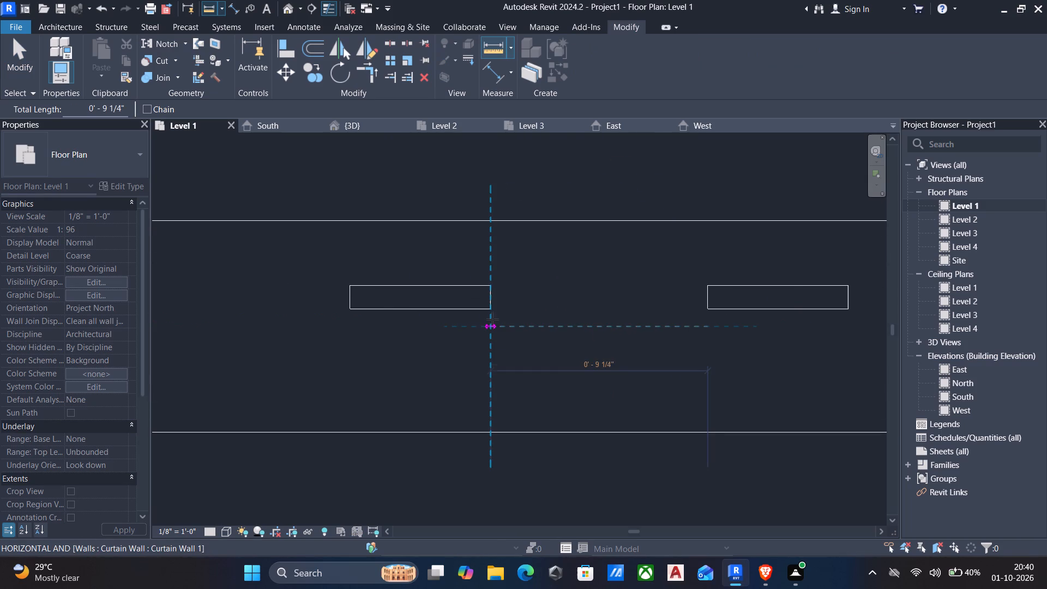
click(489, 327)
key(Escape)
scroll(488, 327, down, 5)
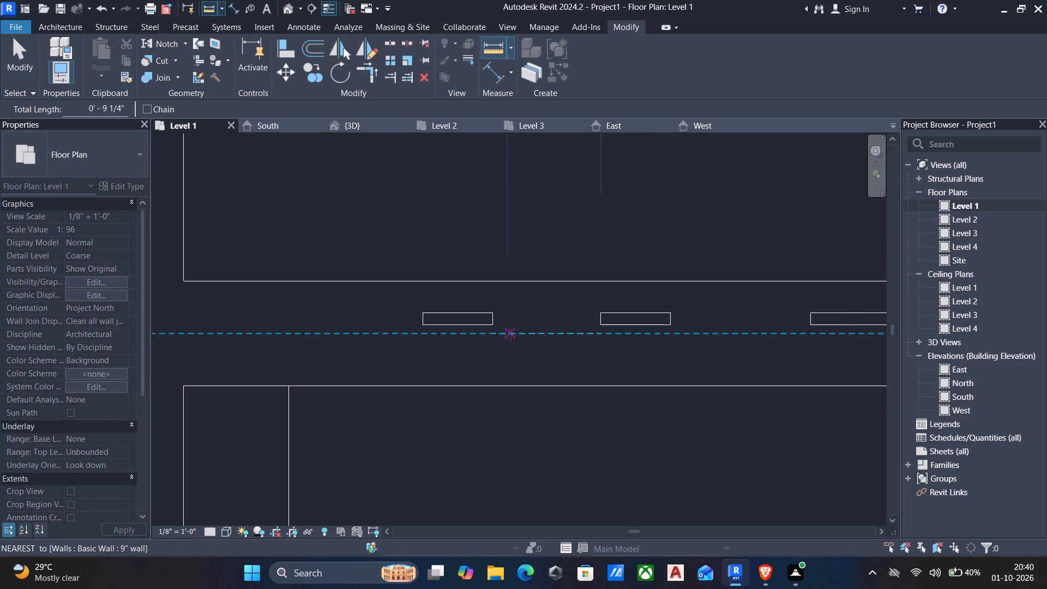
scroll(510, 335, up, 1)
scroll(562, 338, down, 5)
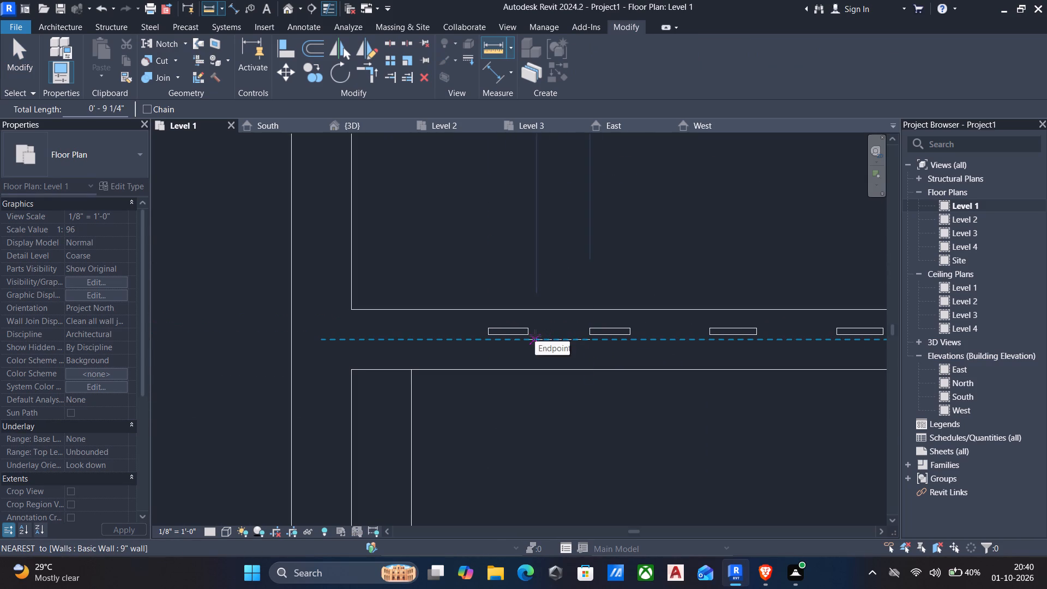
key(Escape)
Nudge the first curtain wall segment two increments away from the second.
click(515, 333)
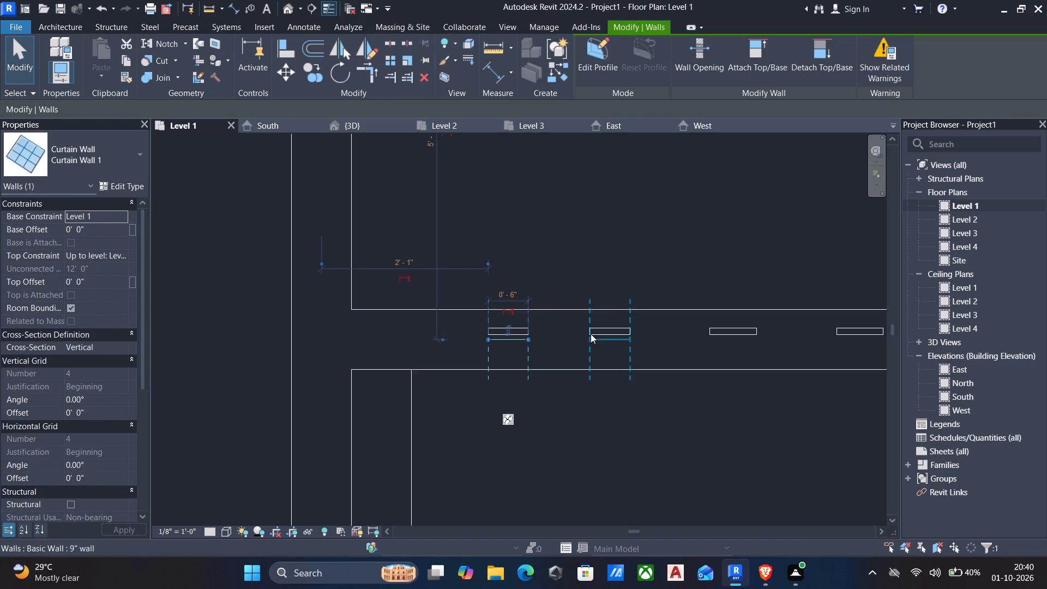
click(592, 334)
scroll(568, 360, down, 3)
click(521, 342)
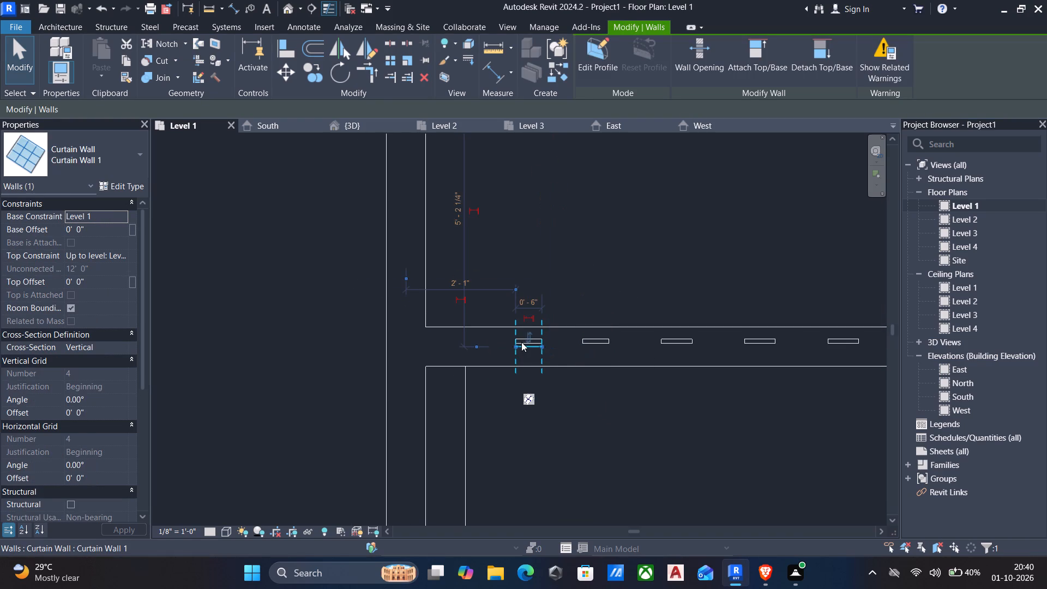
key(Left)
key(Left)
key(Escape)
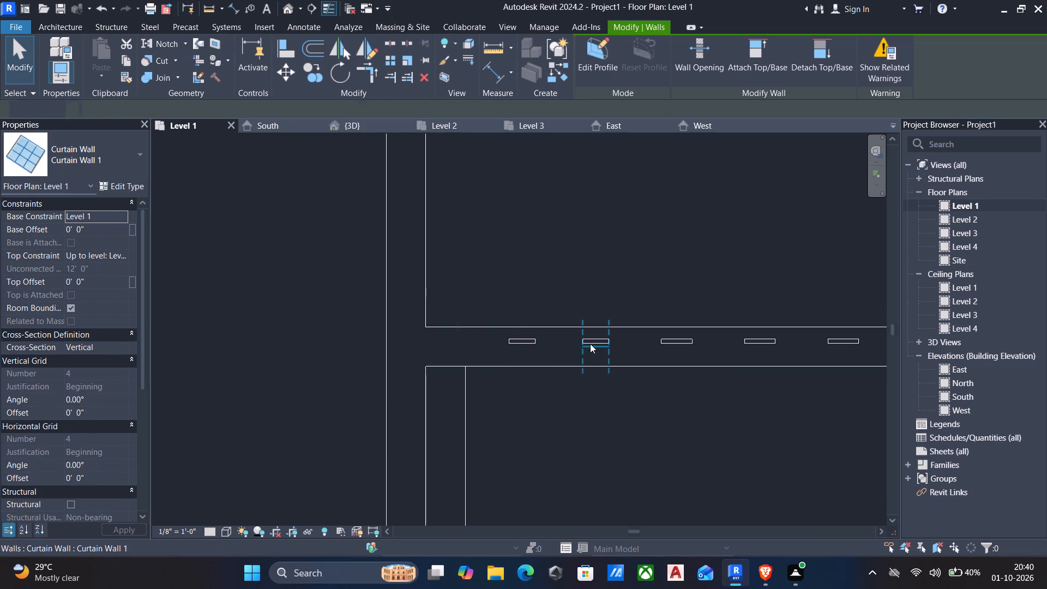
Measure the gap between the first and second curtain wall segments.
text(dd)
scroll(590, 344, up, 7)
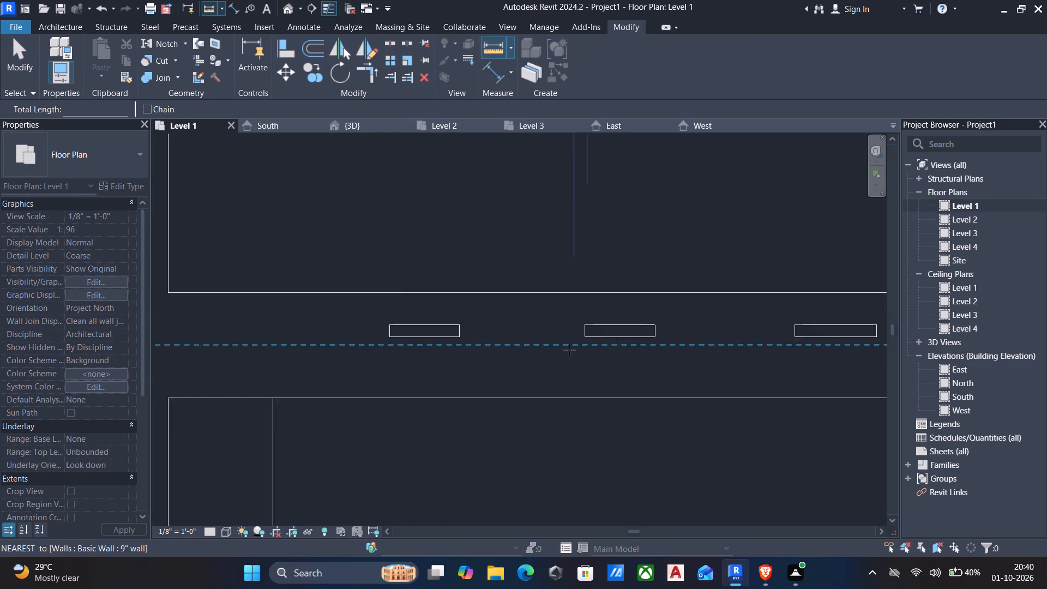
scroll(569, 350, up, 2)
click(588, 333)
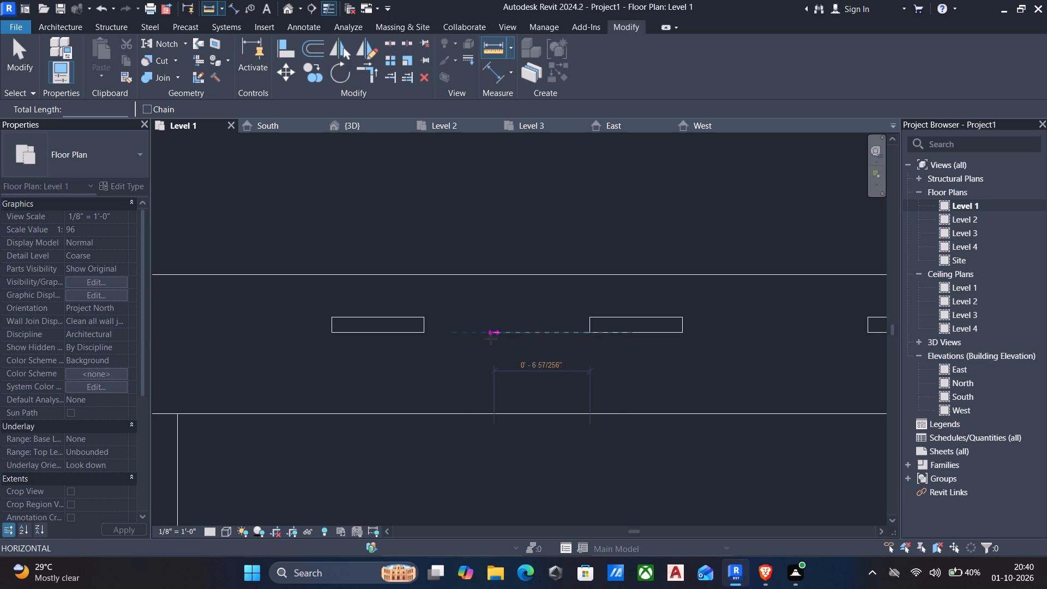
click(424, 336)
scroll(473, 360, down, 2)
key(Escape)
scroll(482, 372, down, 3)
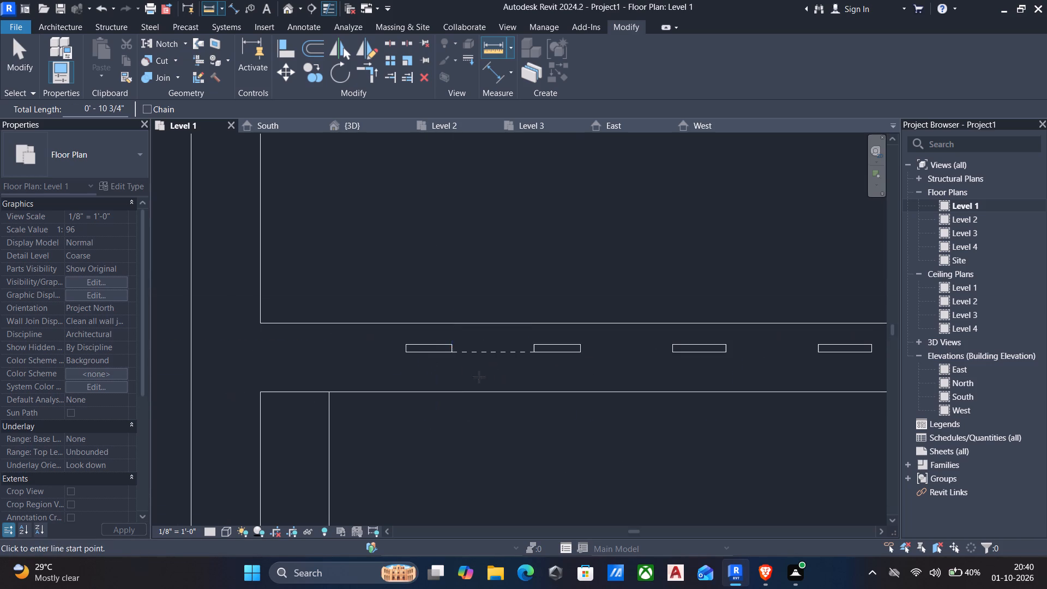
key(Escape)
Nudge the first curtain wall segment two increments away from the second, to about 1'-10 1/2" from the side wall.
click(431, 354)
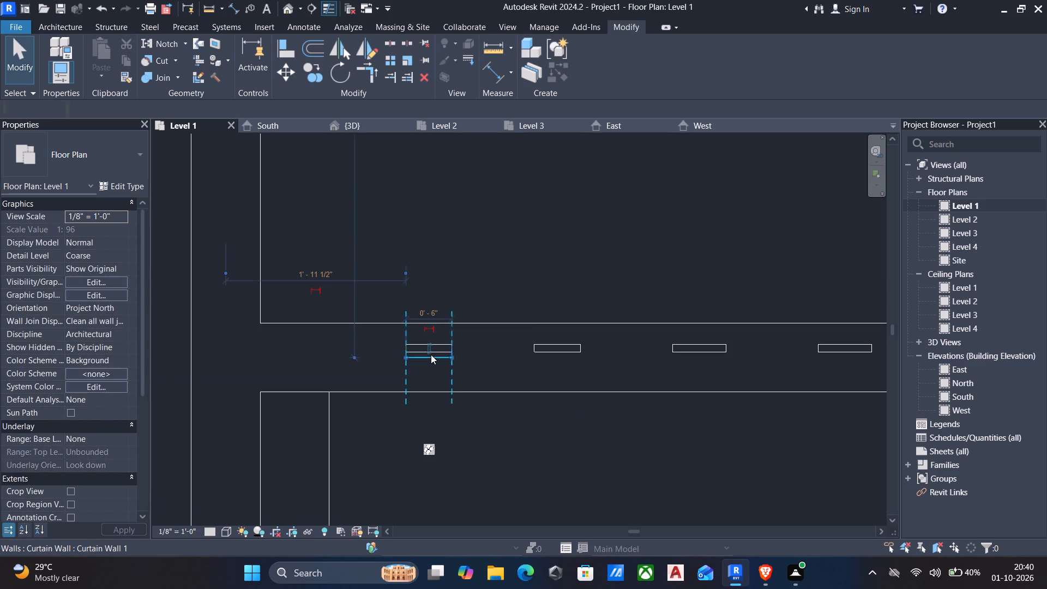
key(Left)
key(Left)
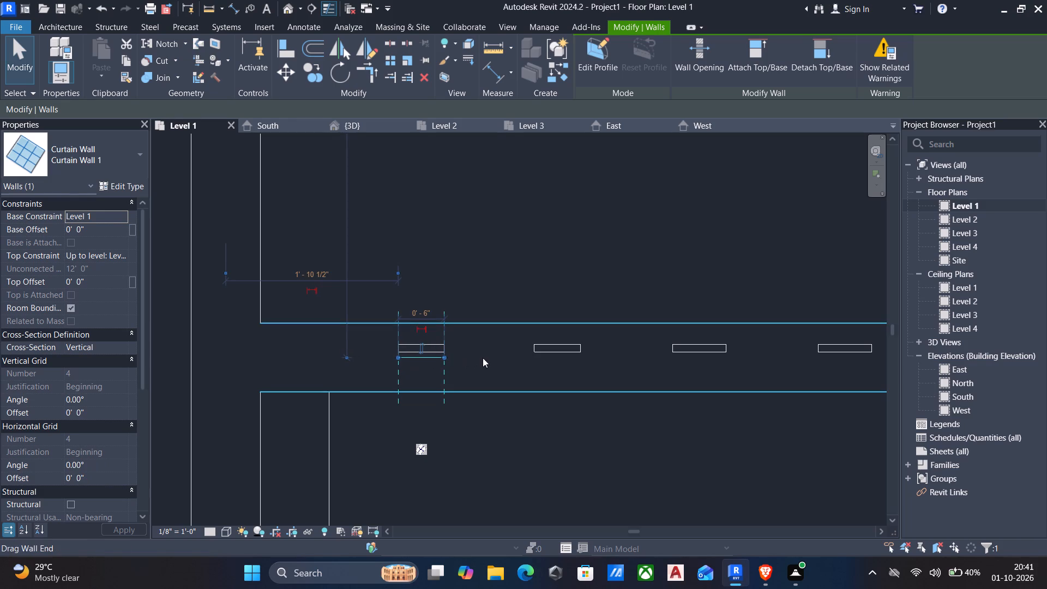
key(Escape)
Measure the gap between the first and second curtain wall segments again.
text(dd)
scroll(532, 347, up, 3)
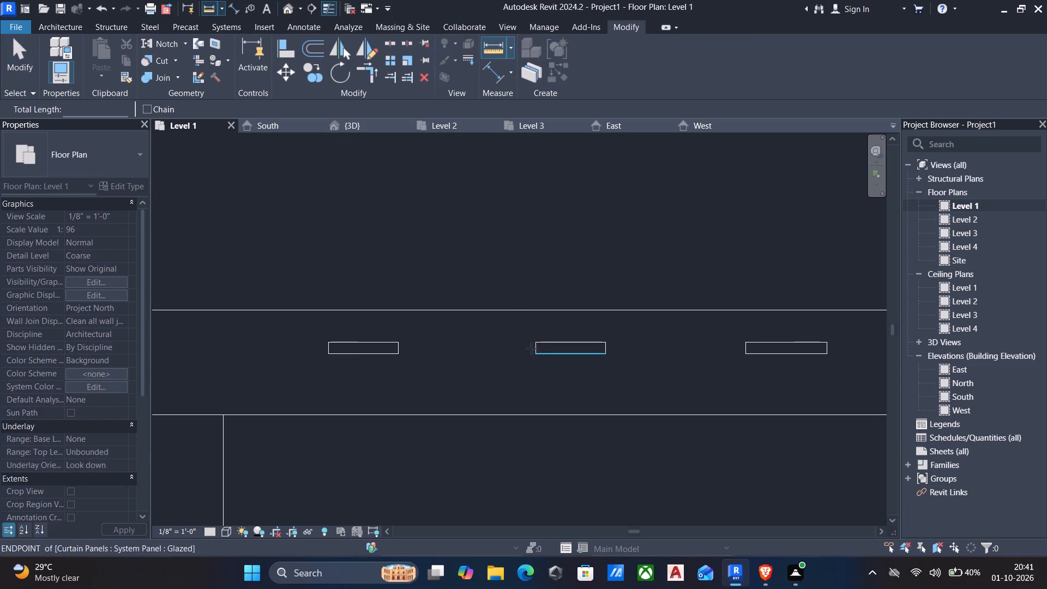
click(538, 353)
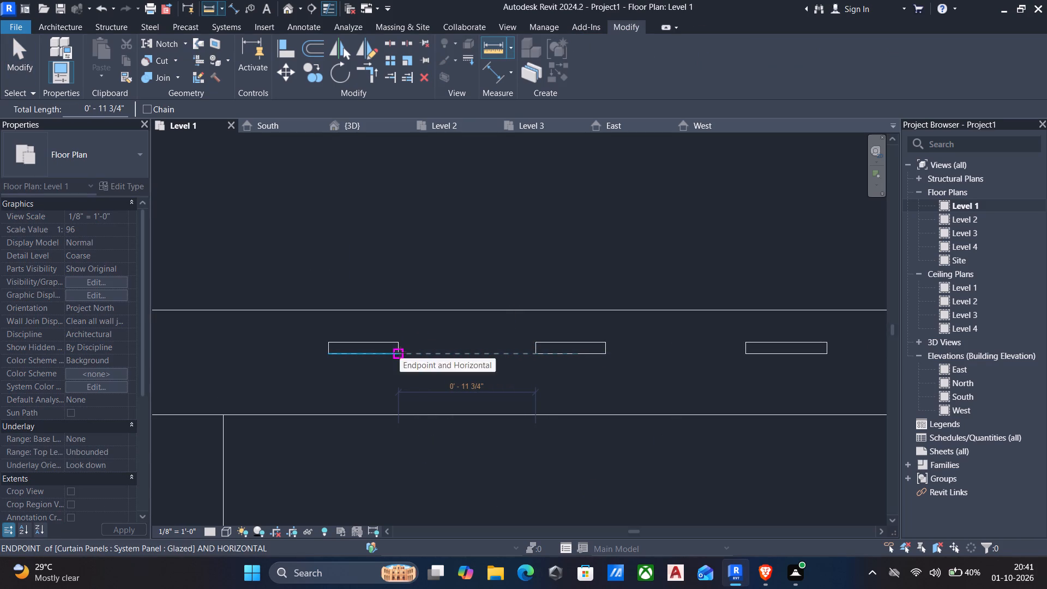
click(400, 352)
key(Escape)
scroll(408, 358, down, 6)
key(Escape)
Nudge the first curtain wall segment one more increment away from the second, to about 1'-10" from the side wall.
click(412, 365)
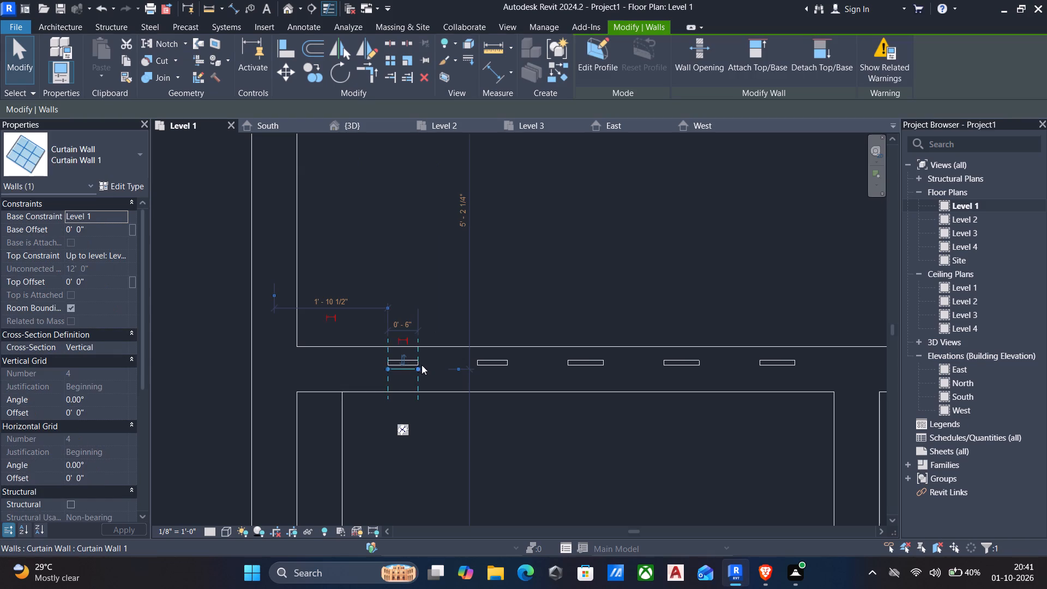
key(Left)
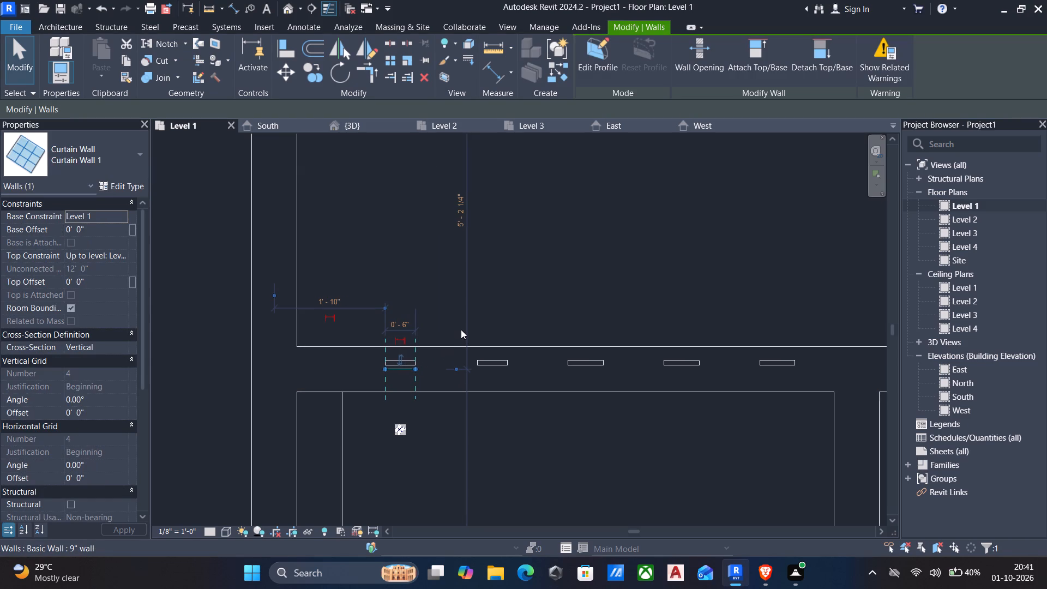
key(Escape)
Recheck the gap between the first and second curtain wall segments with a measurement.
key(d)
key(d)
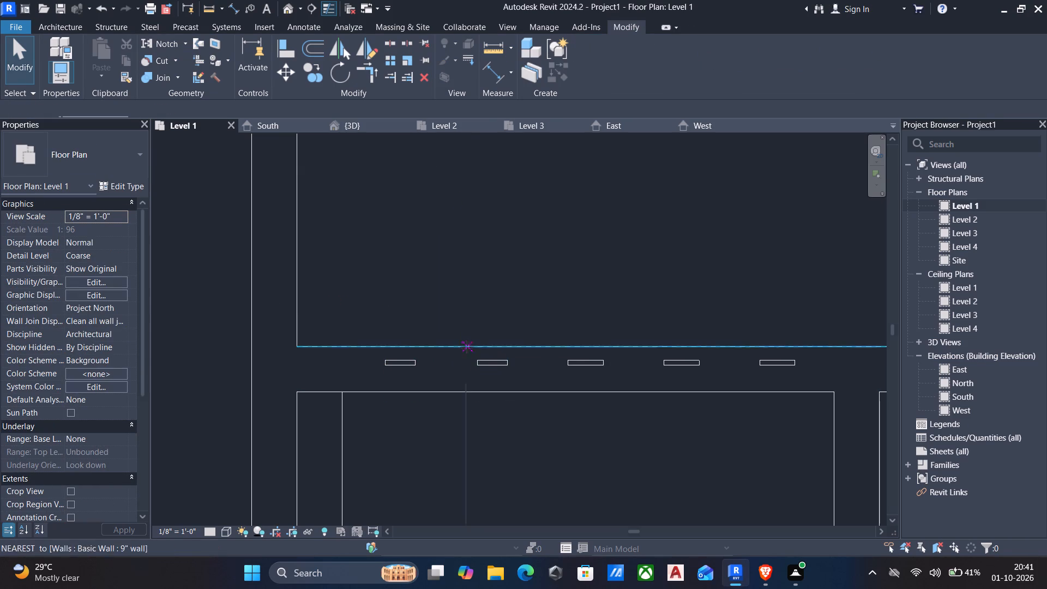
scroll(475, 369, up, 5)
click(478, 361)
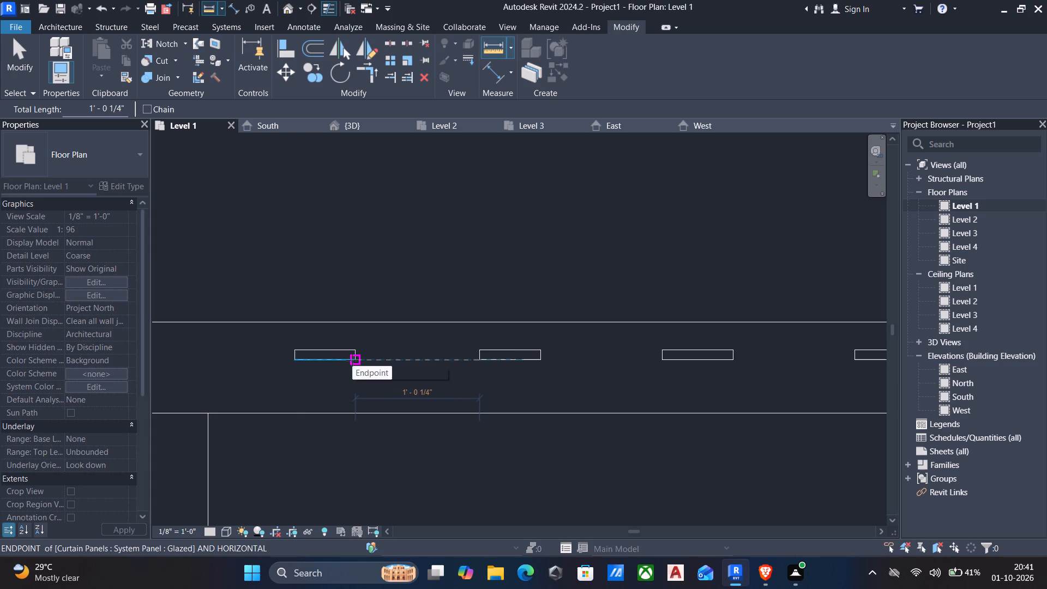
key(Escape)
scroll(355, 362, down, 5)
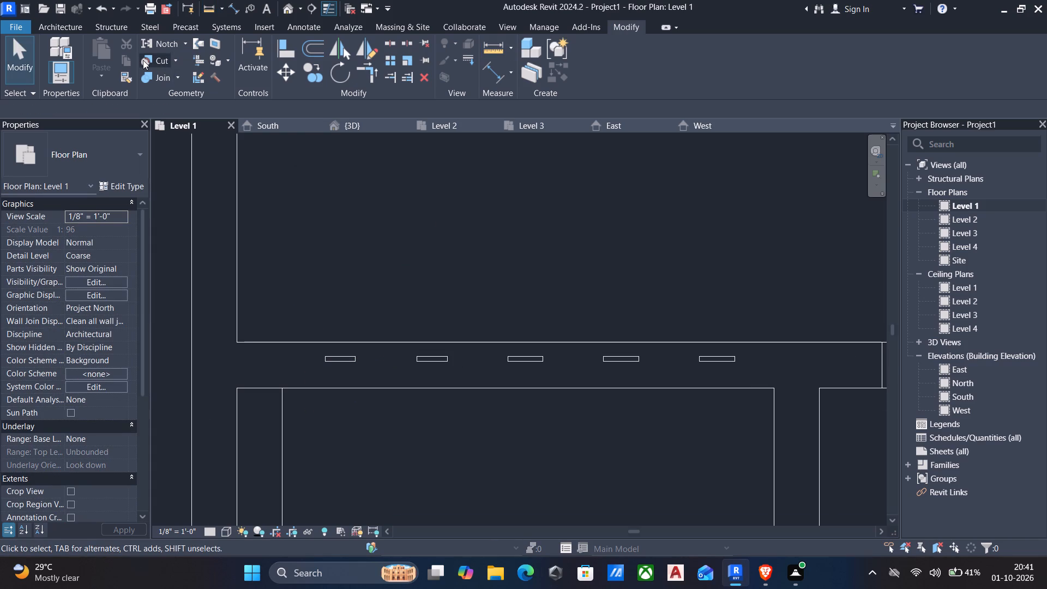
Cut the front wall with the first curtain wall segment.
click(160, 63)
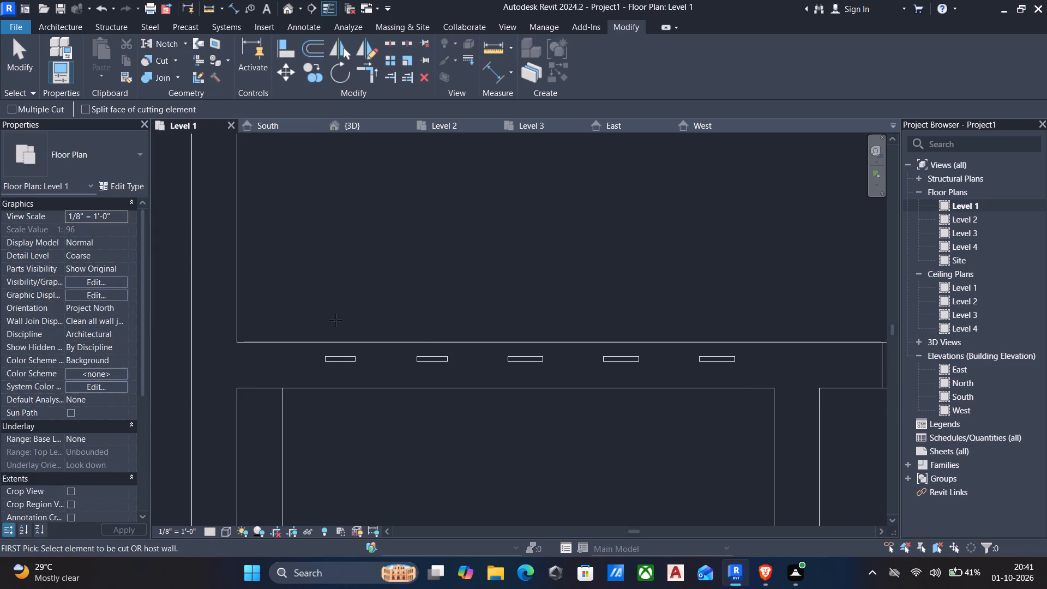
click(315, 342)
click(349, 359)
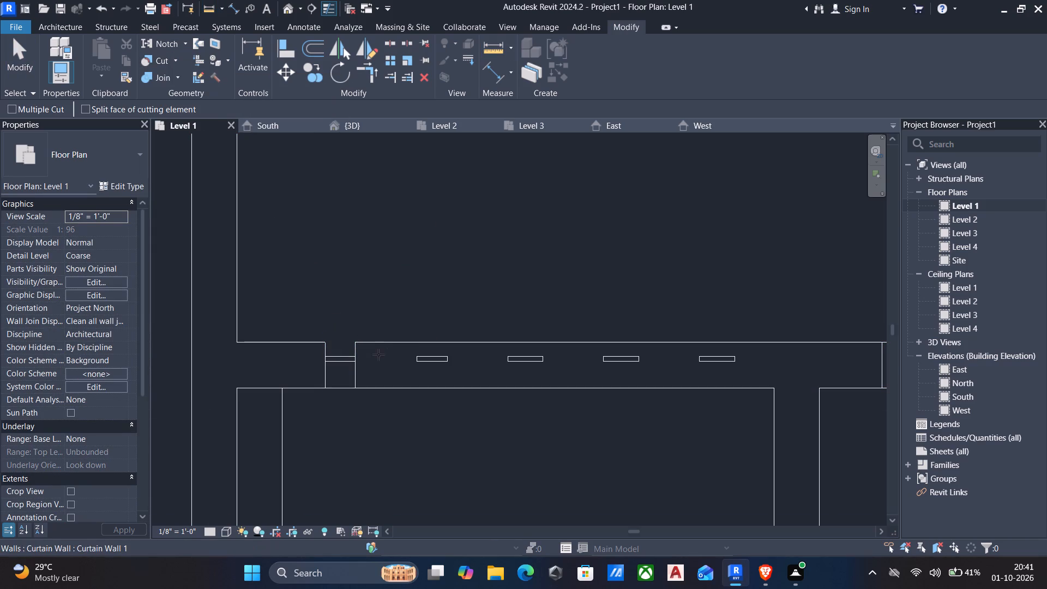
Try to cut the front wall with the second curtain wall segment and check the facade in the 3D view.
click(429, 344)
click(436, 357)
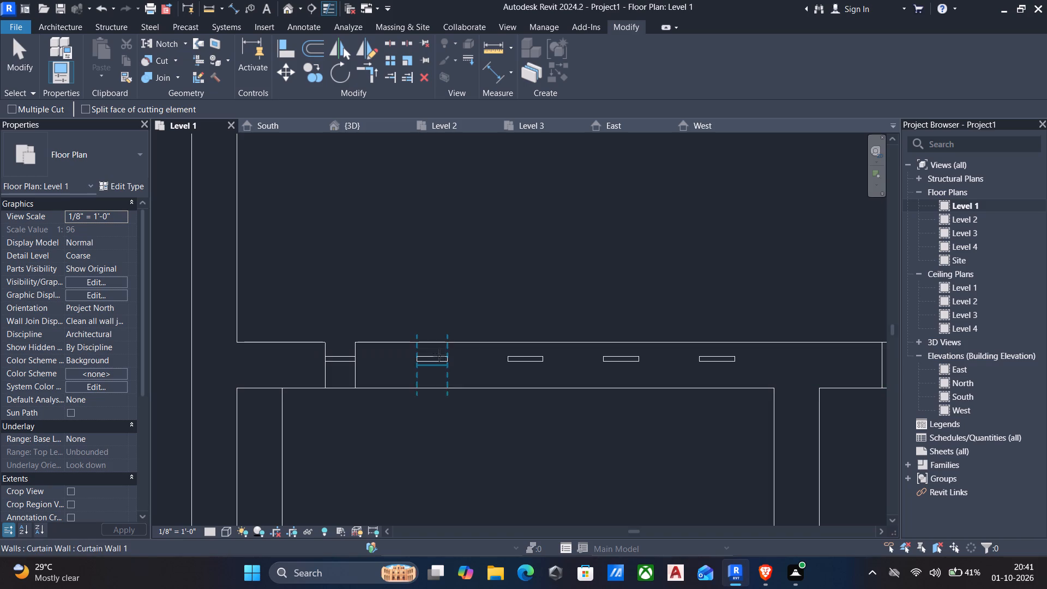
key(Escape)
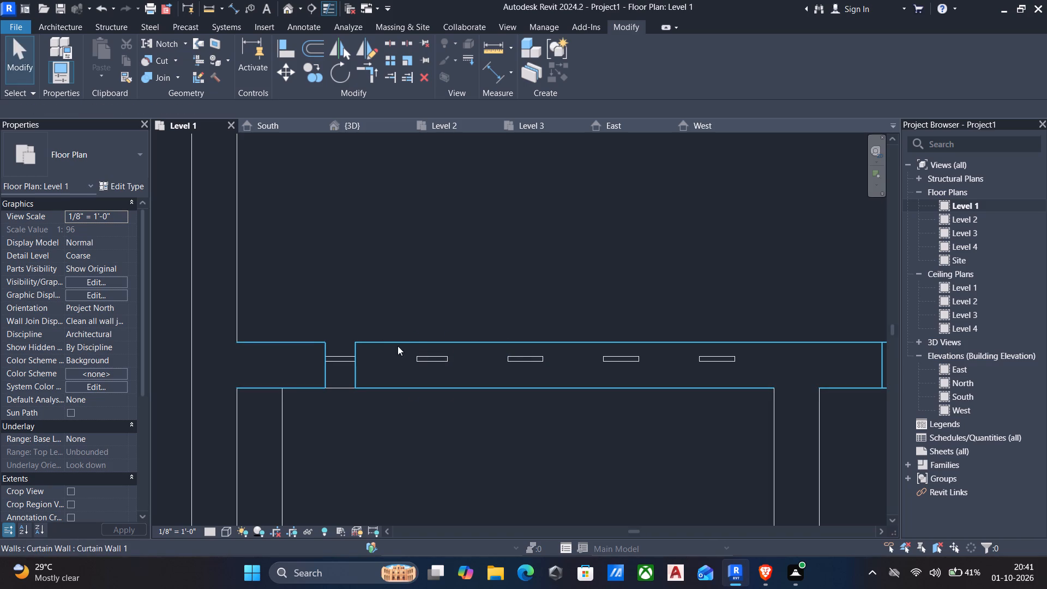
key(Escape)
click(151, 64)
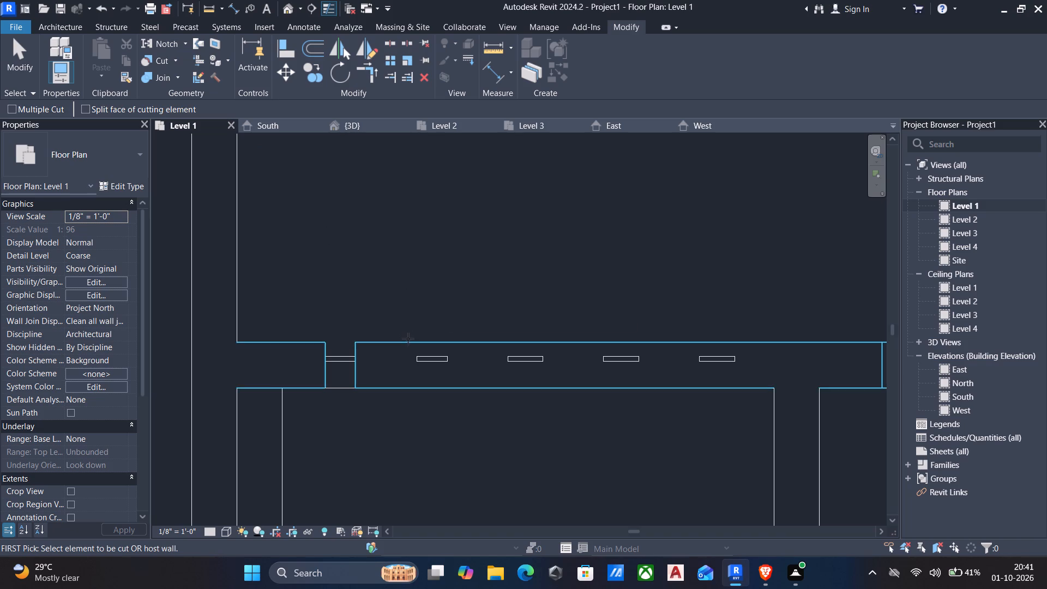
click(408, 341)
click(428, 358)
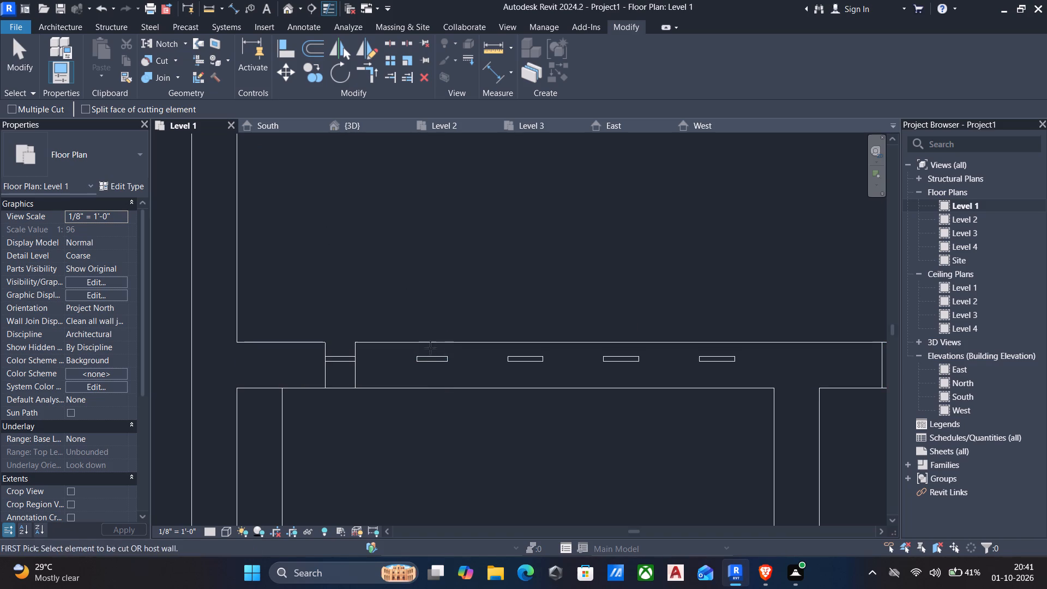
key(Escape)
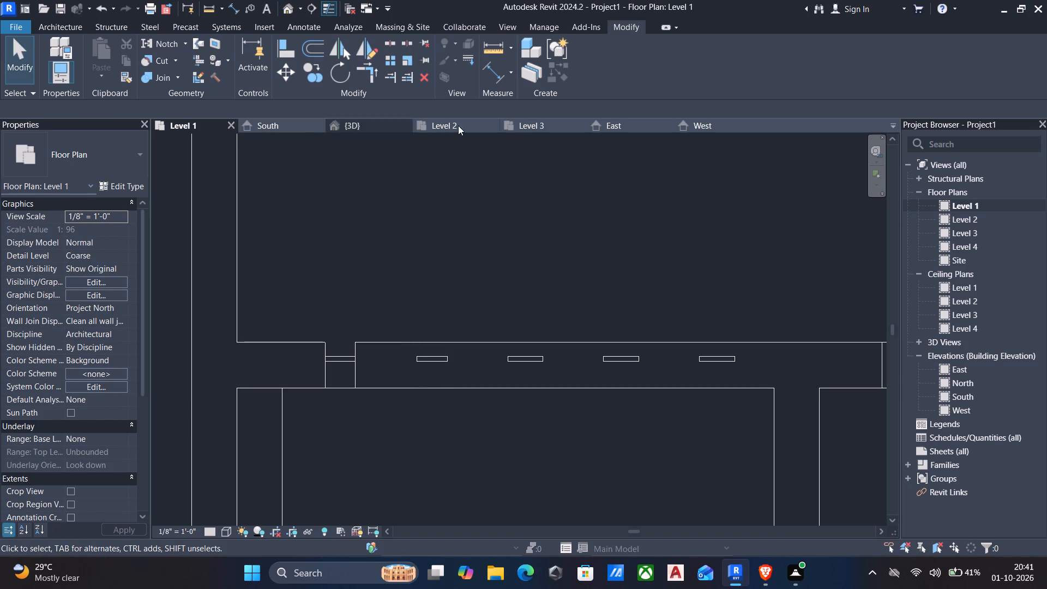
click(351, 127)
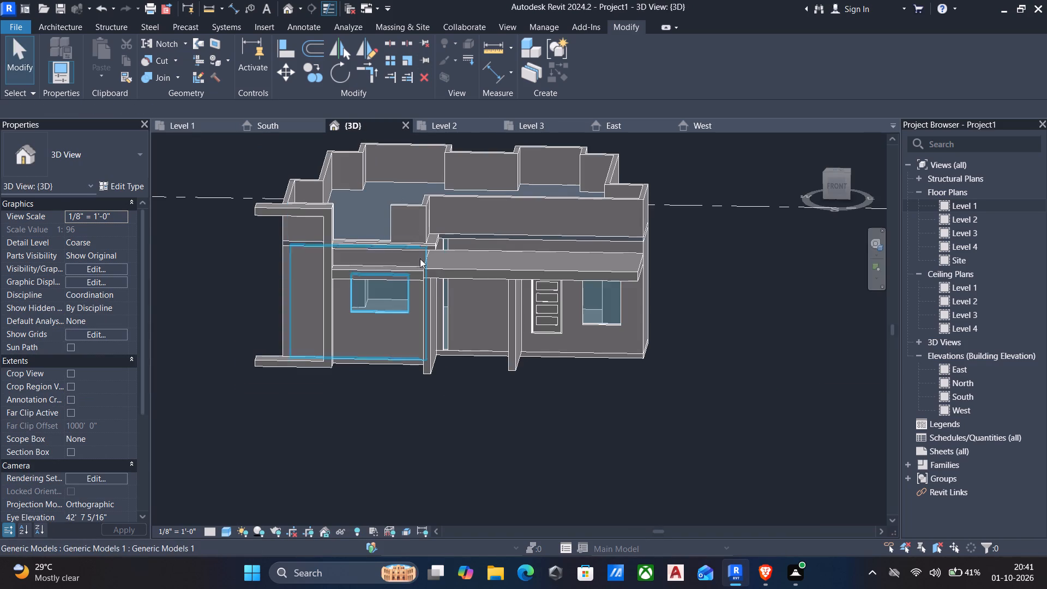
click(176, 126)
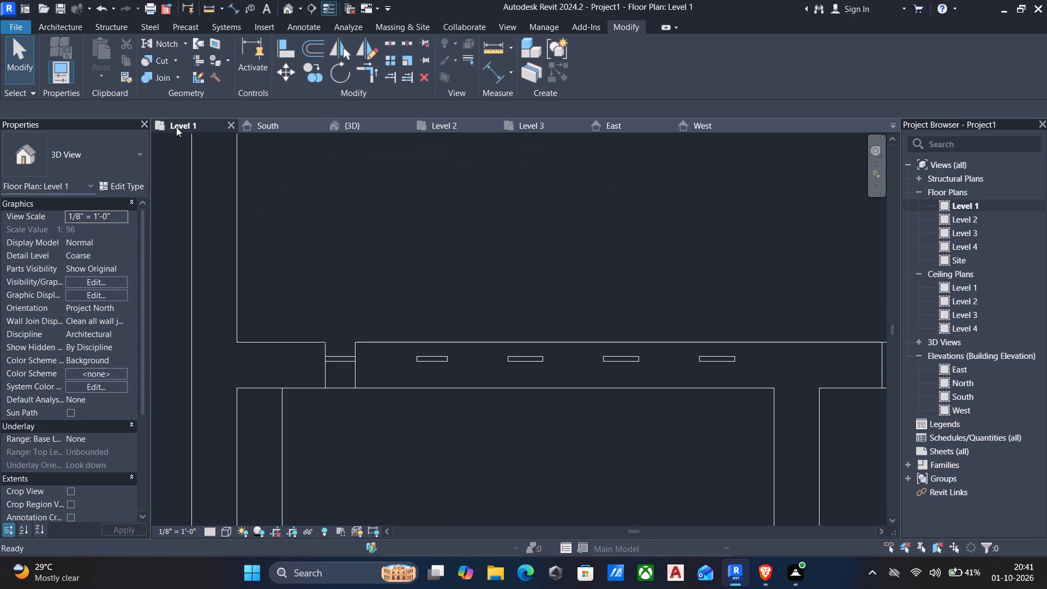
Cut the front wall with the second curtain wall segment in the Level 1 plan.
click(153, 63)
click(480, 341)
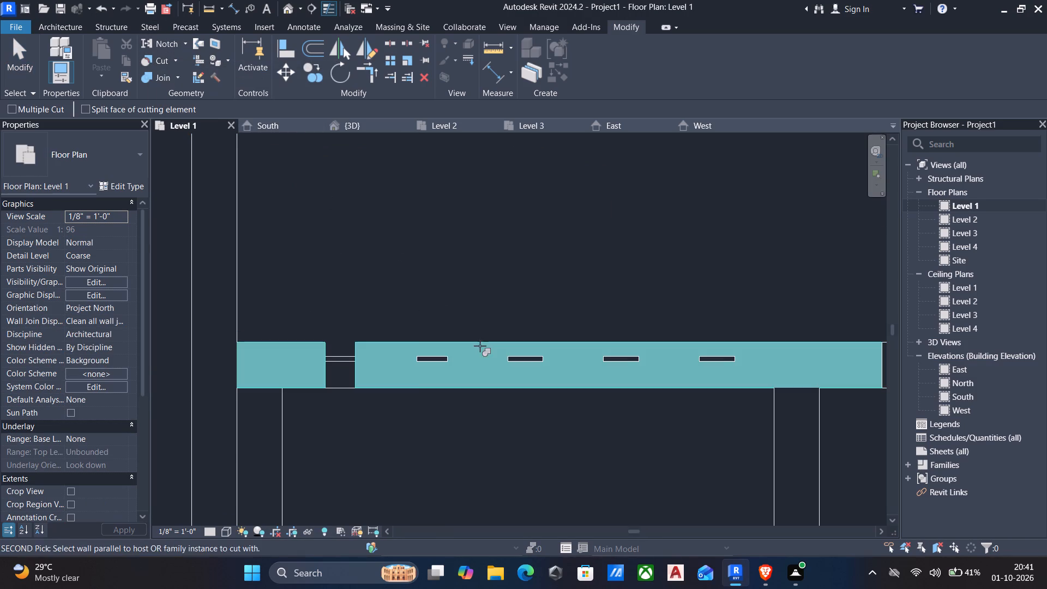
click(432, 359)
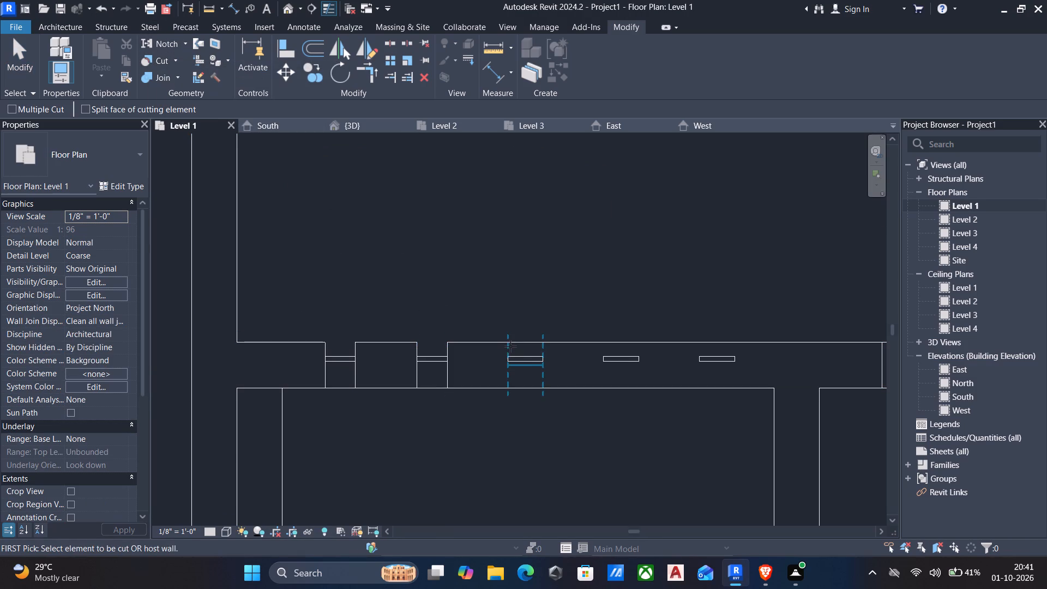
key(Escape)
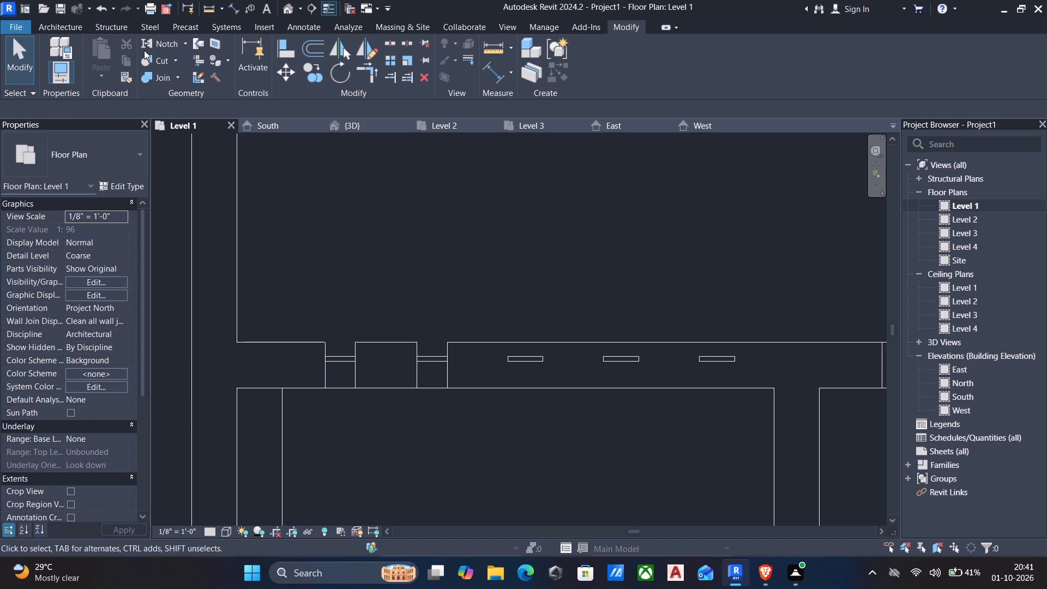
Cut the front wall with the third, fourth and fifth curtain wall segments using Multiple Cut.
click(147, 63)
click(558, 343)
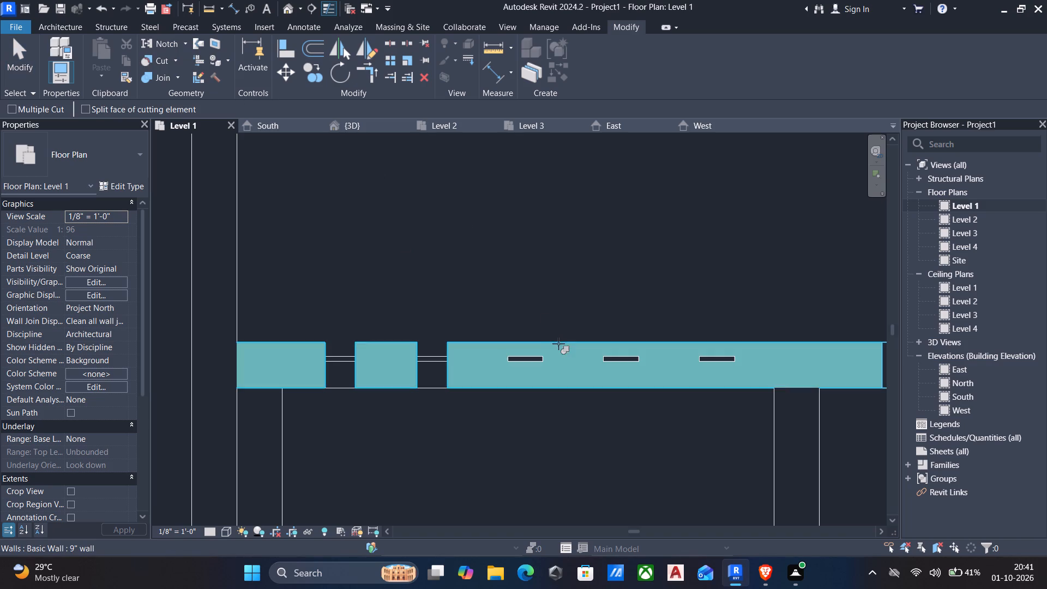
ctrl+click(513, 364)
ctrl+click(622, 362)
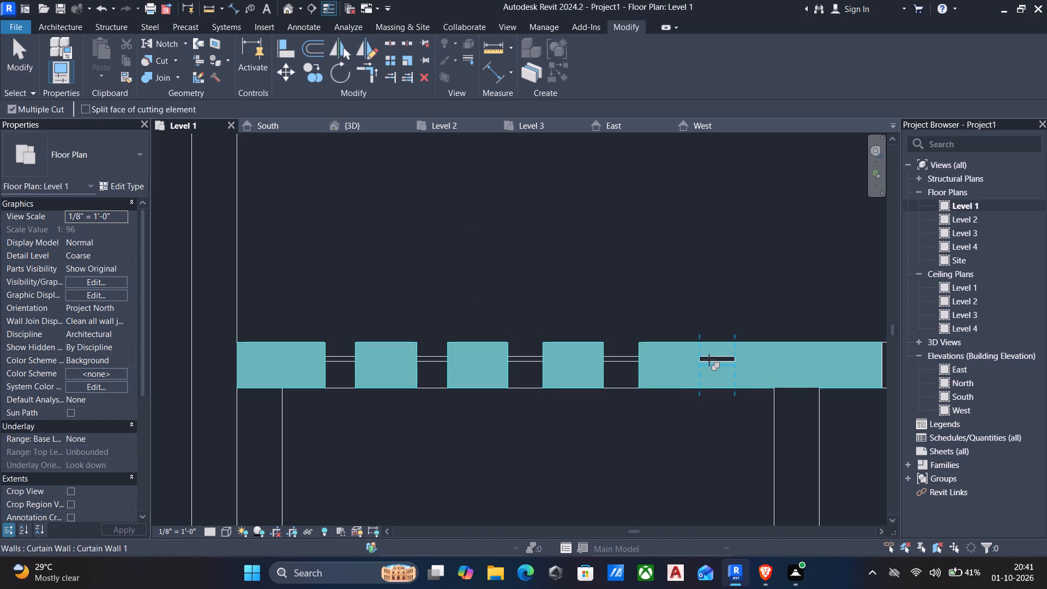
ctrl+click(711, 362)
scroll(712, 374, down, 4)
key(Escape)
scroll(664, 311, down, 2)
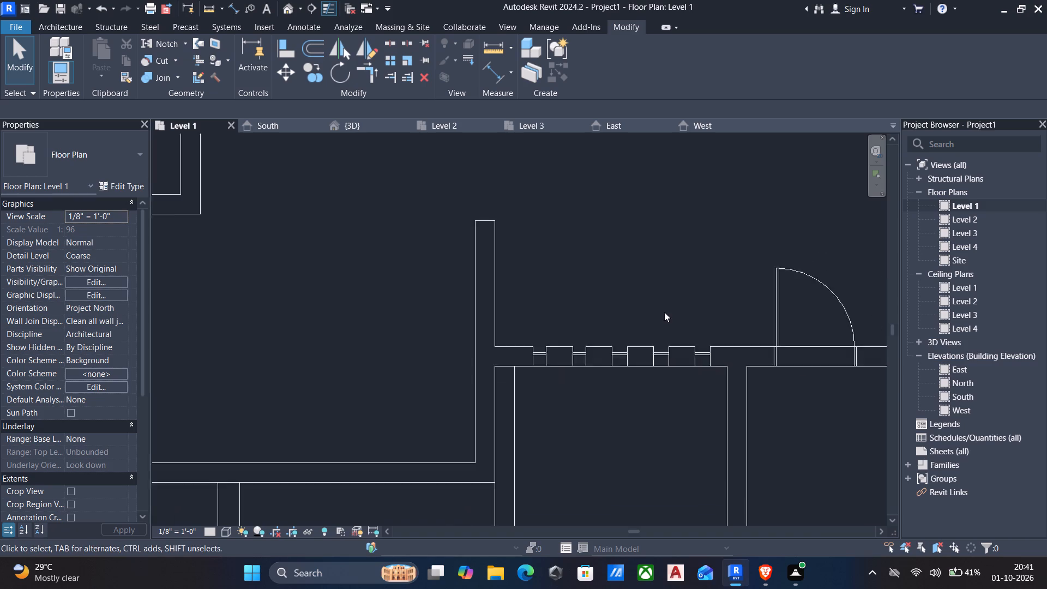
scroll(664, 312, down, 2)
In the 3D view, align the top of the leftmost curtain wall strip to the underside of the front canopy.
click(352, 129)
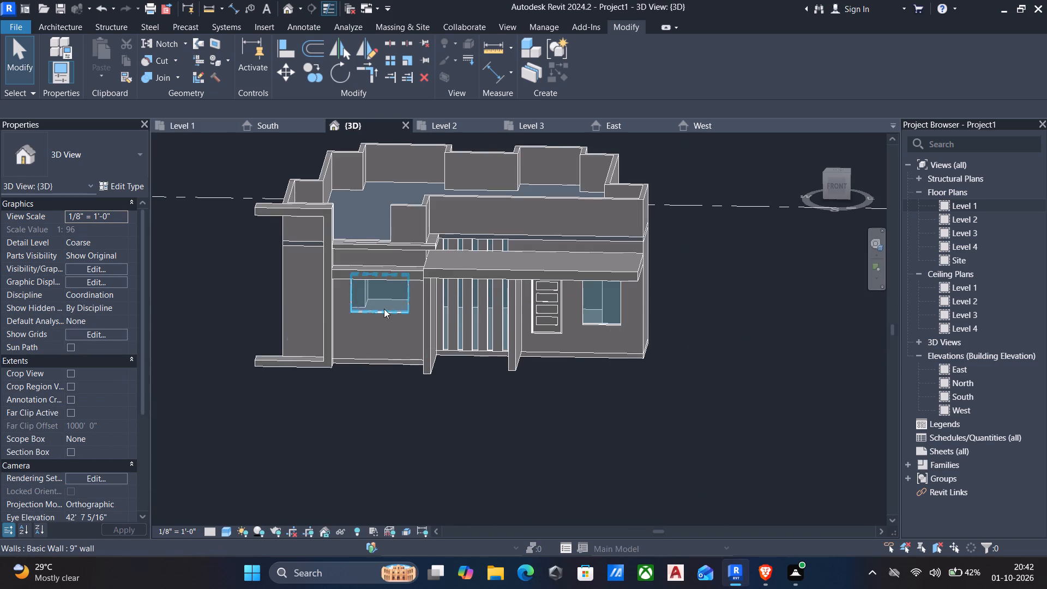
scroll(468, 319, up, 4)
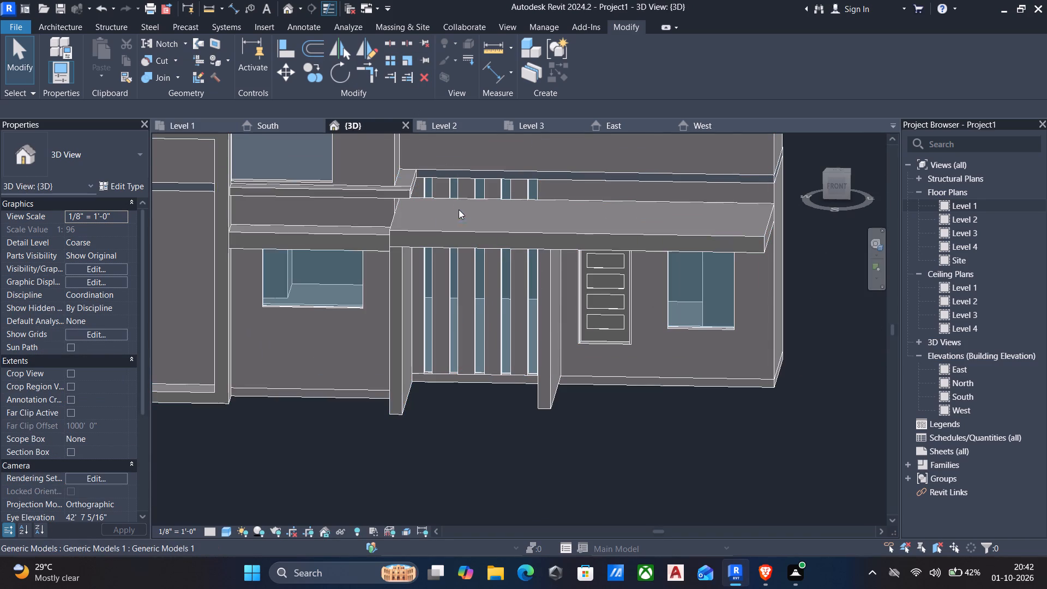
middle_drag(443, 214, 453, 151)
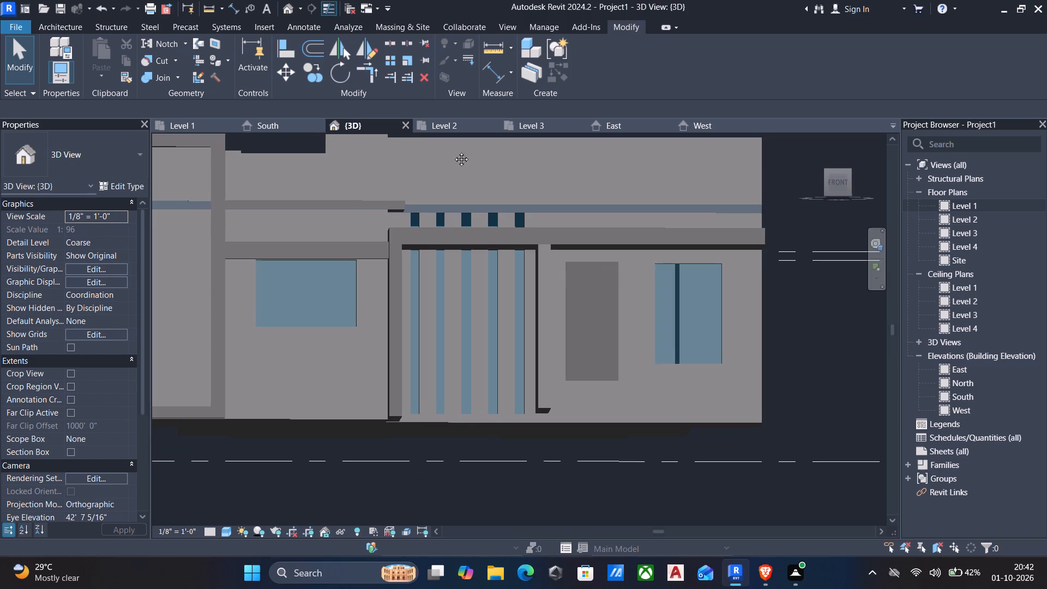
middle_drag(453, 151, 452, 155)
scroll(418, 202, up, 4)
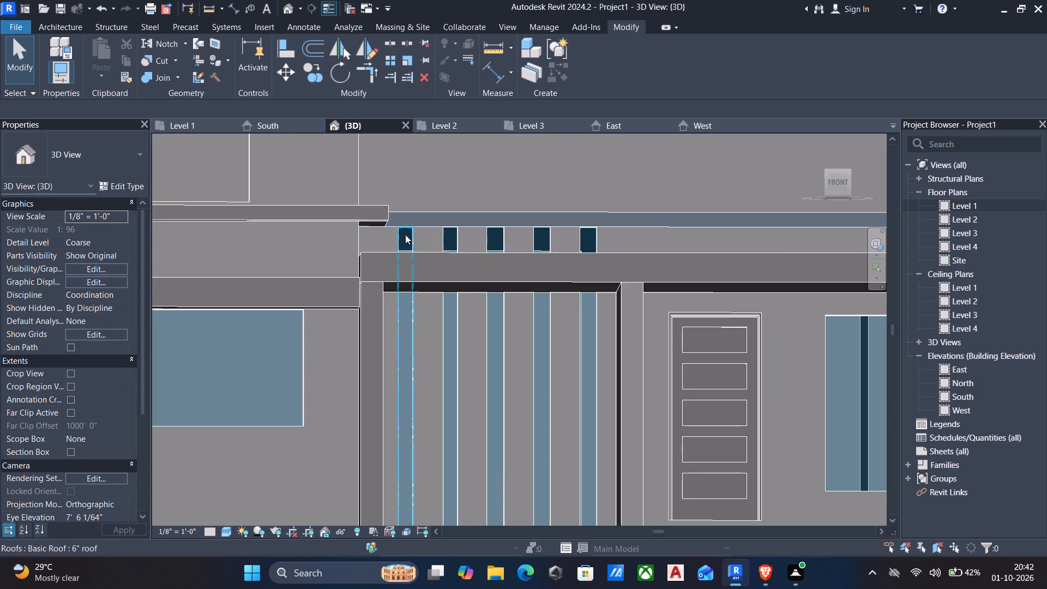
click(401, 311)
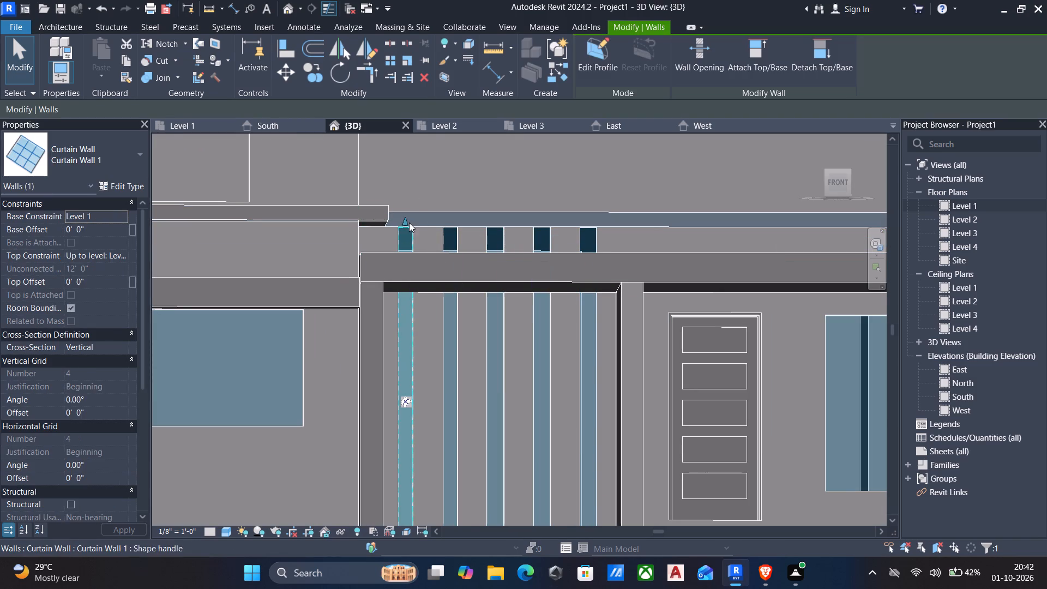
text(al)
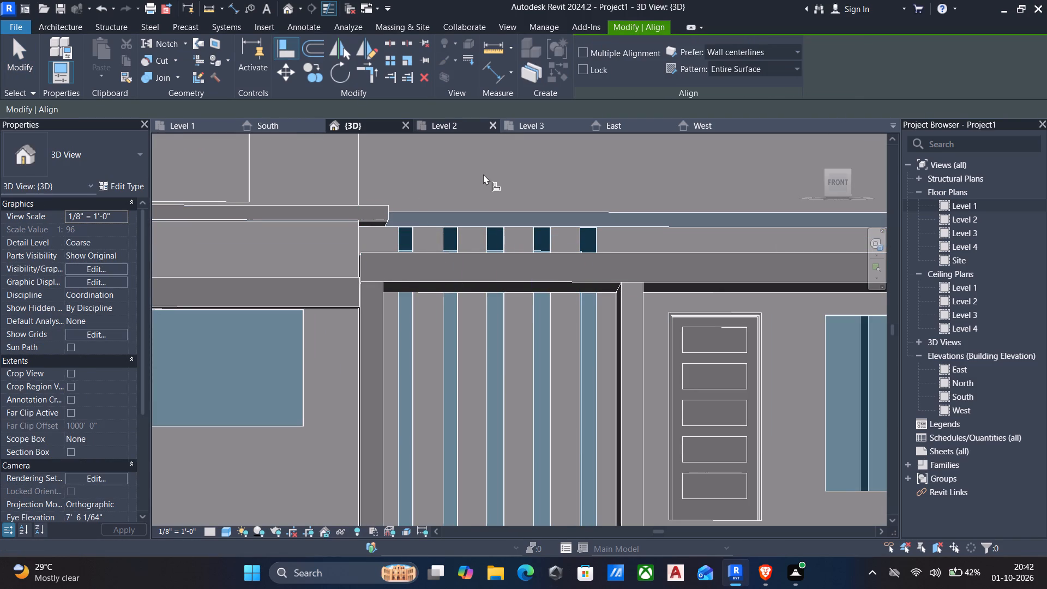
shift+middle_drag(472, 294, 518, 224)
click(468, 295)
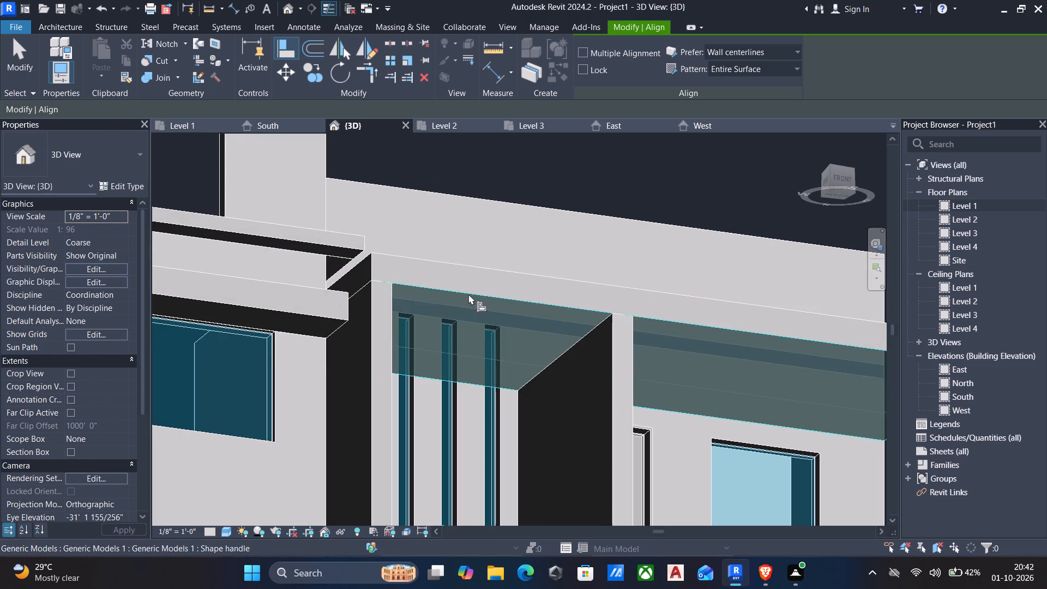
shift+middle_drag(482, 303, 413, 416)
middle_drag(490, 274, 531, 236)
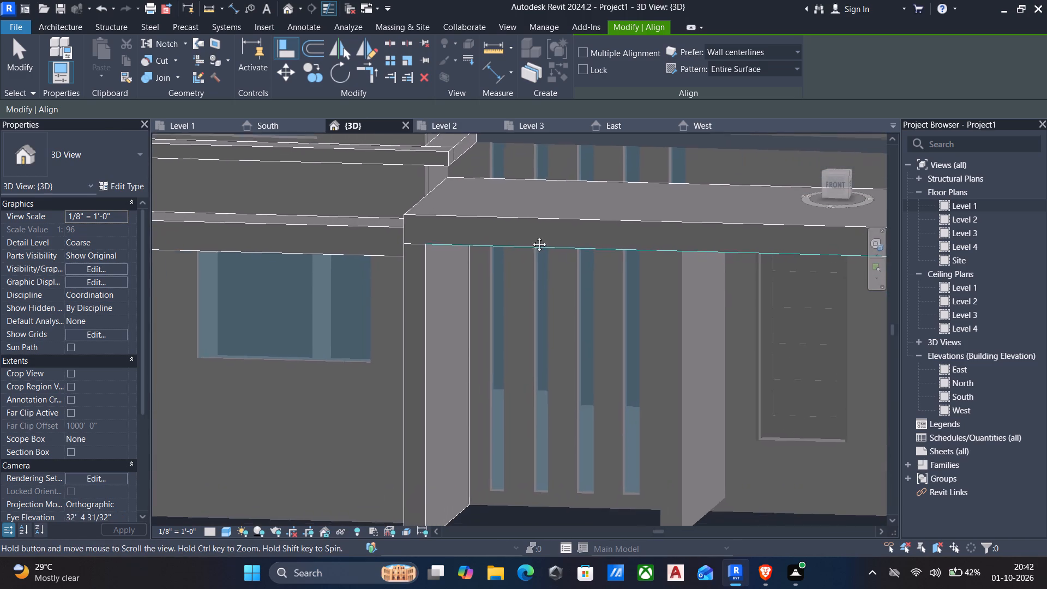
middle_drag(531, 236, 588, 192)
middle_drag(585, 191, 537, 270)
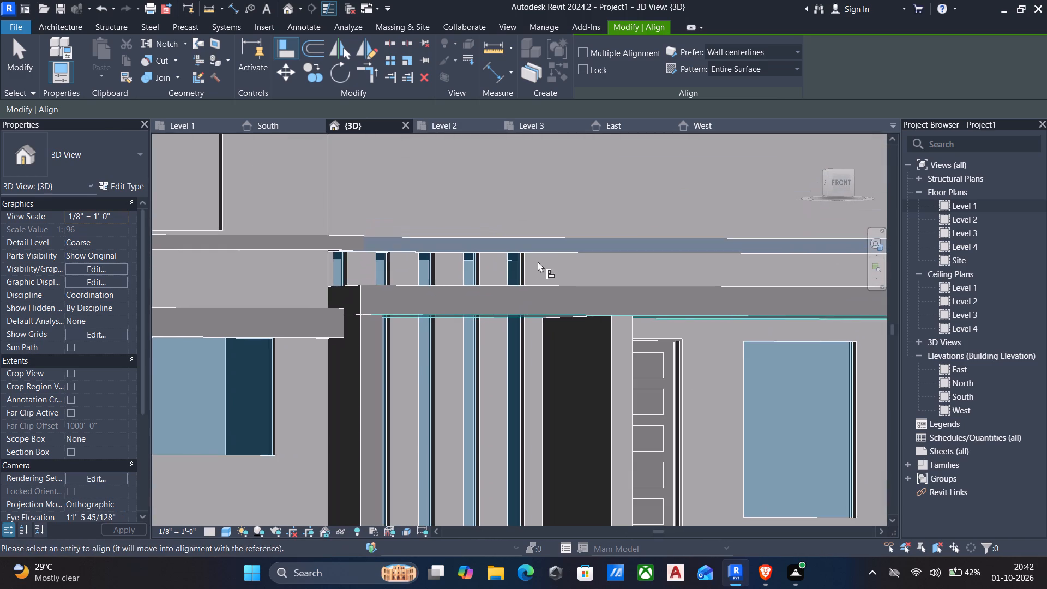
middle_drag(540, 272, 487, 302)
shift+scroll(488, 304, up, 1)
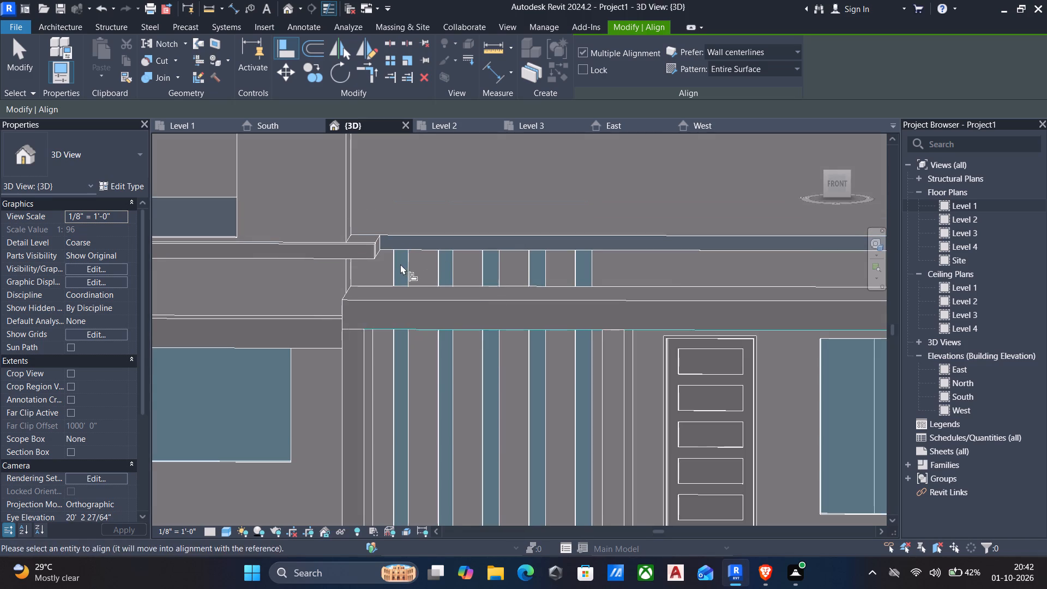
ctrl+click(398, 253)
Align the tops of the remaining four curtain wall strips to the canopy underside using the same reference.
ctrl+click(442, 251)
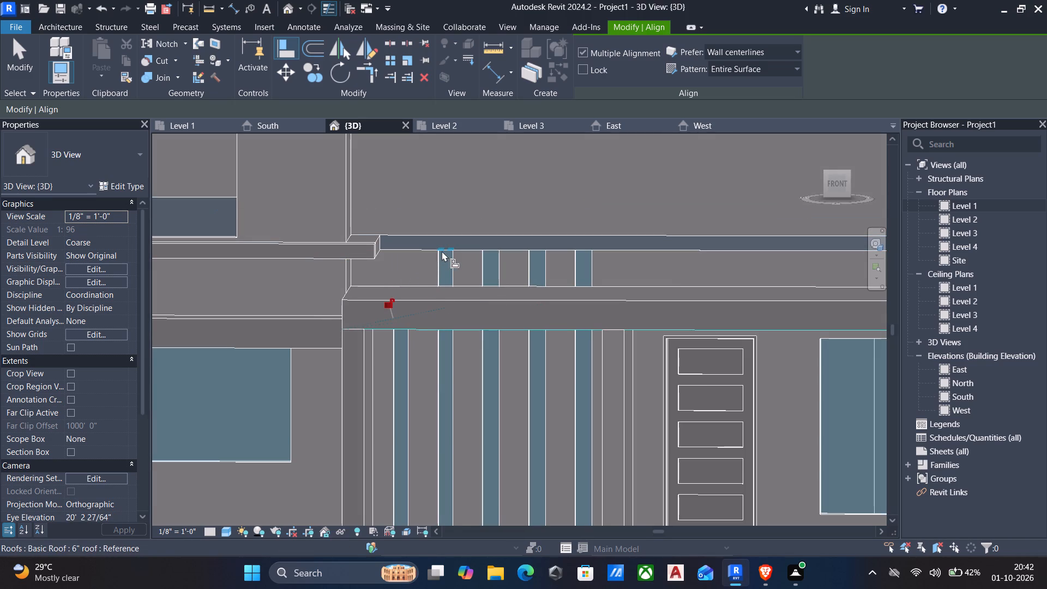
ctrl+click(485, 253)
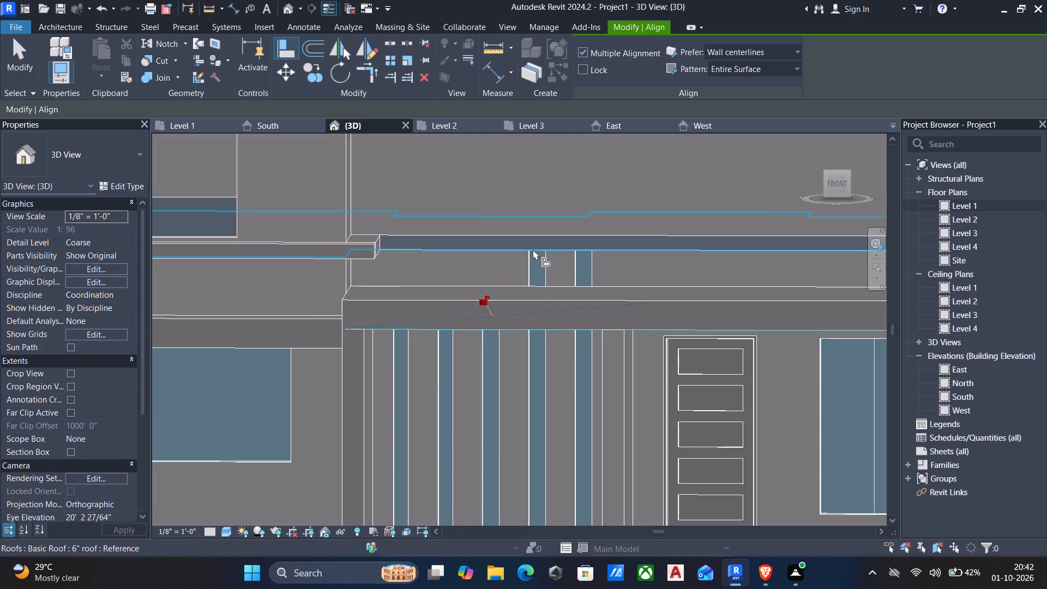
ctrl+click(538, 256)
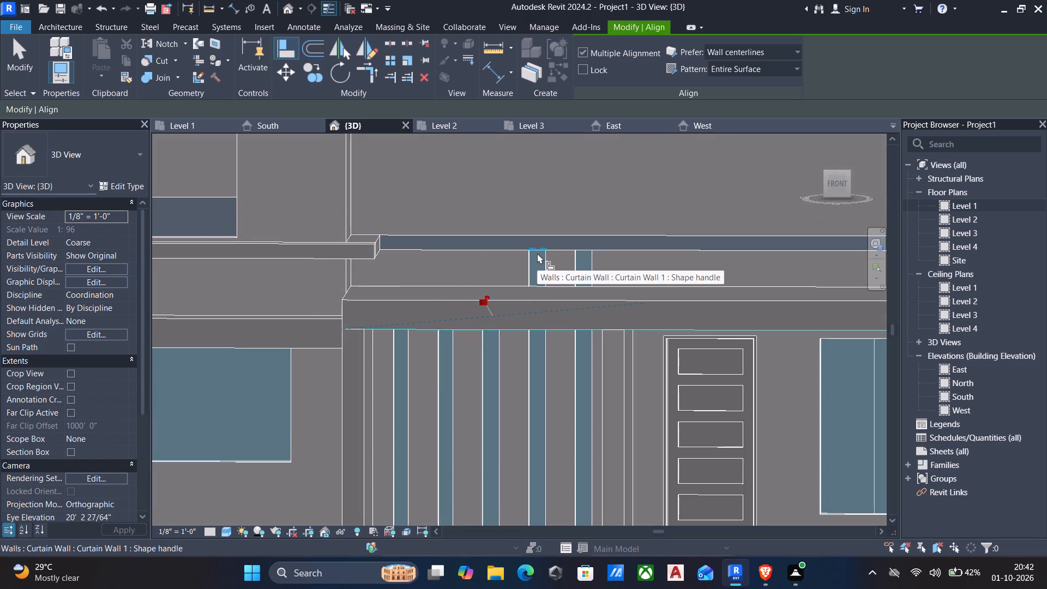
ctrl+click(537, 254)
ctrl+click(578, 252)
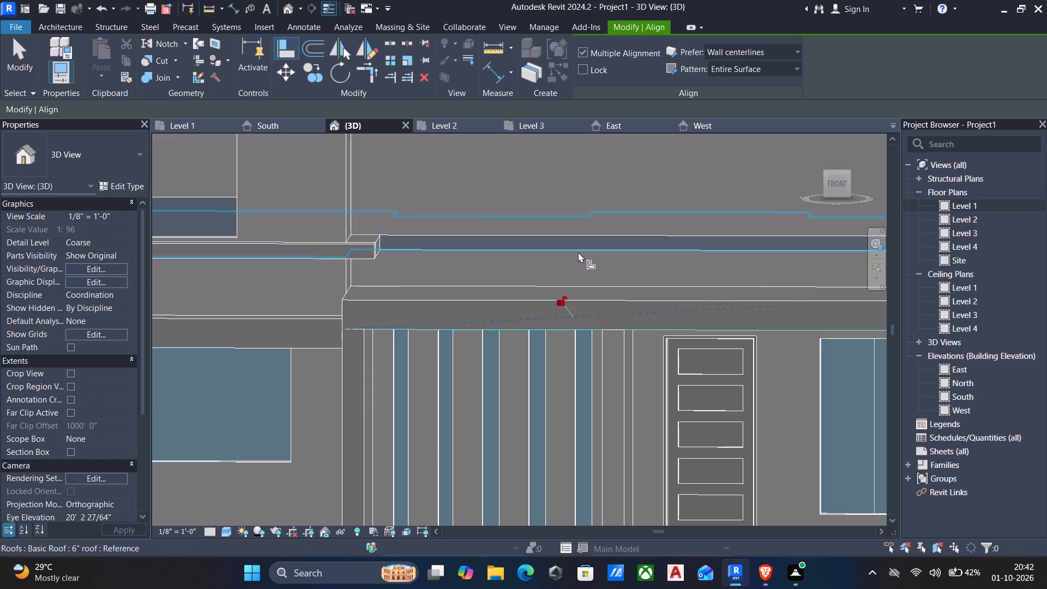
key(Escape)
scroll(509, 362, down, 2)
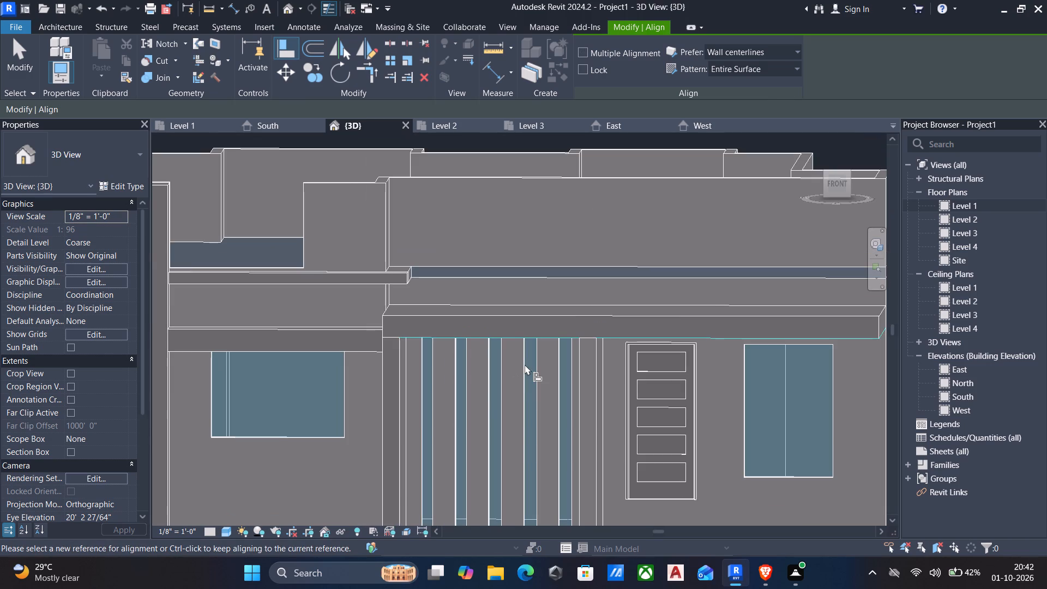
scroll(478, 395, up, 1)
middle_drag(478, 399, 479, 288)
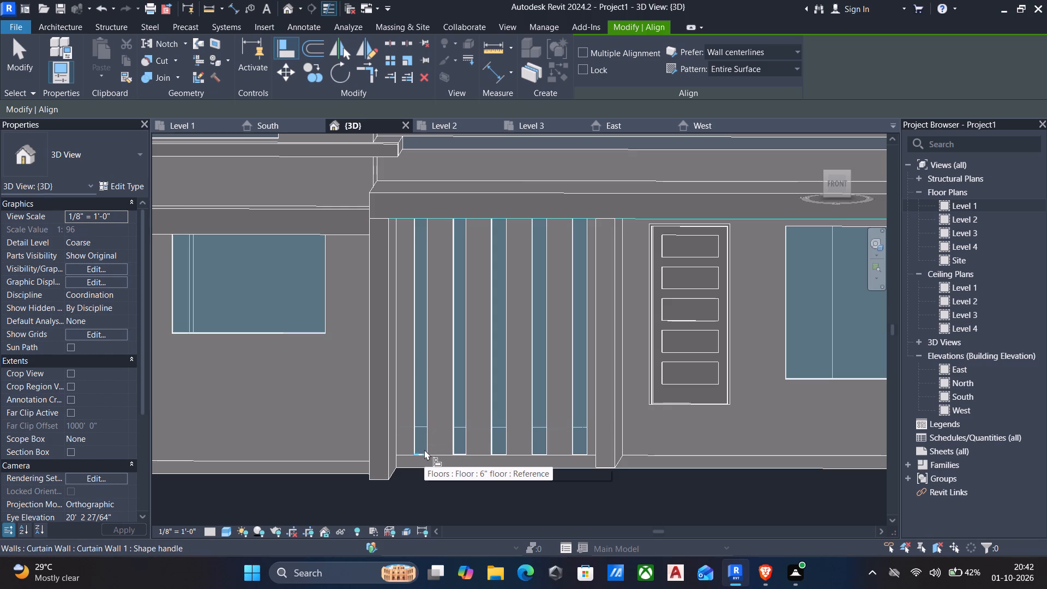
key(Escape)
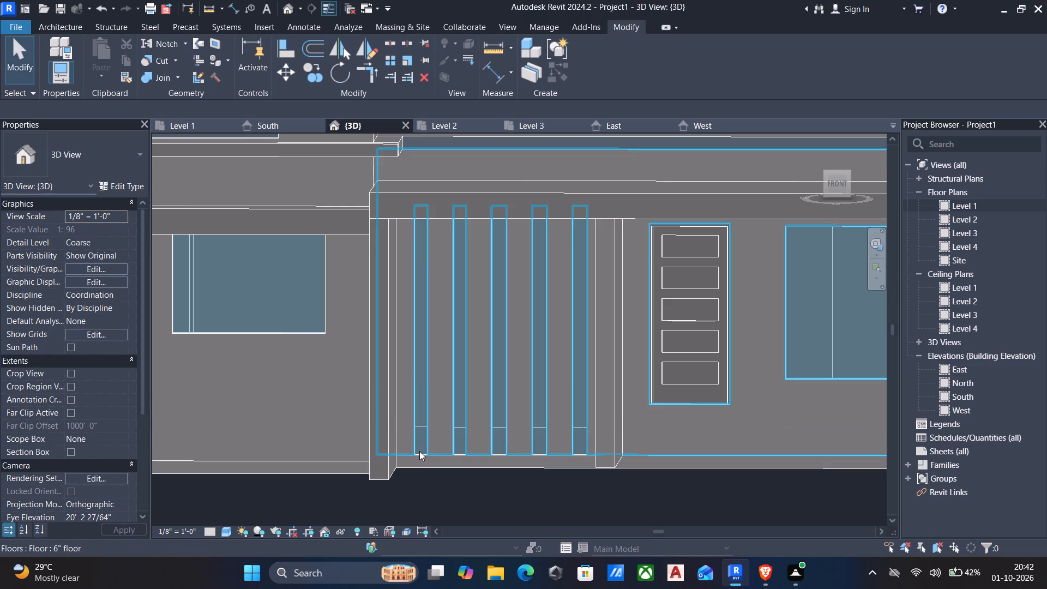
Set the leftmost curtain wall strip's base offset to 3'.
click(419, 451)
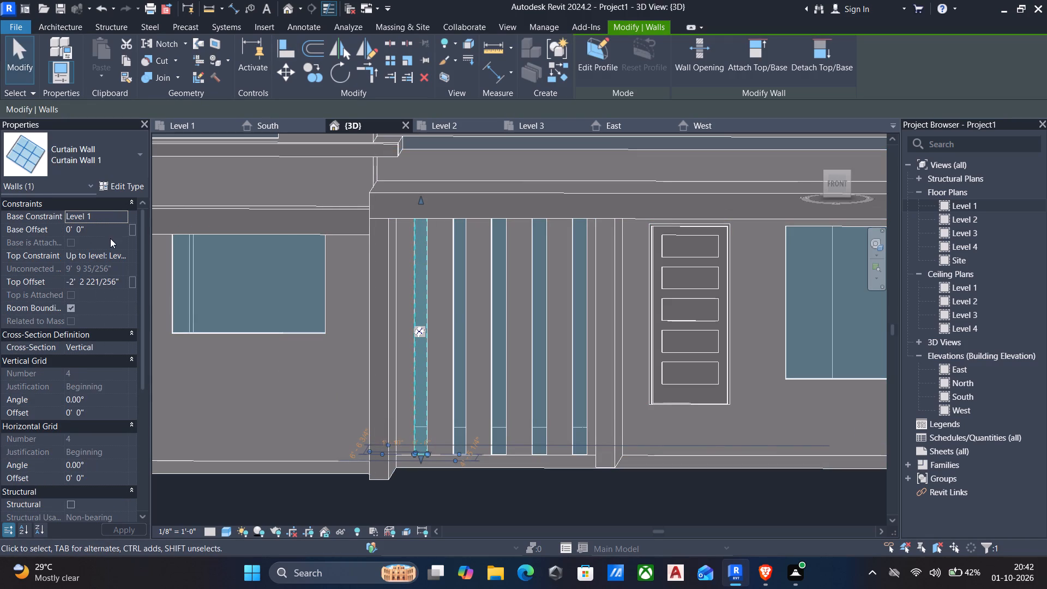
click(111, 233)
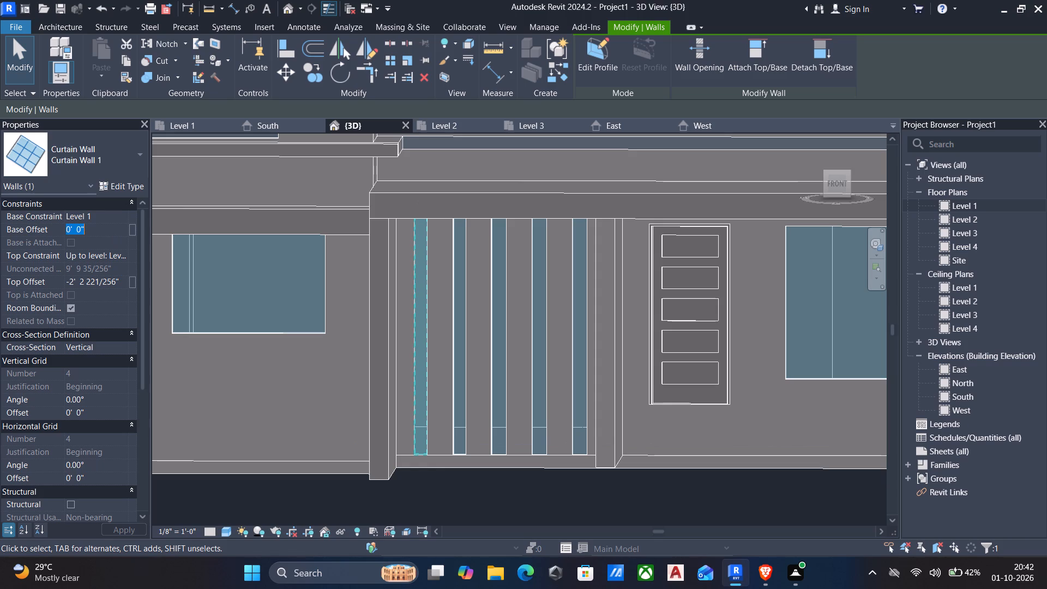
text(3')
key(Return)
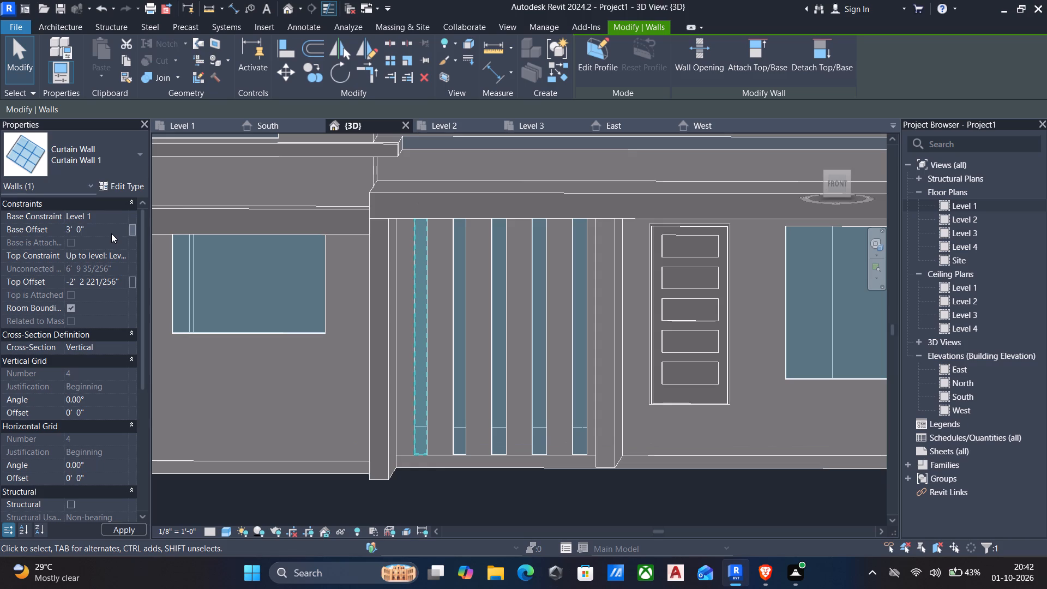
scroll(298, 324, down, 1)
key(Escape)
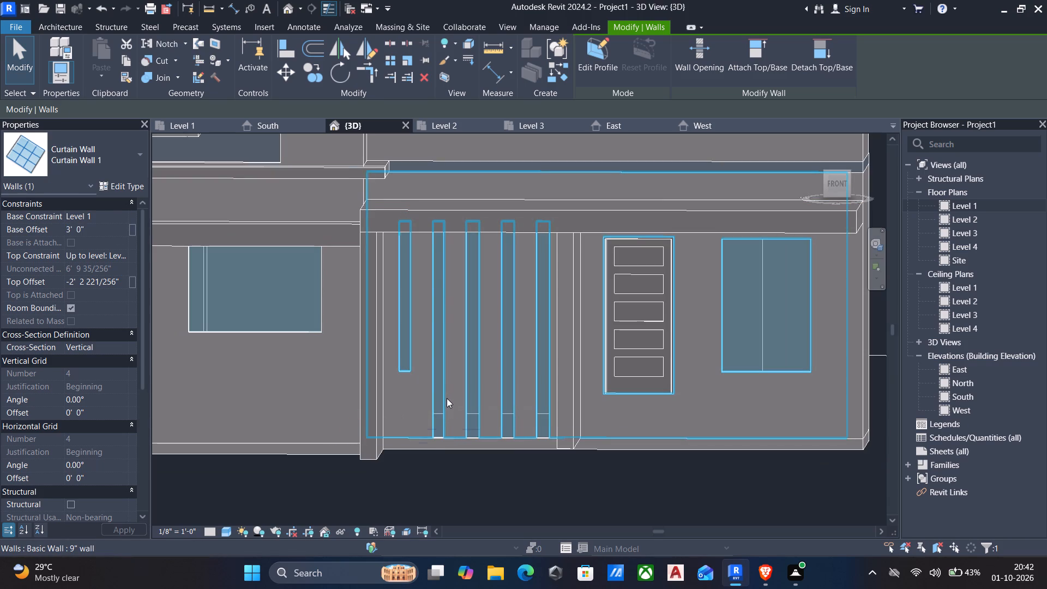
Align the bottom edges of the other four curtain wall strips to the raised bottom of the leftmost strip.
text(al)
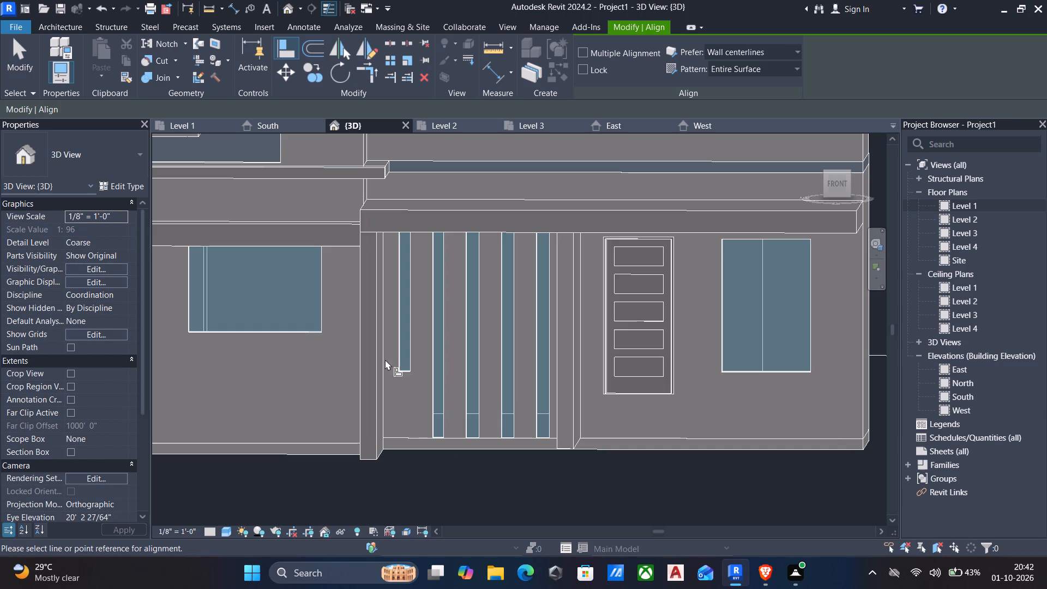
click(403, 367)
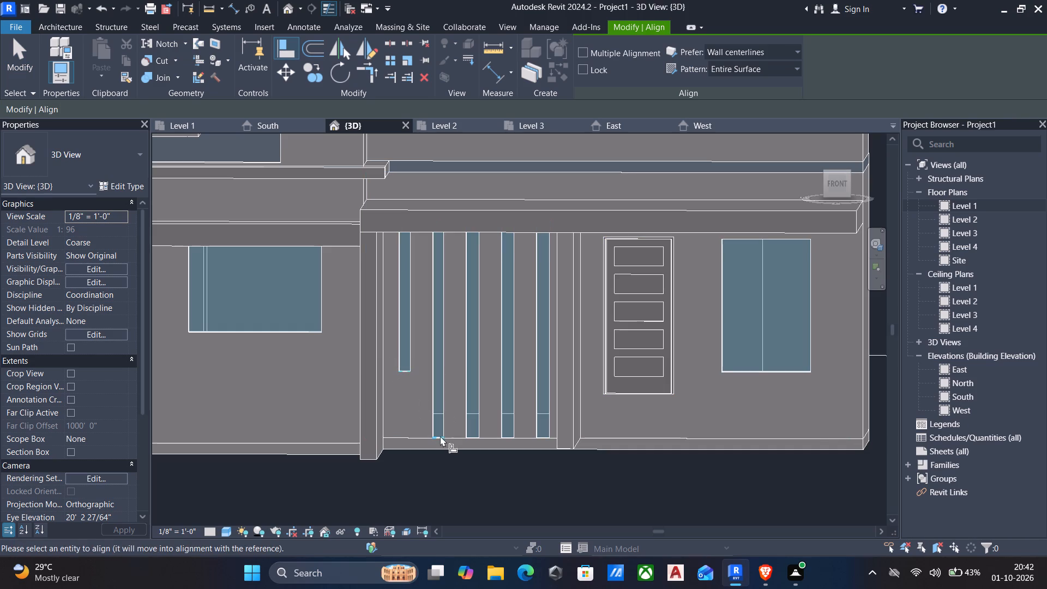
ctrl+click(441, 438)
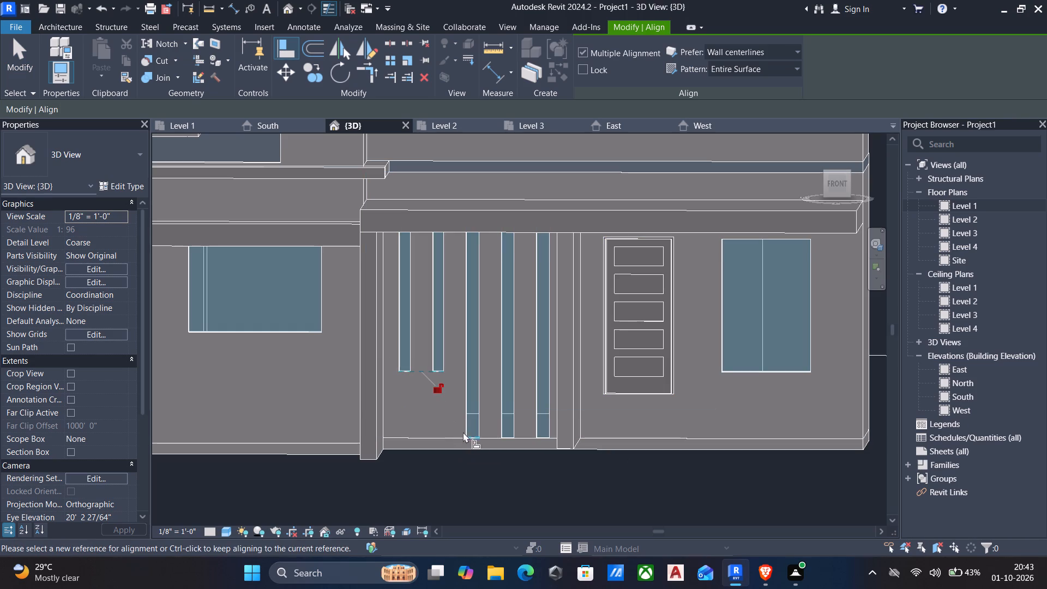
ctrl+click(469, 437)
ctrl+click(505, 436)
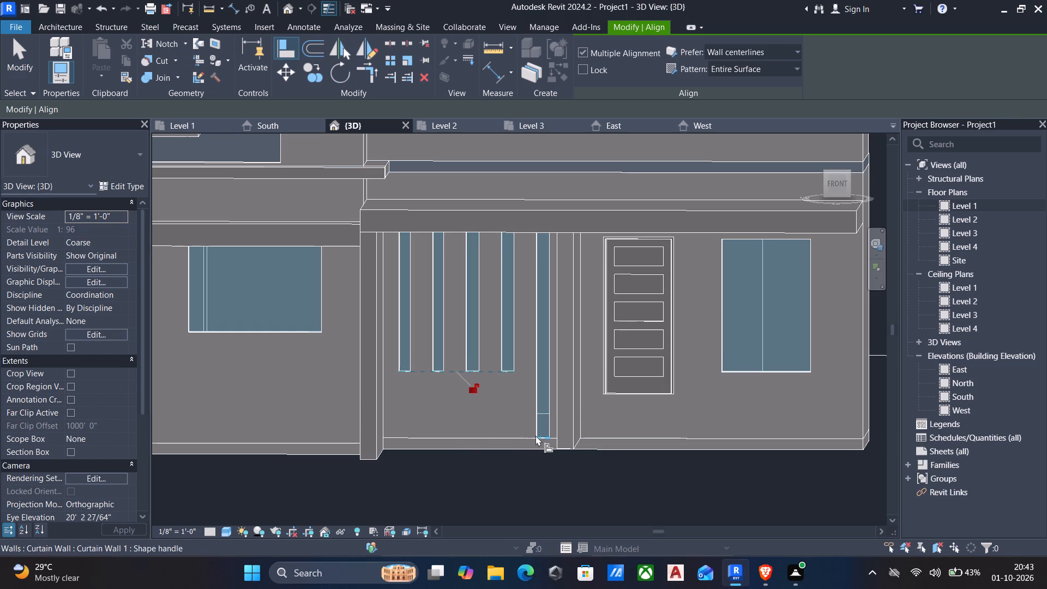
ctrl+click(535, 436)
scroll(518, 420, down, 2)
key(Escape)
shift+middle_drag(503, 433, 503, 435)
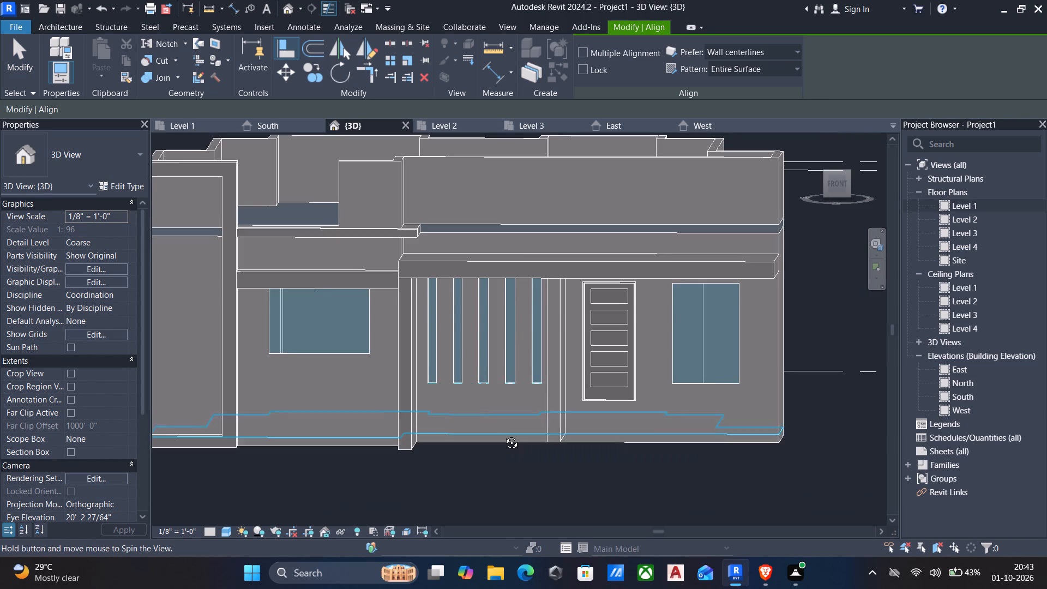
shift+middle_drag(503, 435, 486, 476)
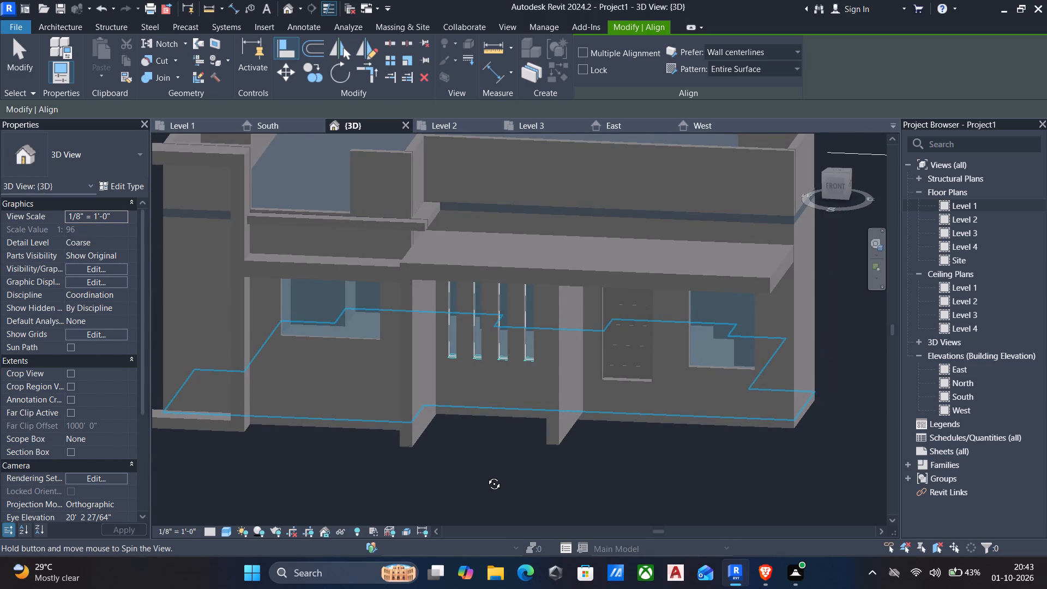
shift+middle_drag(486, 476, 485, 474)
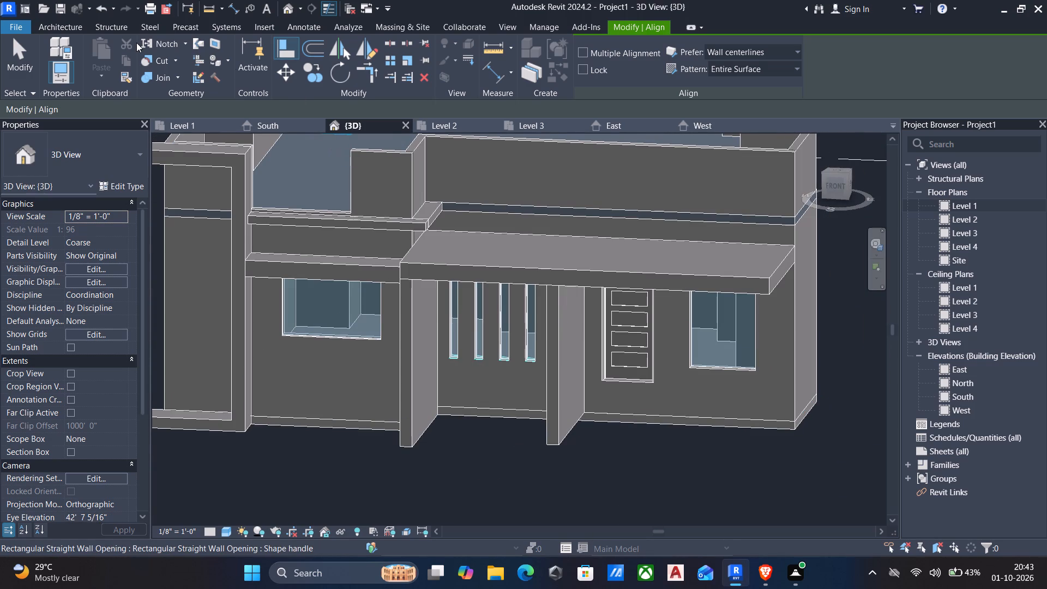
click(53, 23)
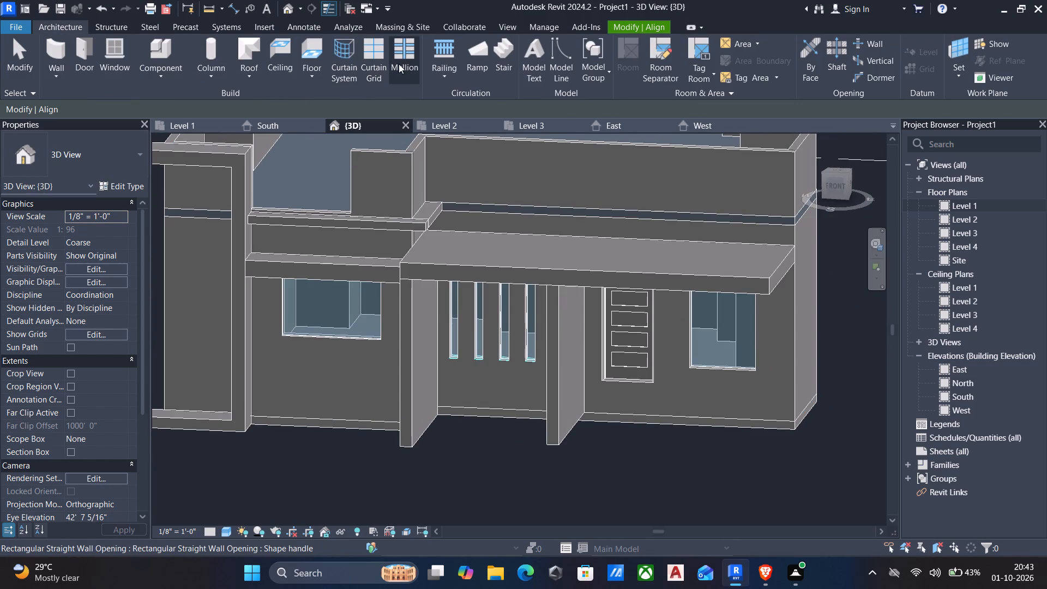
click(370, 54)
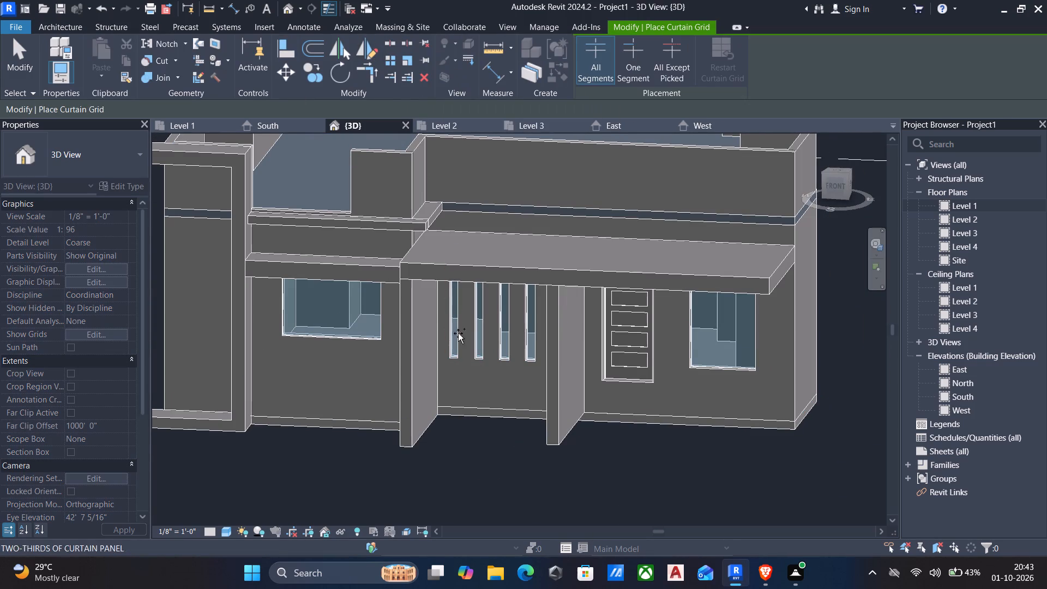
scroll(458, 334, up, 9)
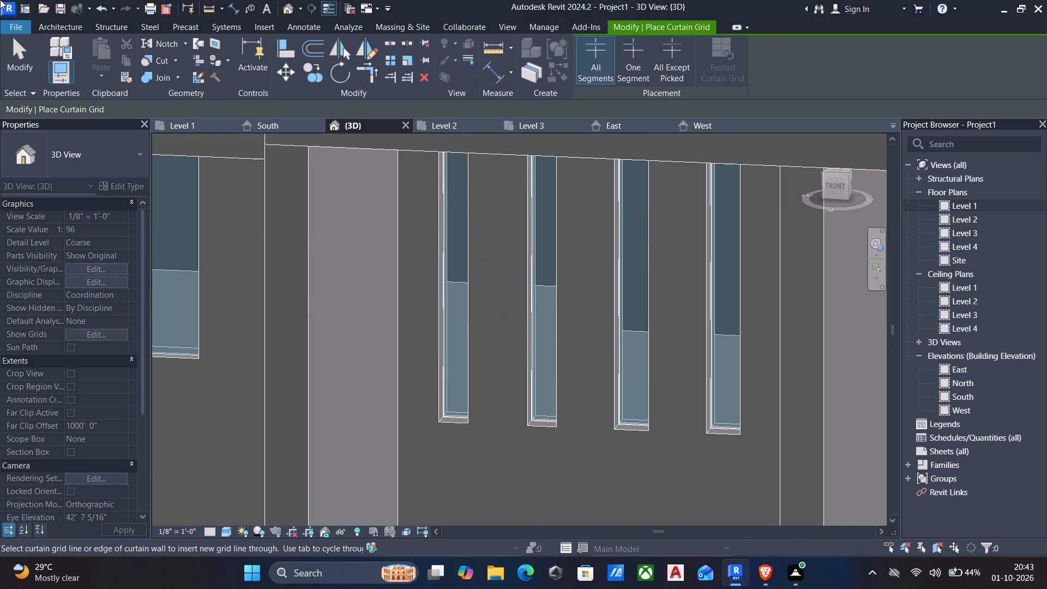
Place 2.5" x 5" rectangular mullions on all grid lines of the leftmost visible curtain wall strip.
click(75, 41)
click(57, 22)
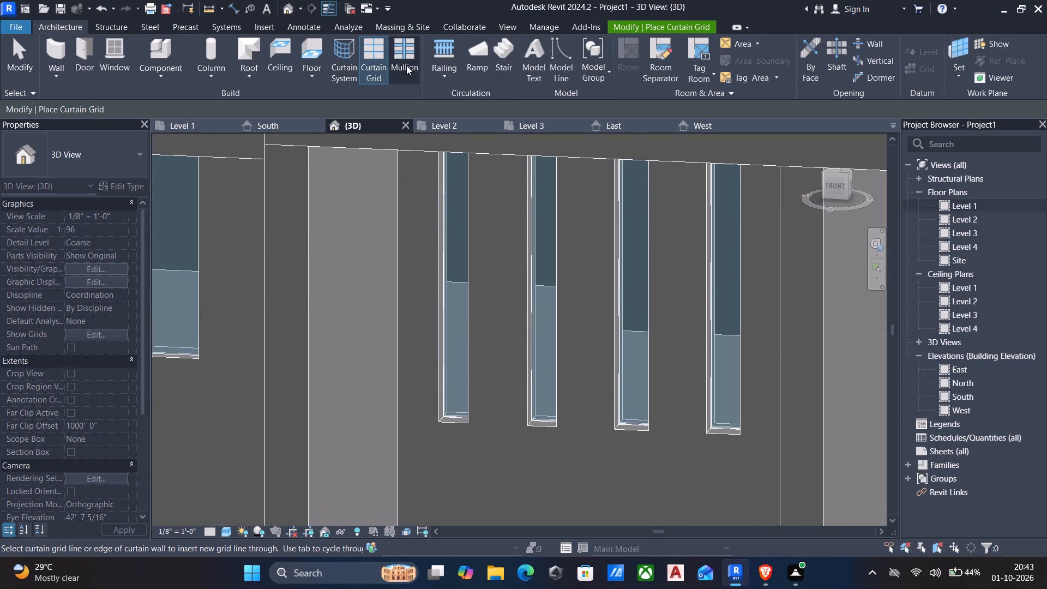
click(406, 51)
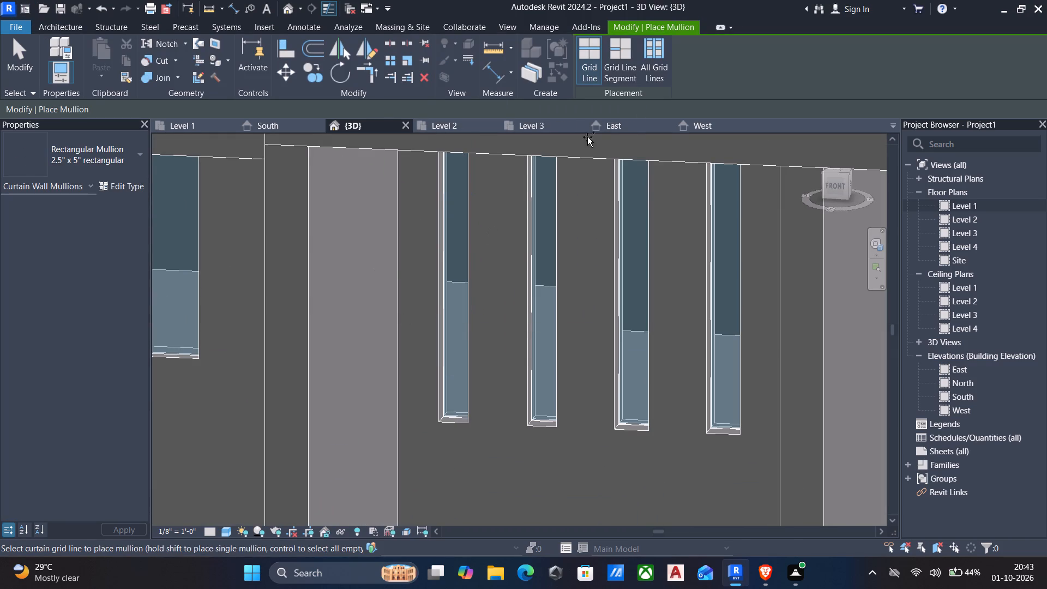
click(649, 53)
click(458, 419)
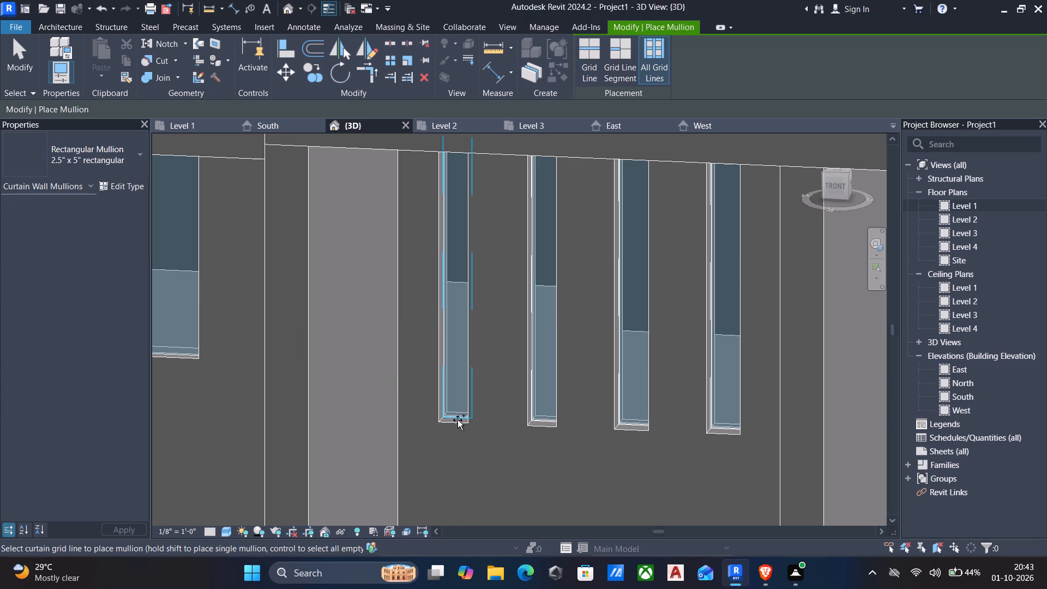
scroll(547, 419, up, 4)
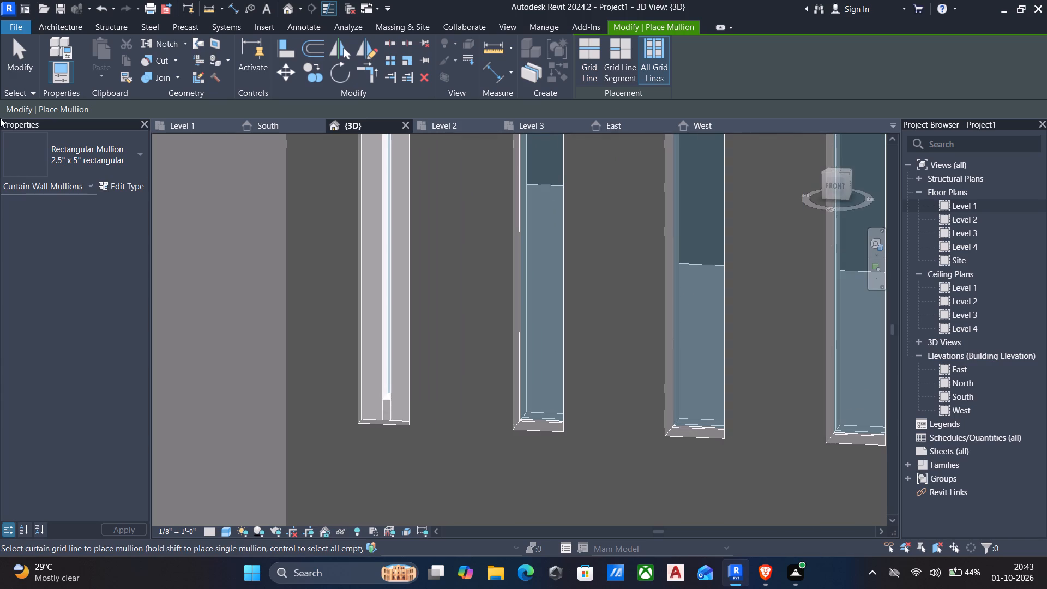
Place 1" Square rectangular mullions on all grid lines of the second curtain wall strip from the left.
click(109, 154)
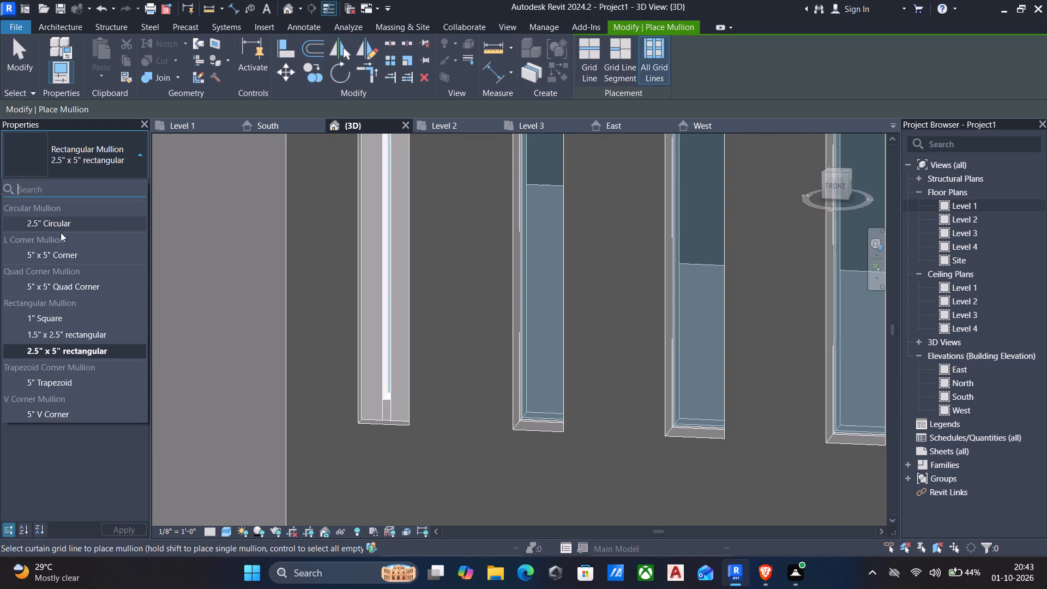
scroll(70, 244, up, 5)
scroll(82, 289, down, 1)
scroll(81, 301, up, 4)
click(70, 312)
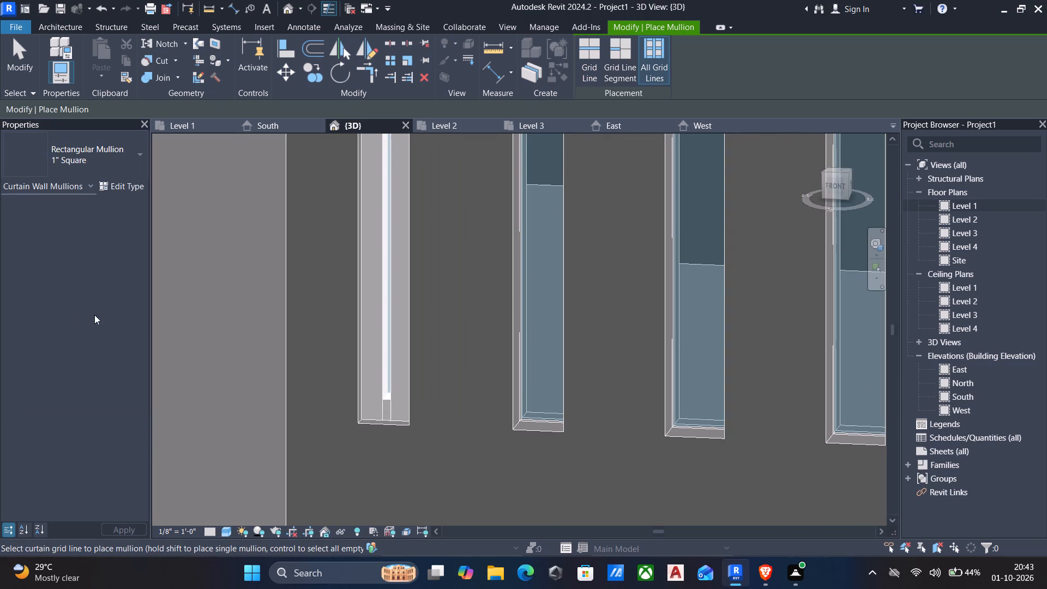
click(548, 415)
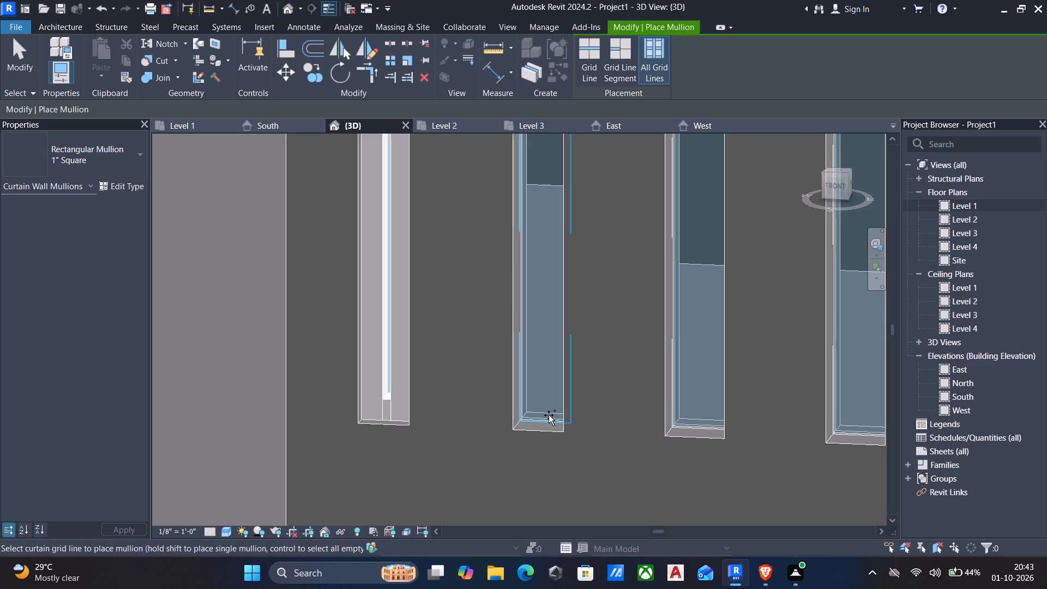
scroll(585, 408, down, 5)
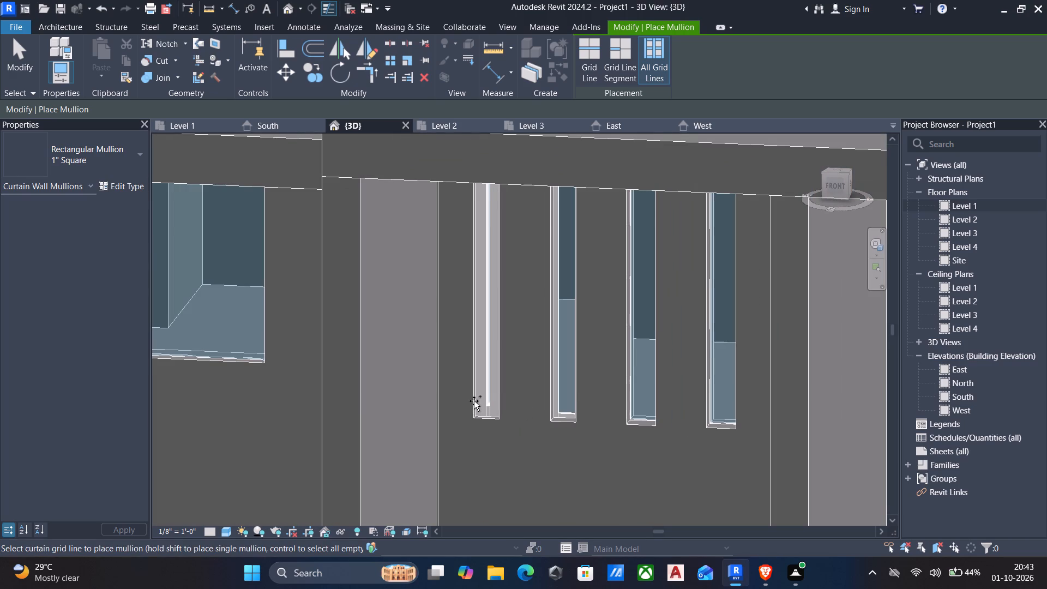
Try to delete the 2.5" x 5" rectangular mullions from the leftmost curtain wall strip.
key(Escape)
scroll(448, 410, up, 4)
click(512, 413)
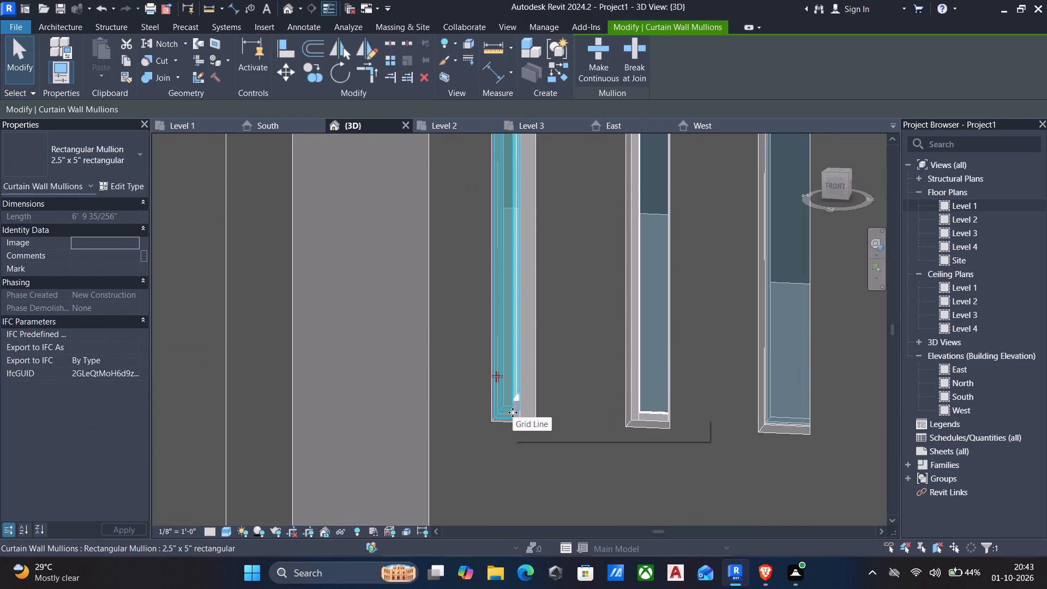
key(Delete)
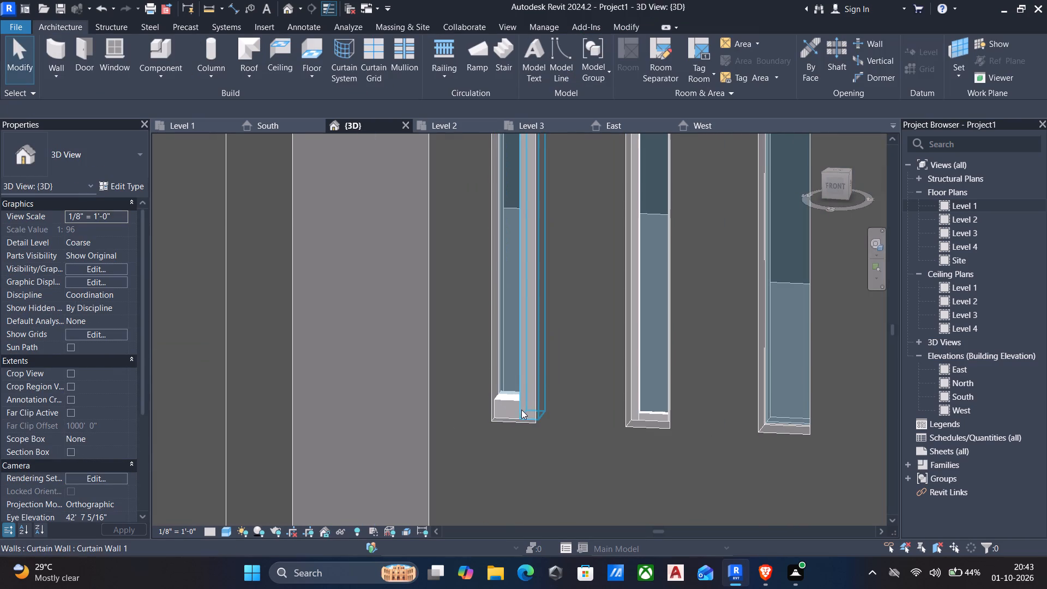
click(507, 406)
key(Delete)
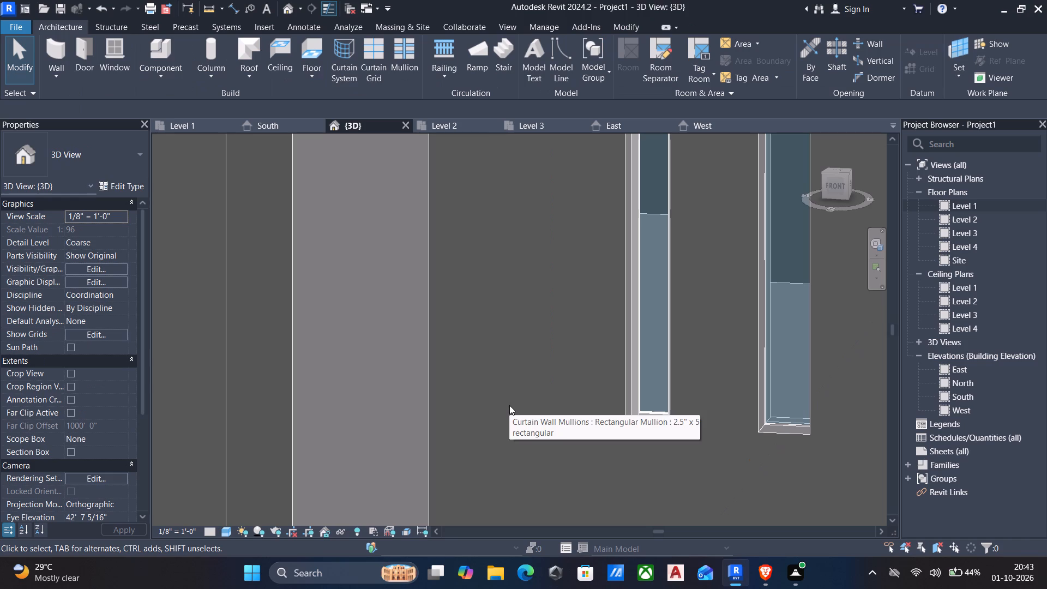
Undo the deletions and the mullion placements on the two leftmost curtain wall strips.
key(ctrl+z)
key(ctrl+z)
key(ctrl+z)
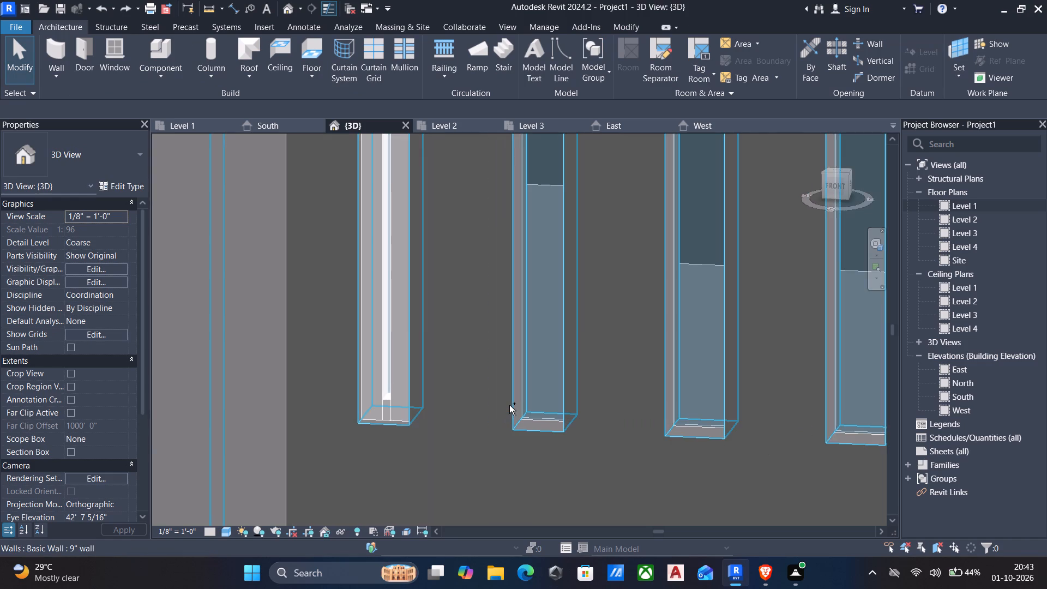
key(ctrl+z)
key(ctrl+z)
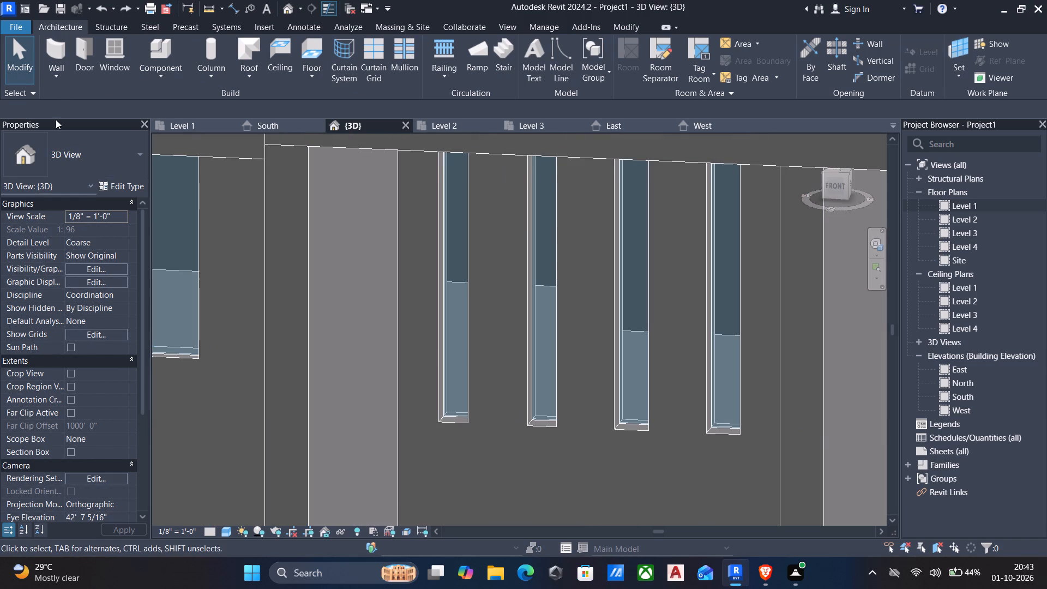
Place 1" Square rectangular mullions on all grid lines of each of the five curtain wall strips.
click(46, 19)
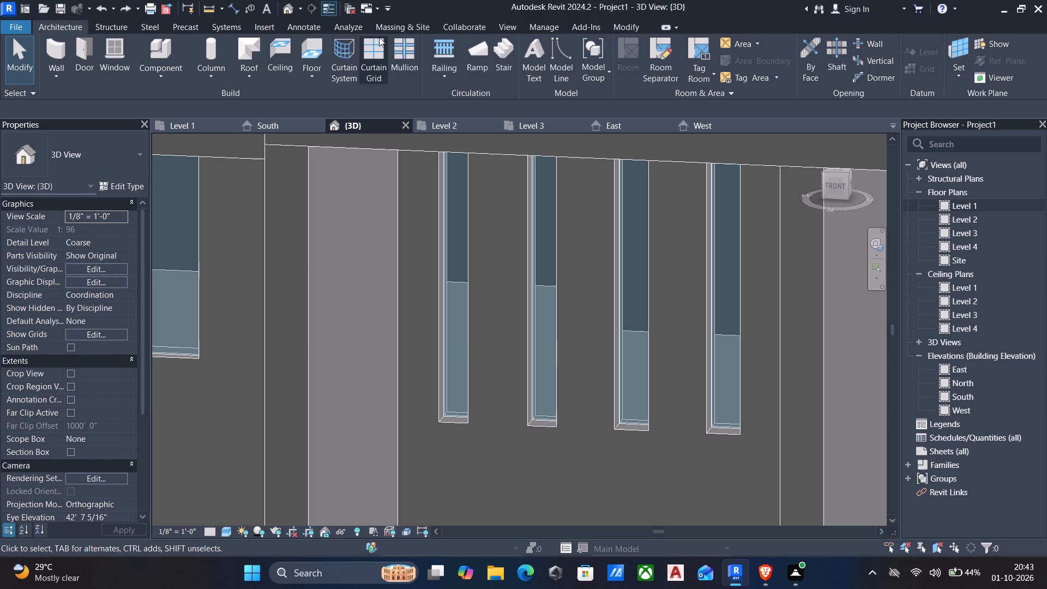
click(408, 52)
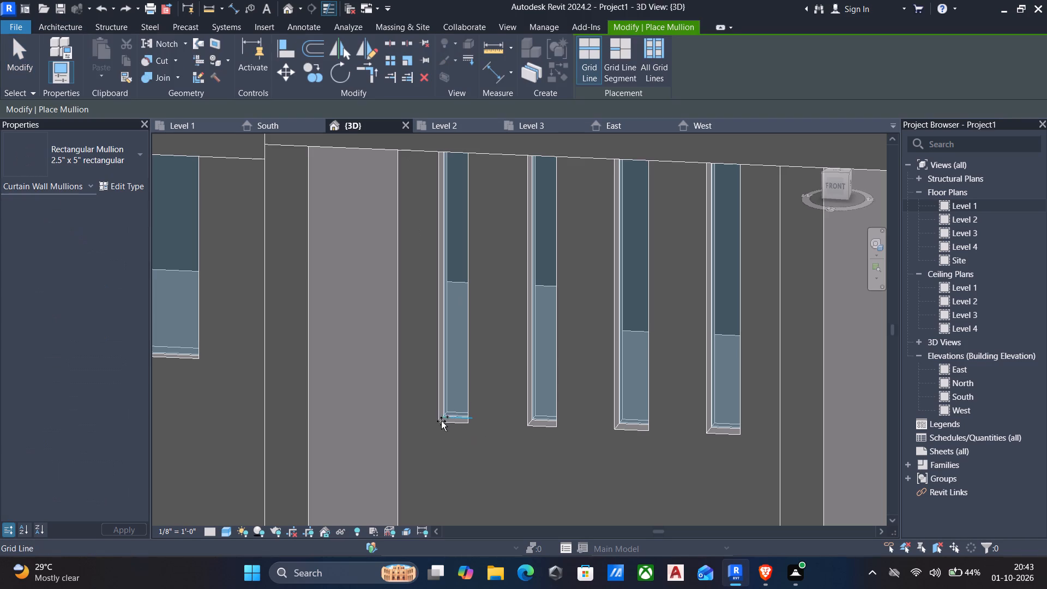
click(647, 58)
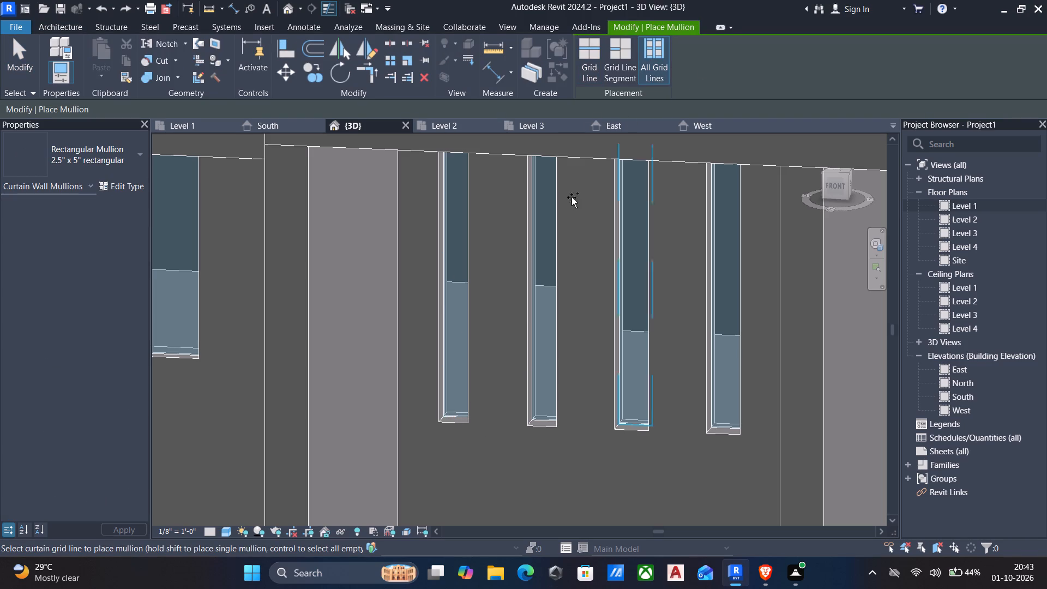
click(103, 146)
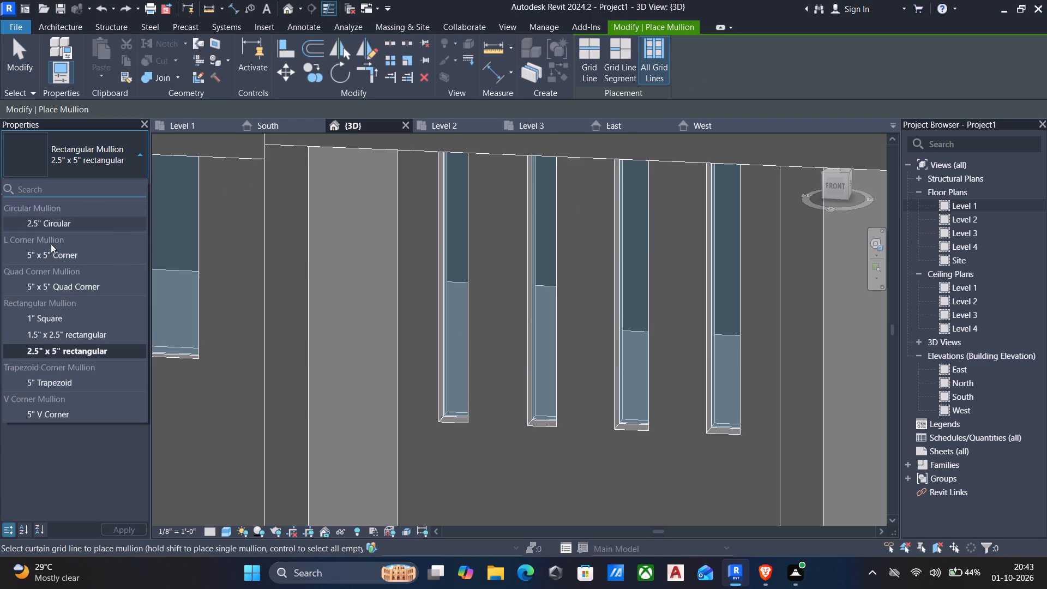
scroll(44, 325, up, 4)
click(46, 316)
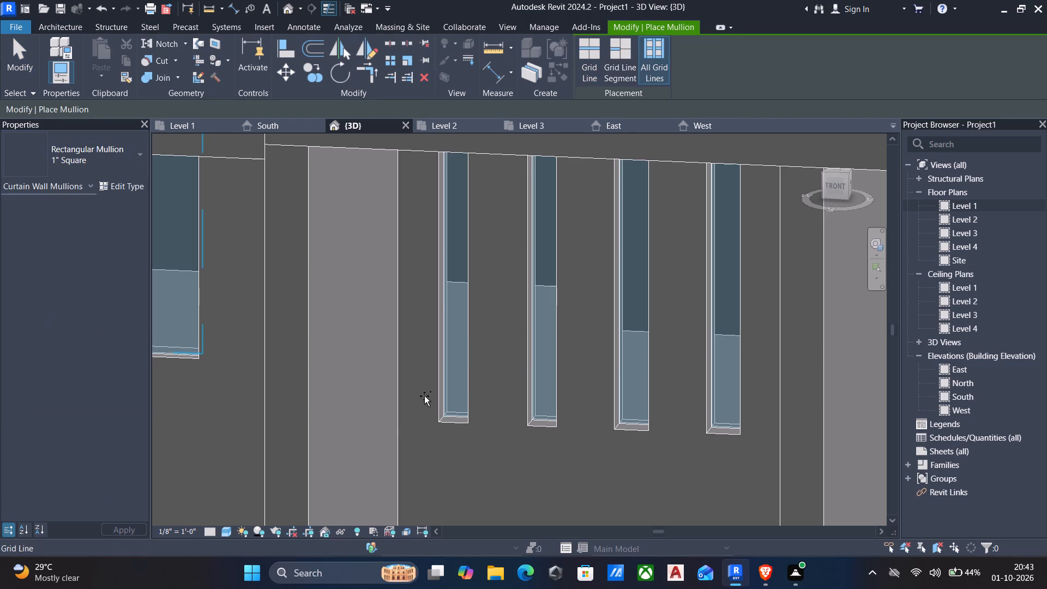
click(453, 414)
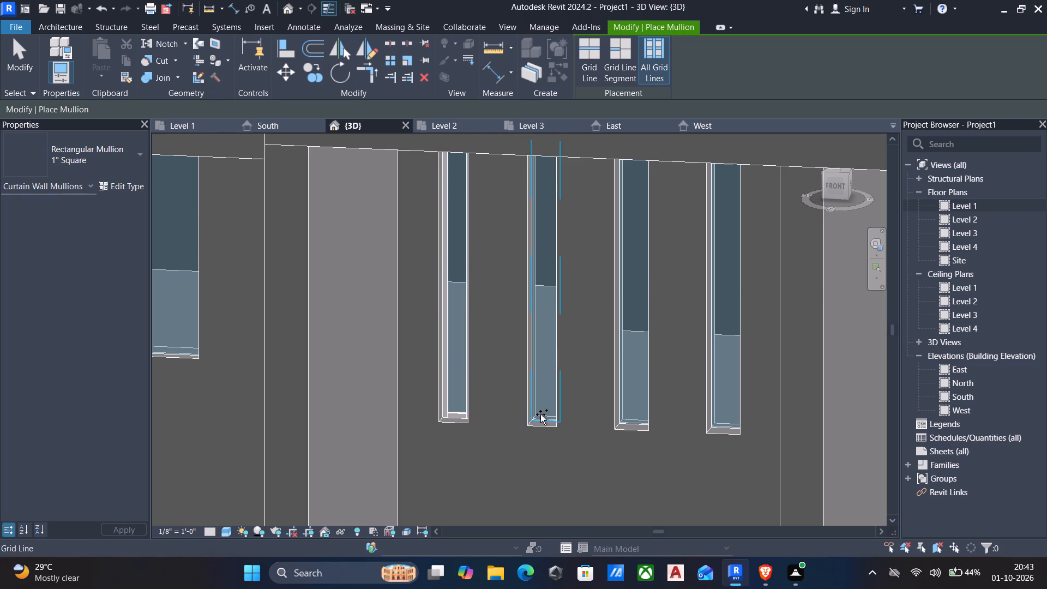
click(540, 415)
click(637, 421)
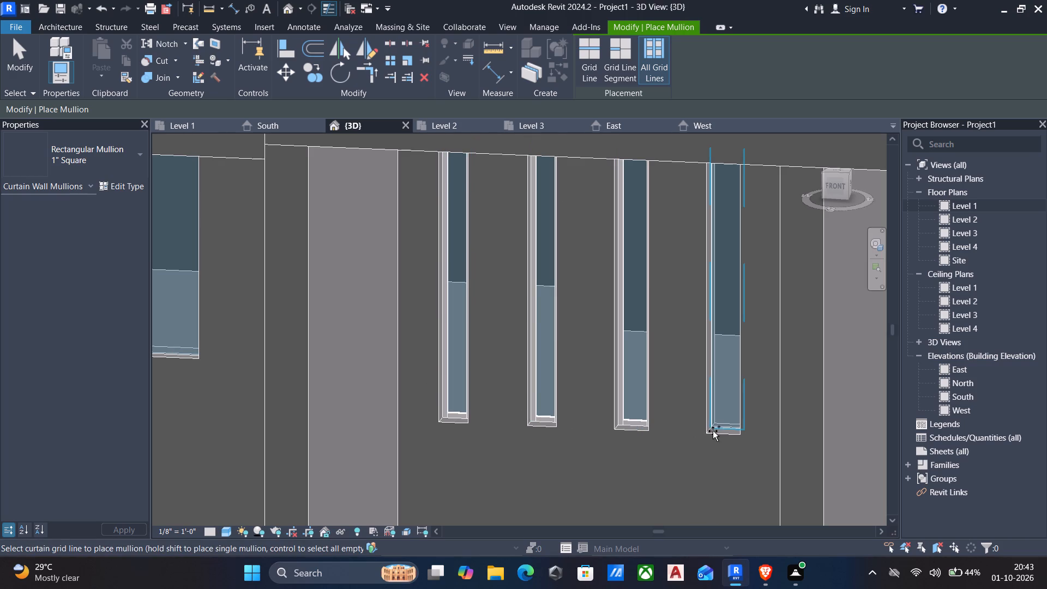
click(713, 431)
scroll(713, 420, down, 2)
shift+middle_drag(713, 447, 736, 437)
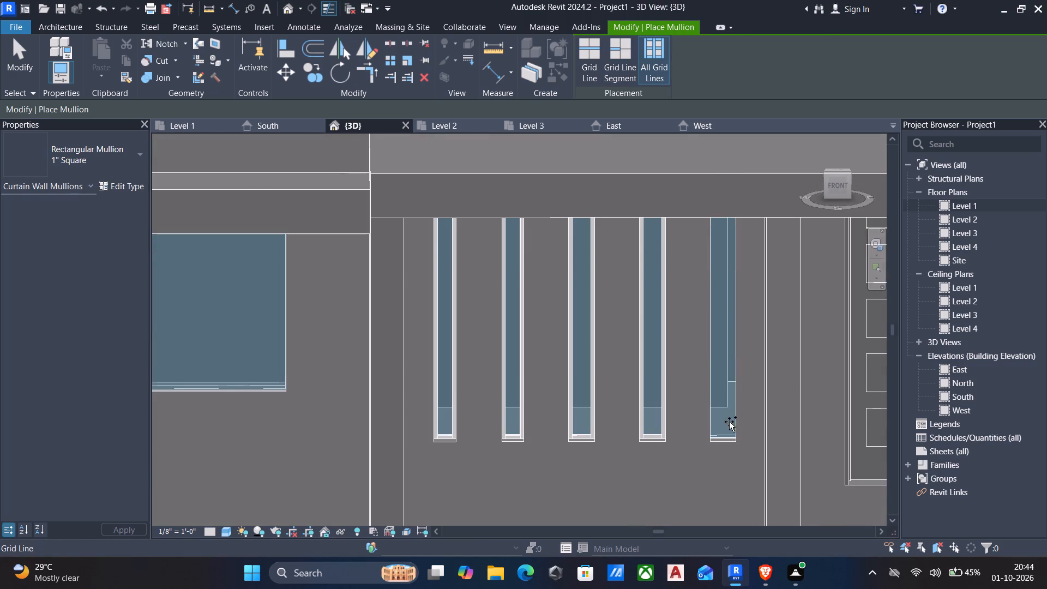
click(725, 443)
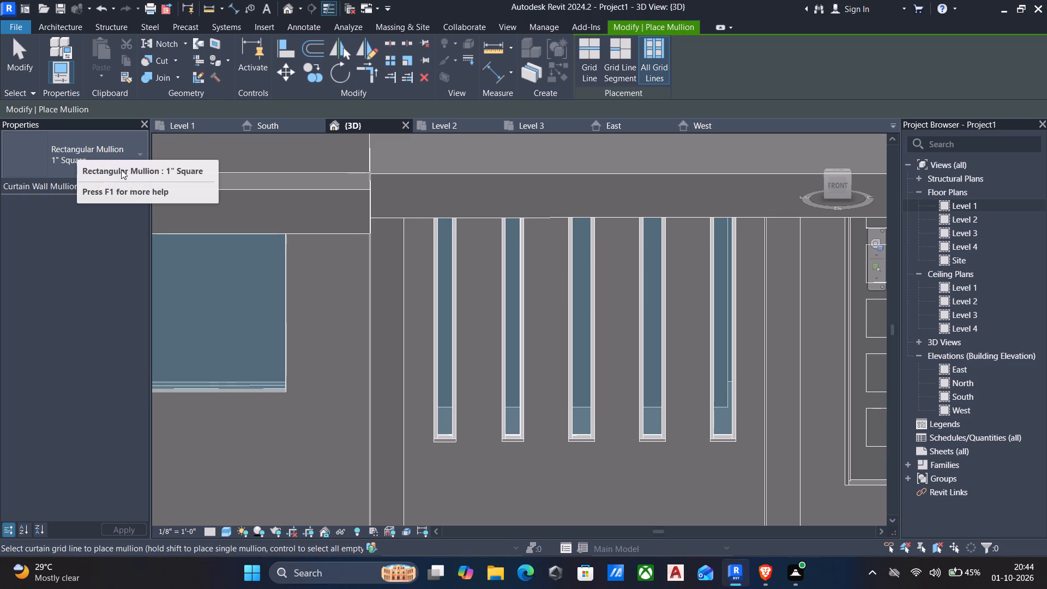
Create a new material named "mulions" from the material setting of the 1" Square mullion type.
click(125, 187)
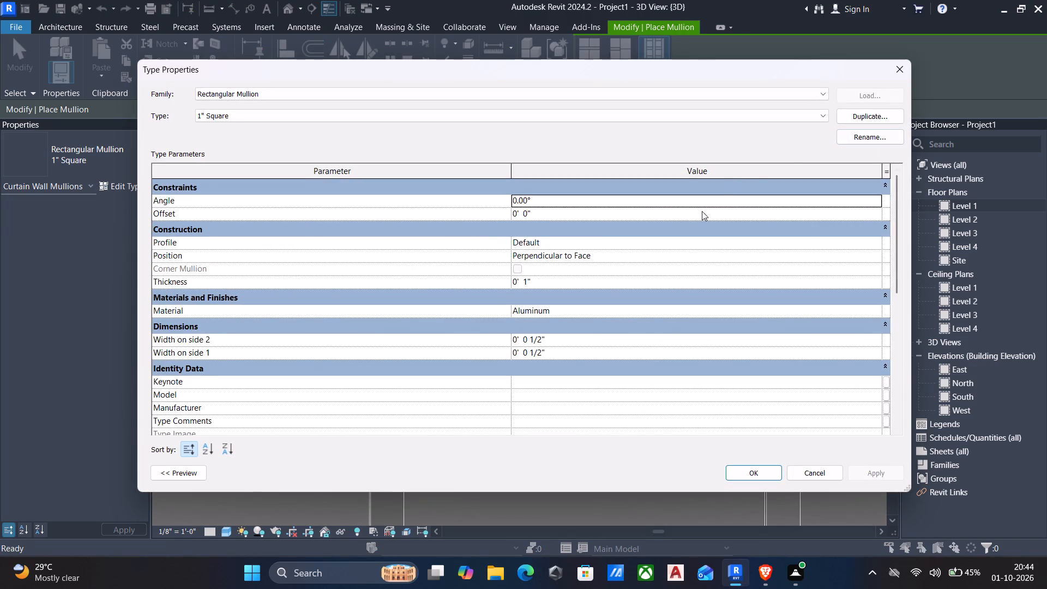
scroll(681, 238, down, 2)
click(875, 253)
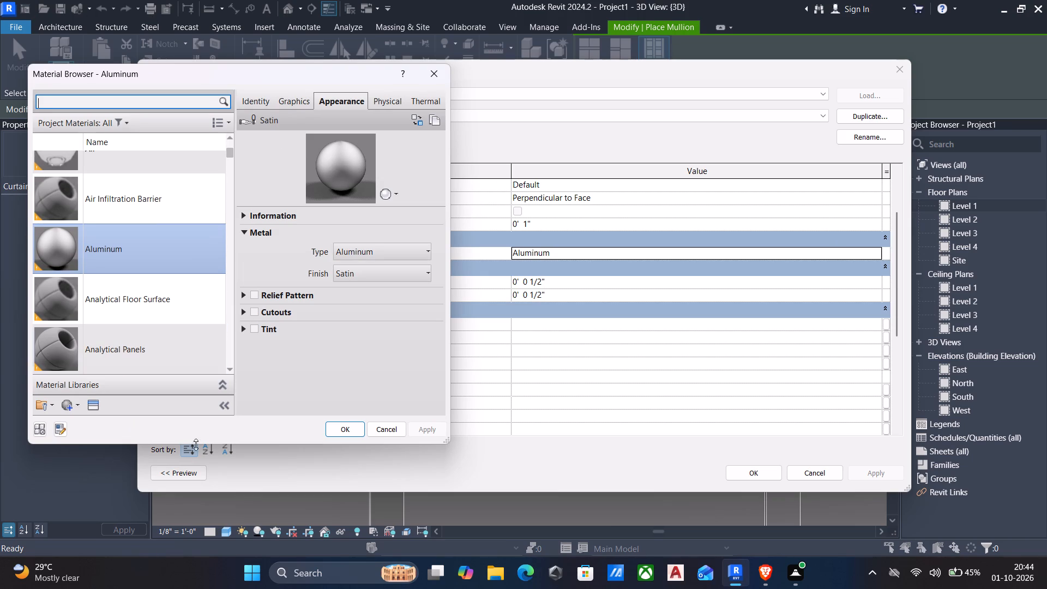
click(69, 403)
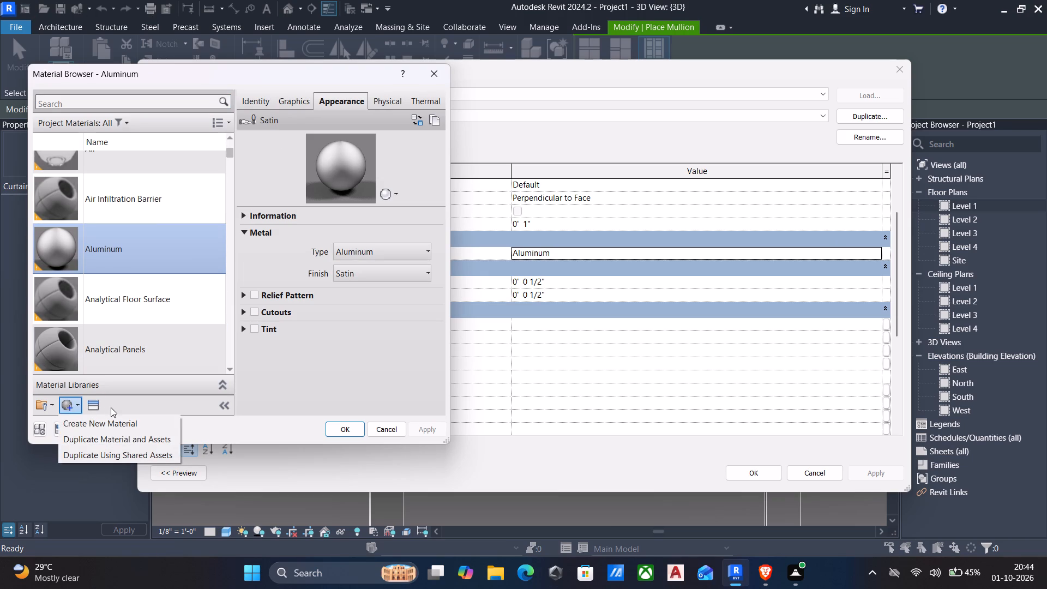
click(93, 428)
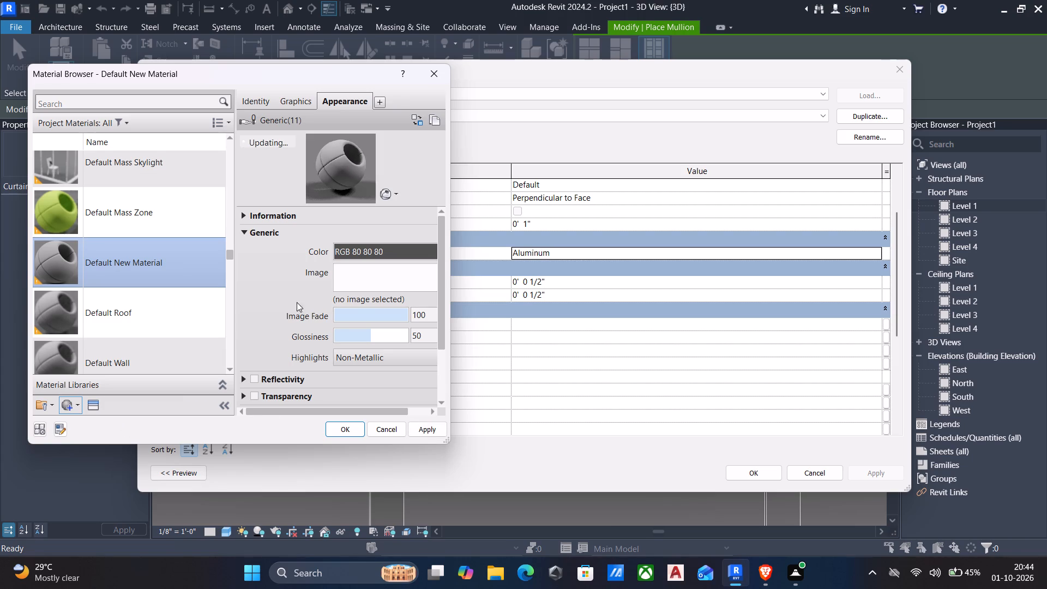
click(264, 103)
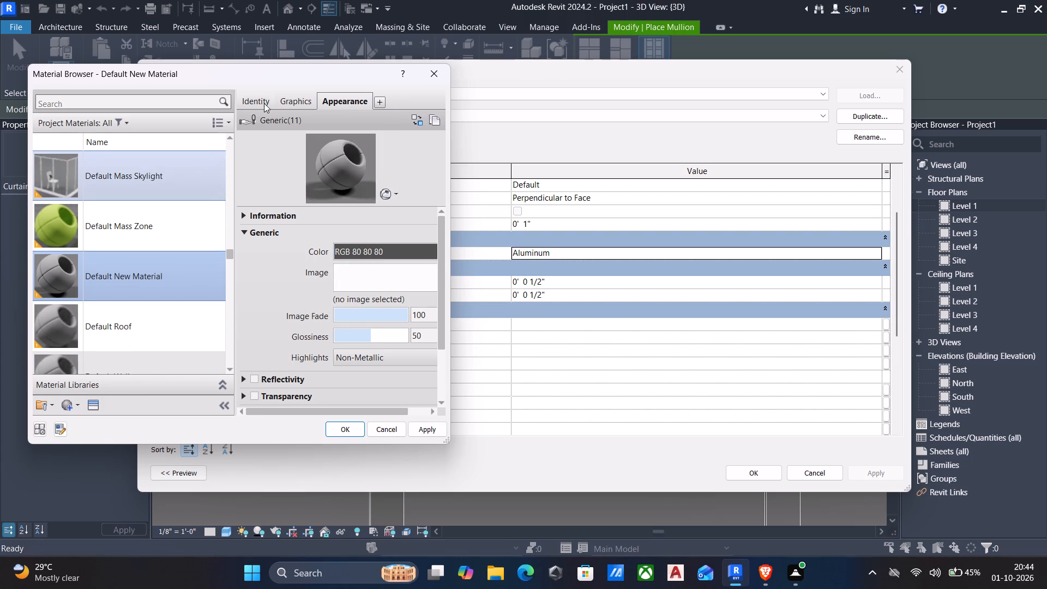
click(422, 126)
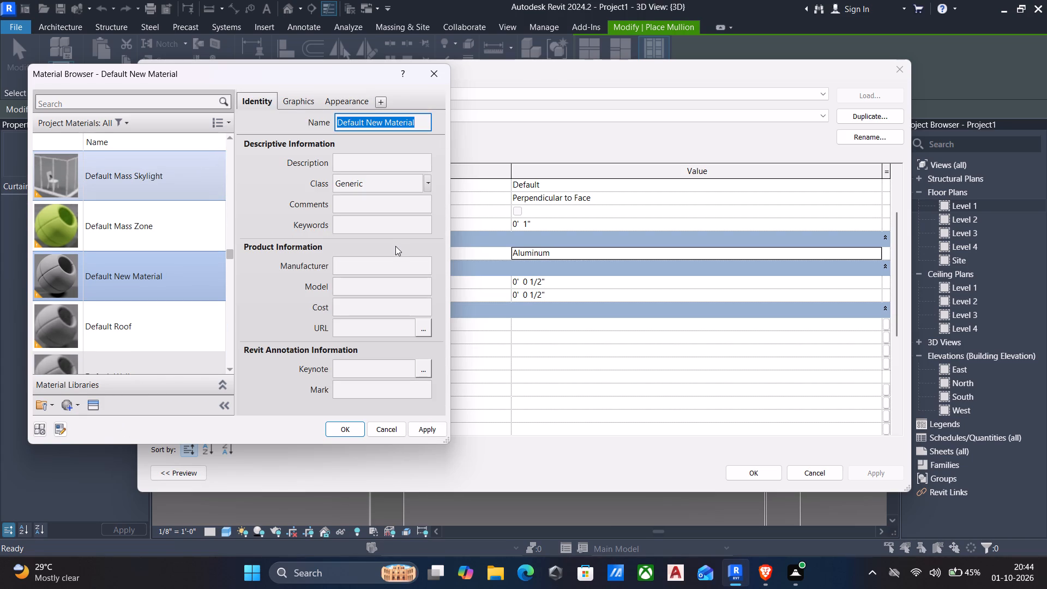
text(mul)
text(ions)
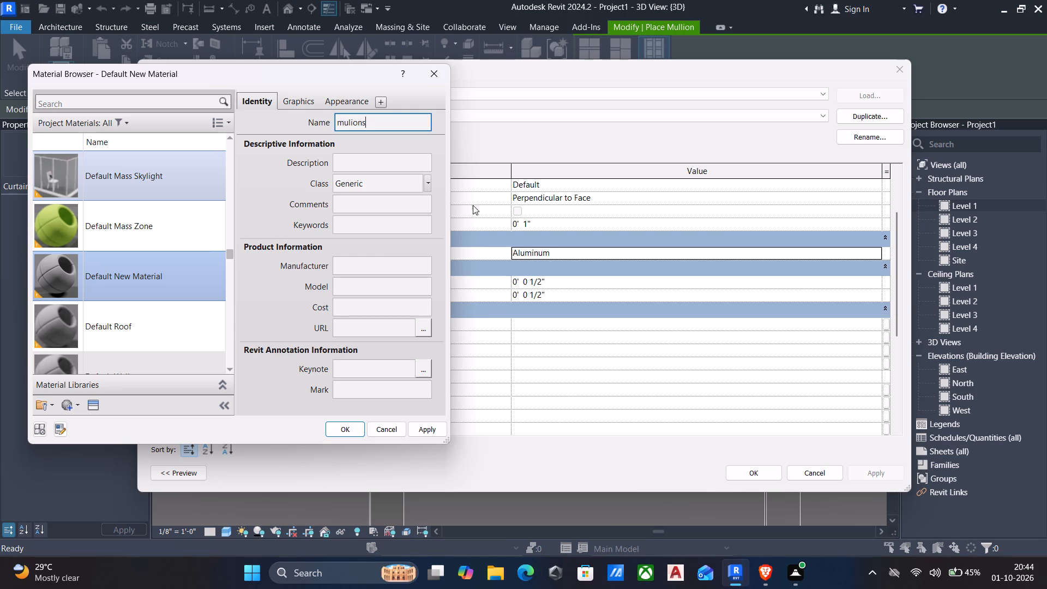
click(420, 433)
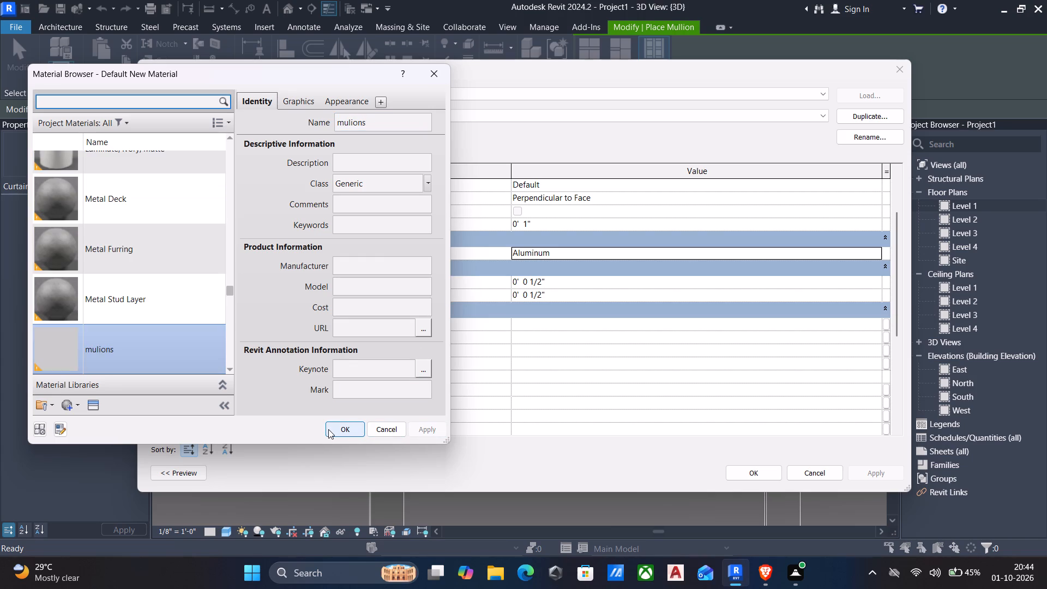
Give the mulions material the metal appearance Bronze - Patina of category Metal: Bronze, and apply it to the 1" Square mullion type.
click(351, 99)
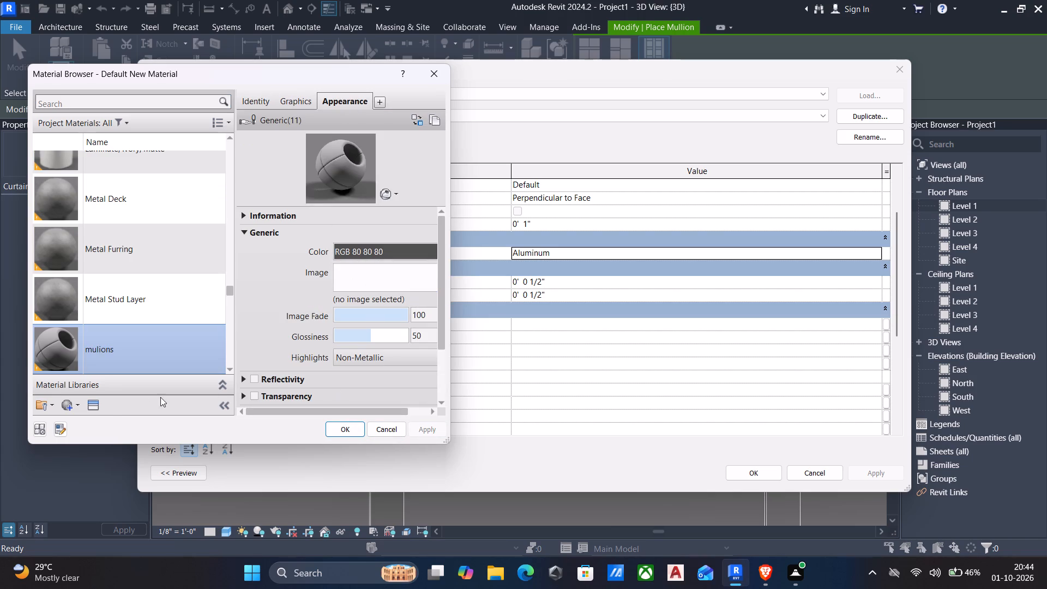
click(97, 407)
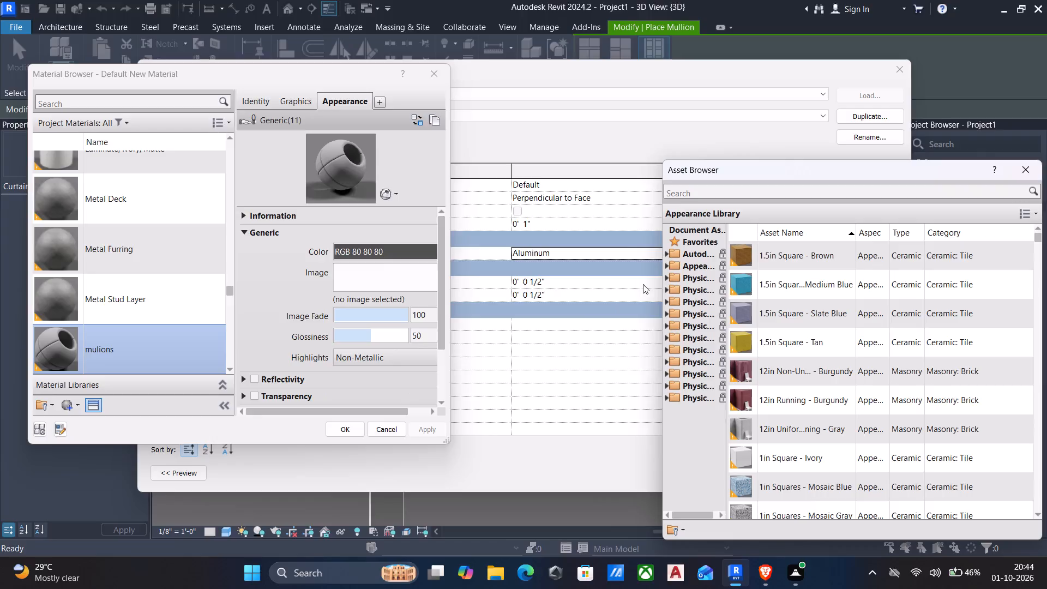
click(666, 271)
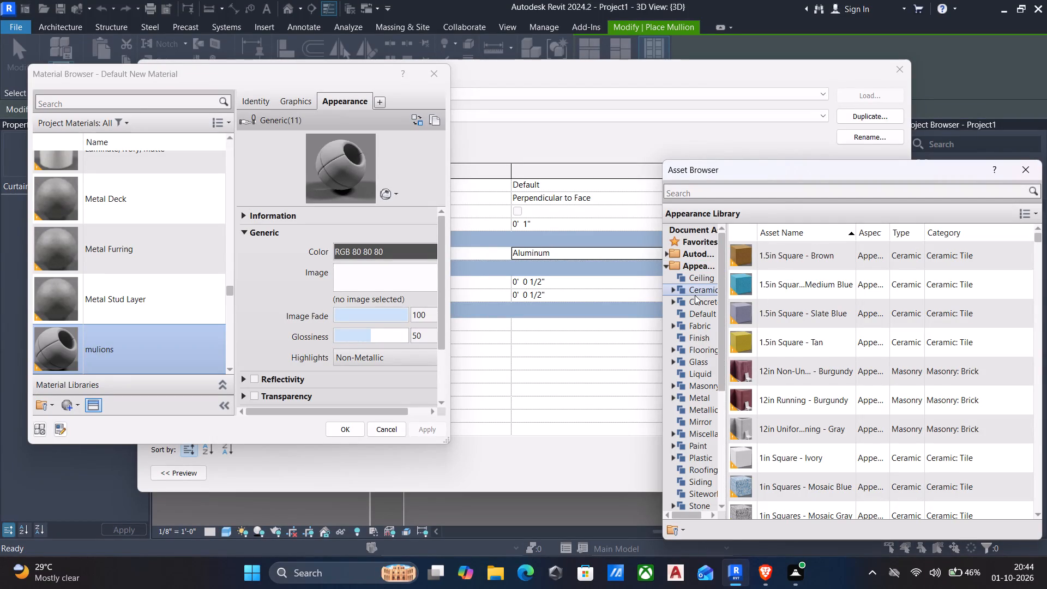
click(695, 398)
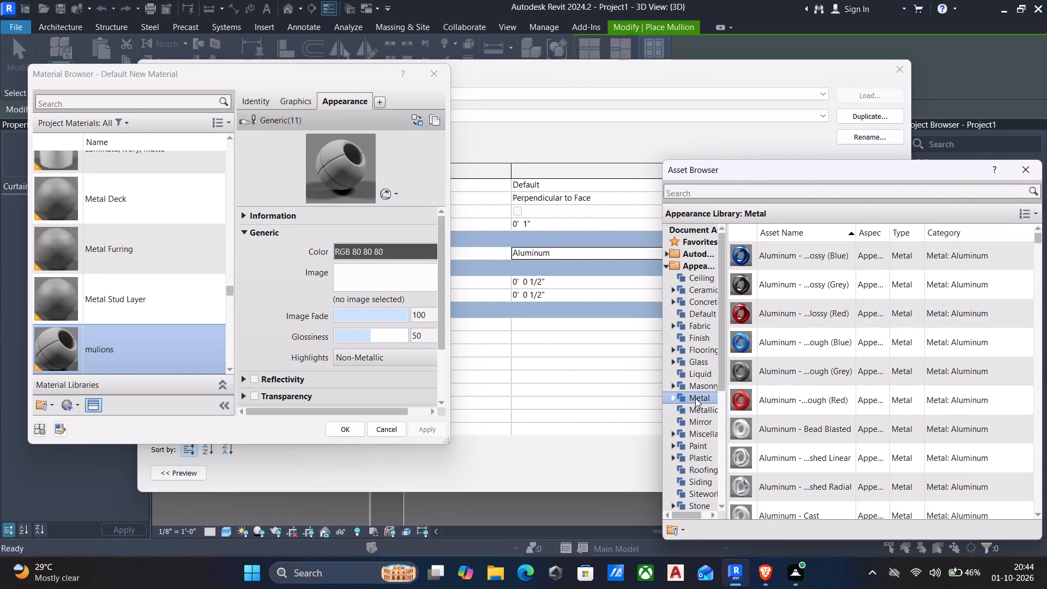
scroll(736, 358, down, 14)
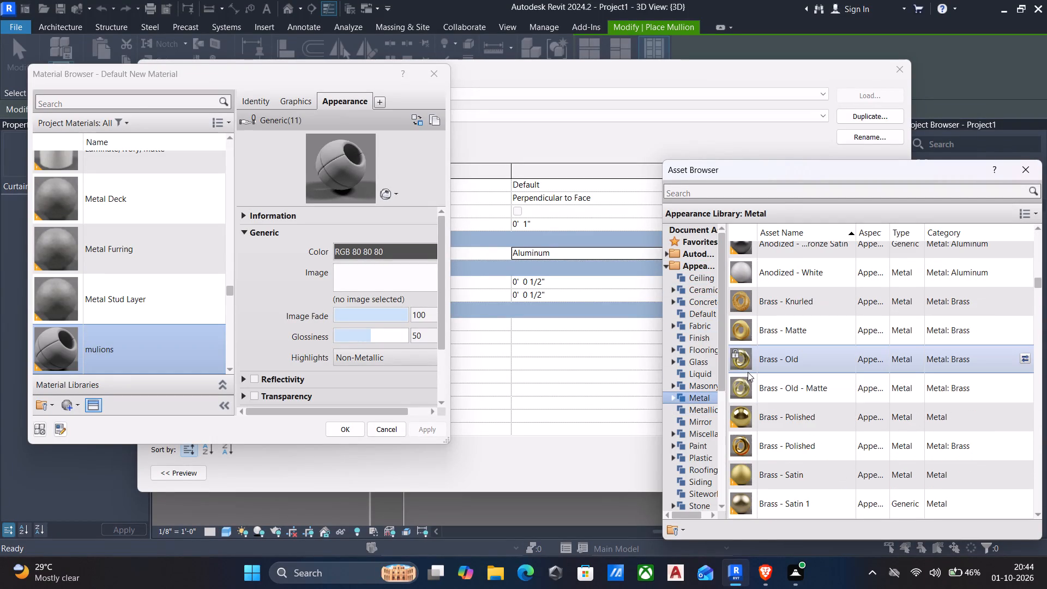
scroll(751, 375, down, 4)
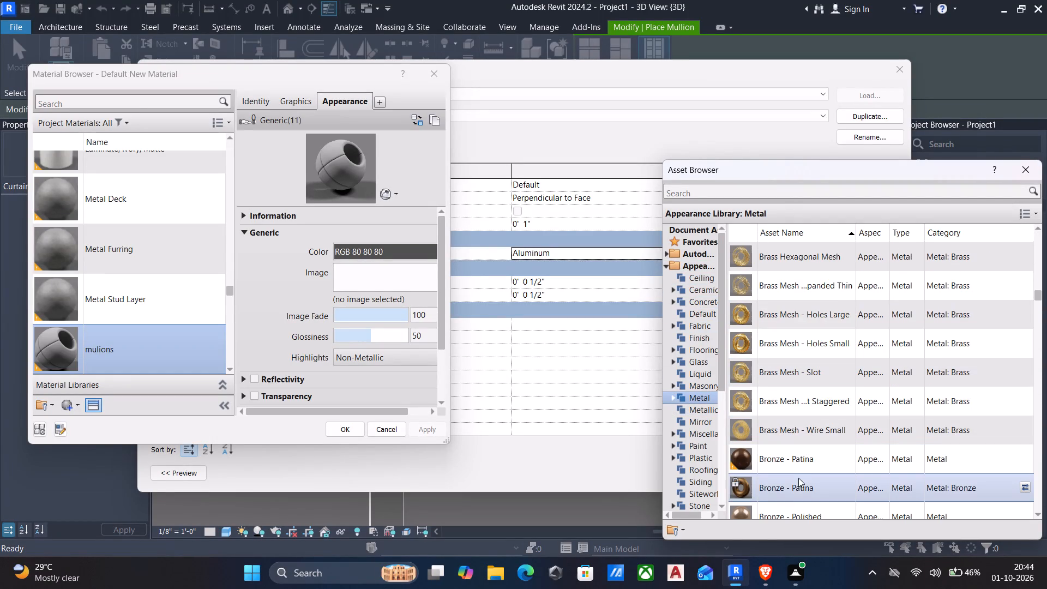
double_click(797, 484)
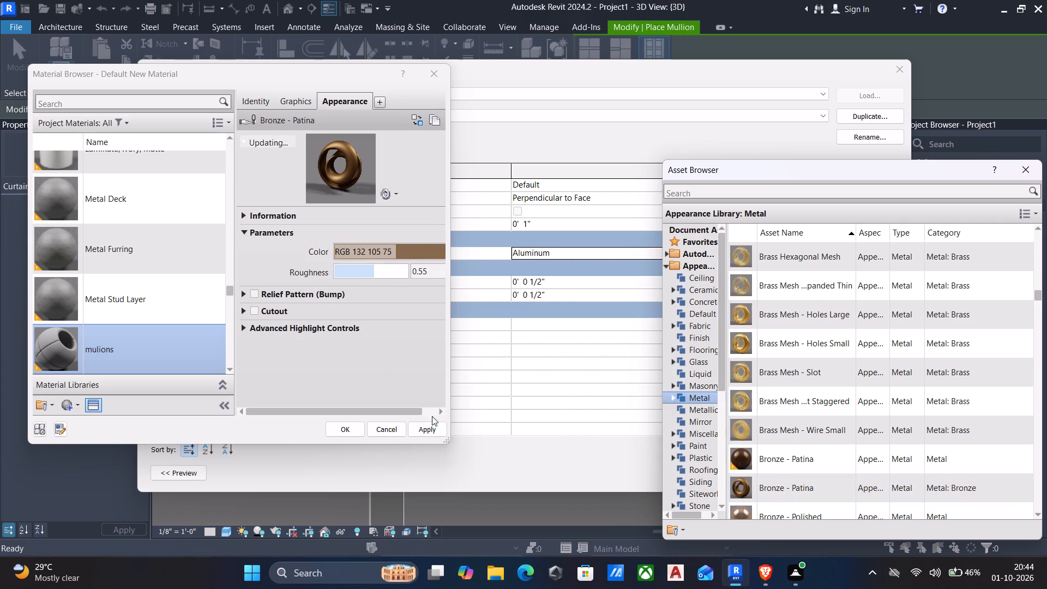
click(434, 429)
click(351, 428)
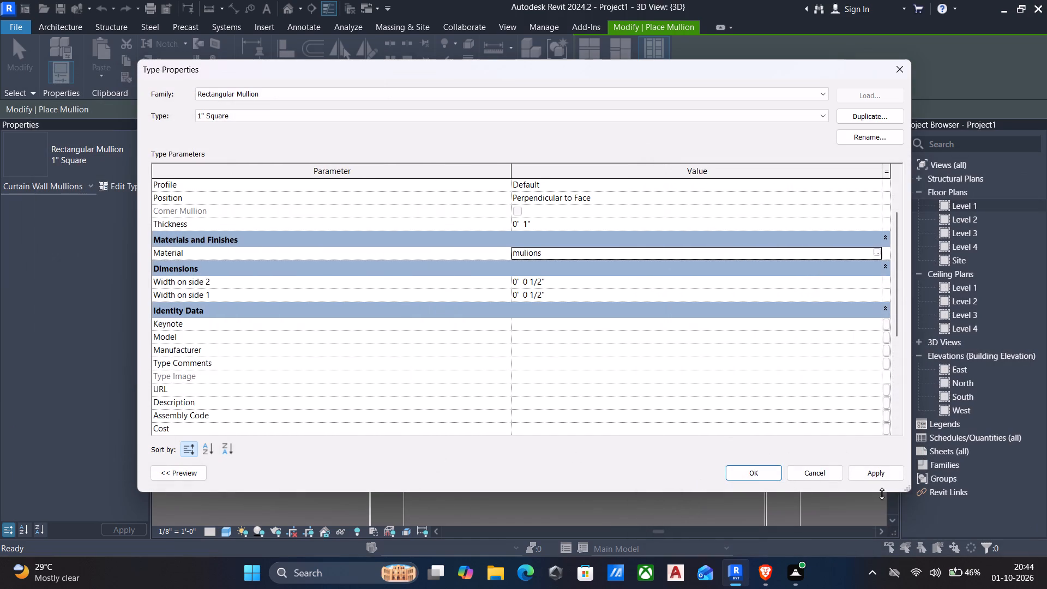
click(881, 476)
click(755, 471)
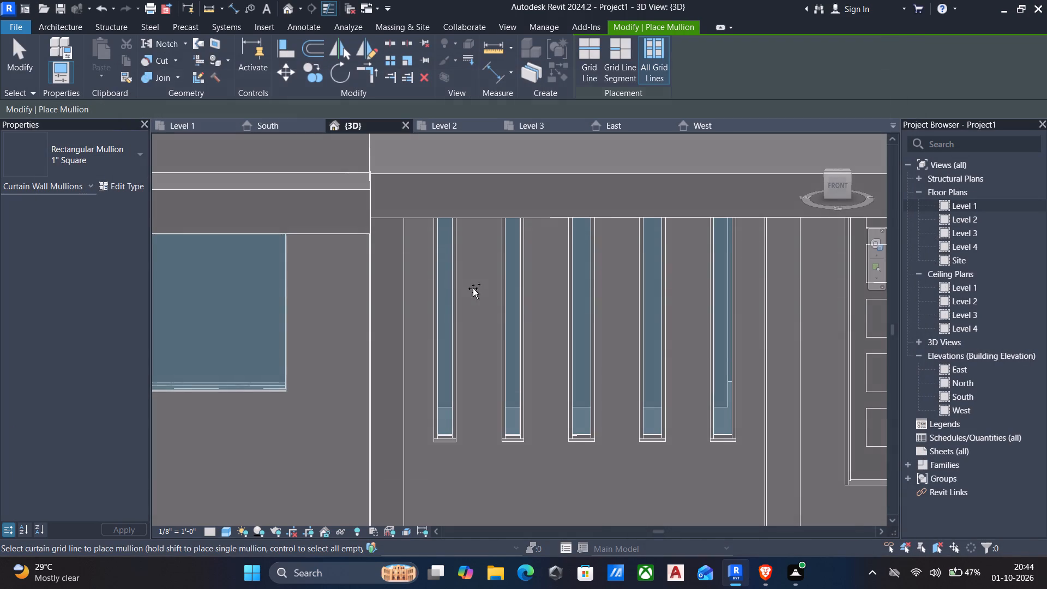
Examine the mullion-framed curtain wall strips and the surrounding front facade from several angles, and leave mullion placement.
scroll(504, 326, up, 3)
scroll(504, 327, down, 5)
middle_drag(543, 339, 481, 325)
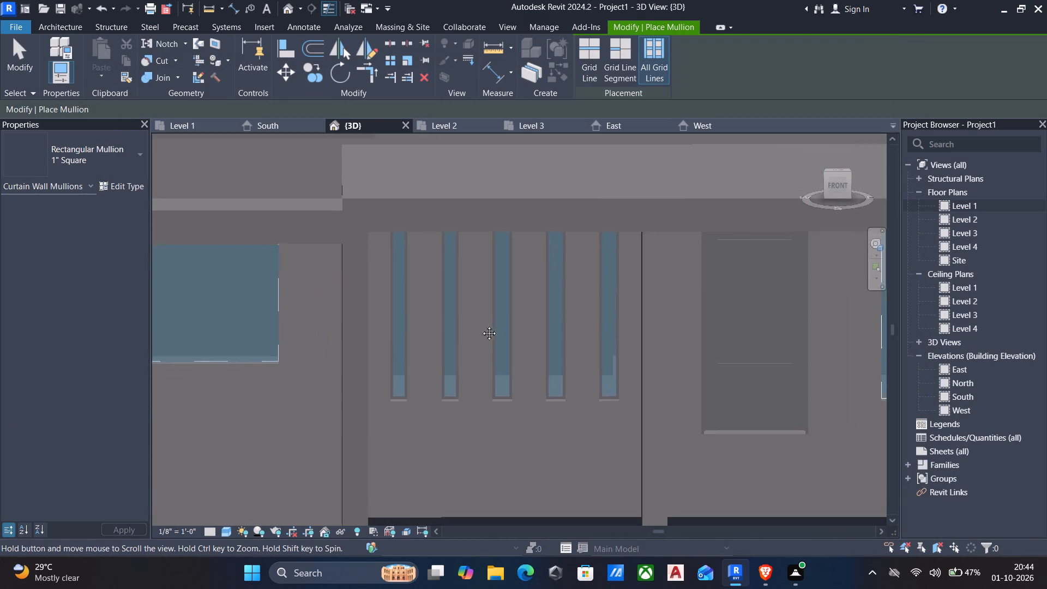
middle_drag(481, 325, 480, 324)
scroll(478, 322, down, 4)
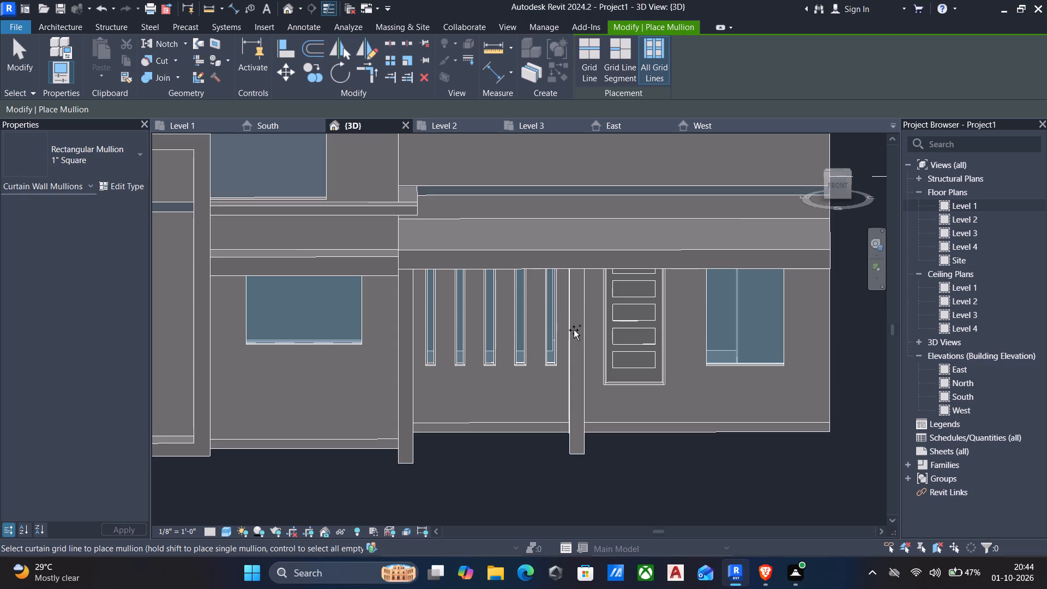
scroll(585, 320, down, 1)
shift+middle_drag(604, 321, 551, 326)
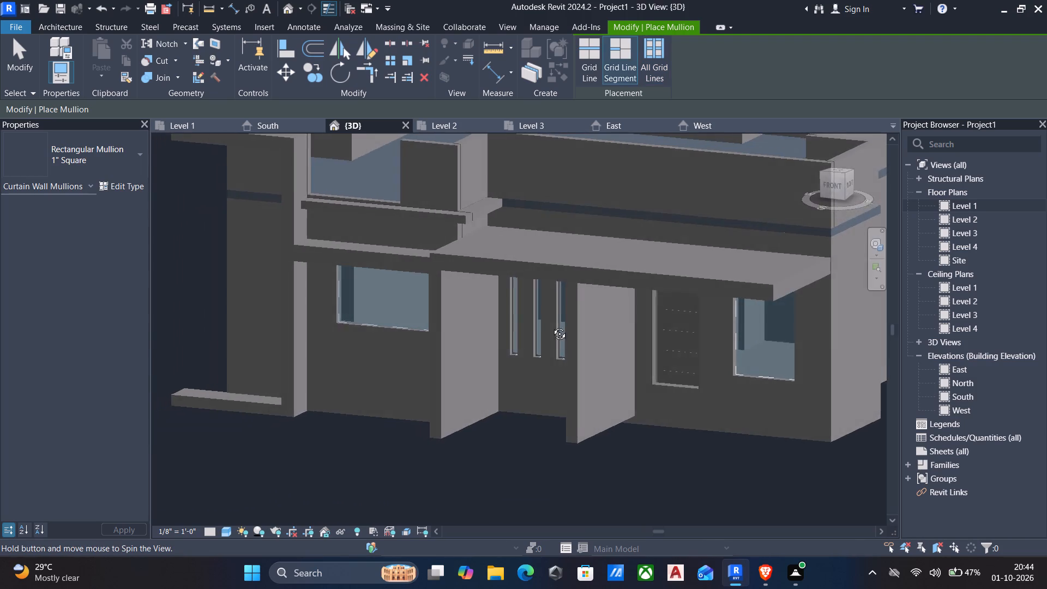
shift+middle_drag(551, 326, 594, 300)
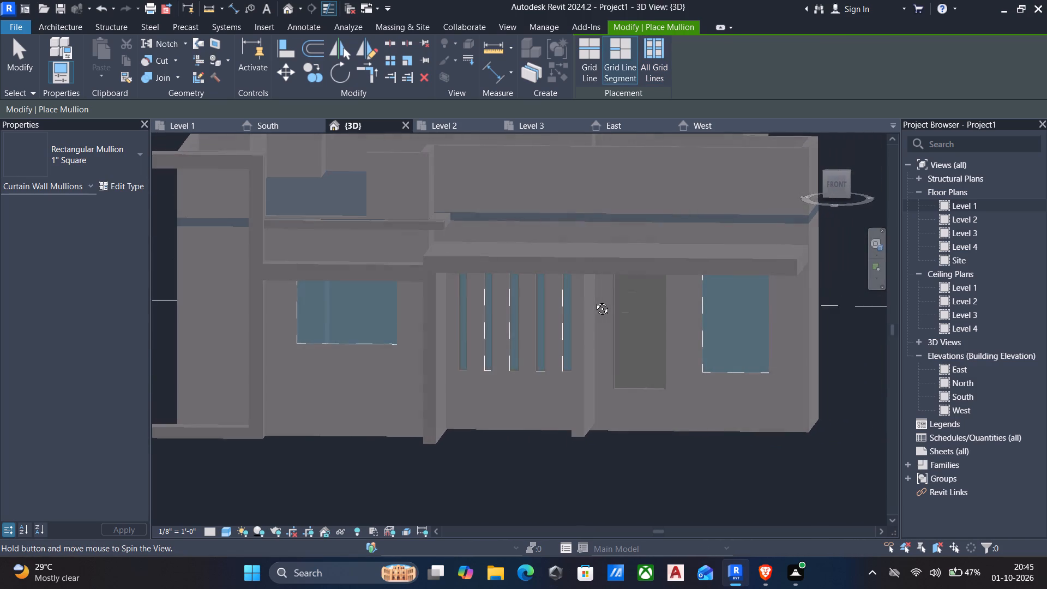
shift+middle_drag(594, 300, 594, 299)
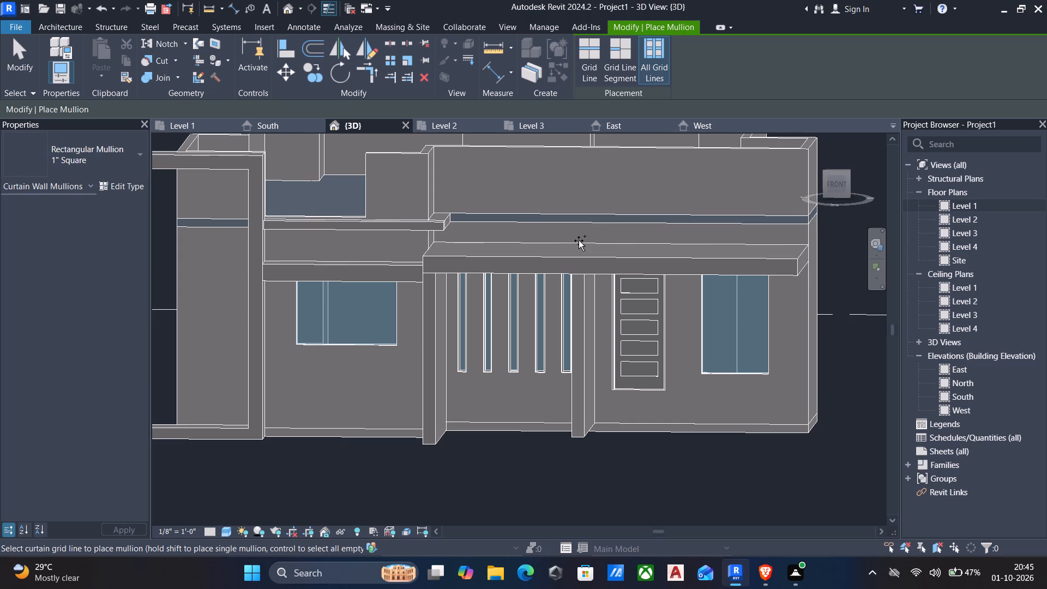
scroll(576, 245, down, 1)
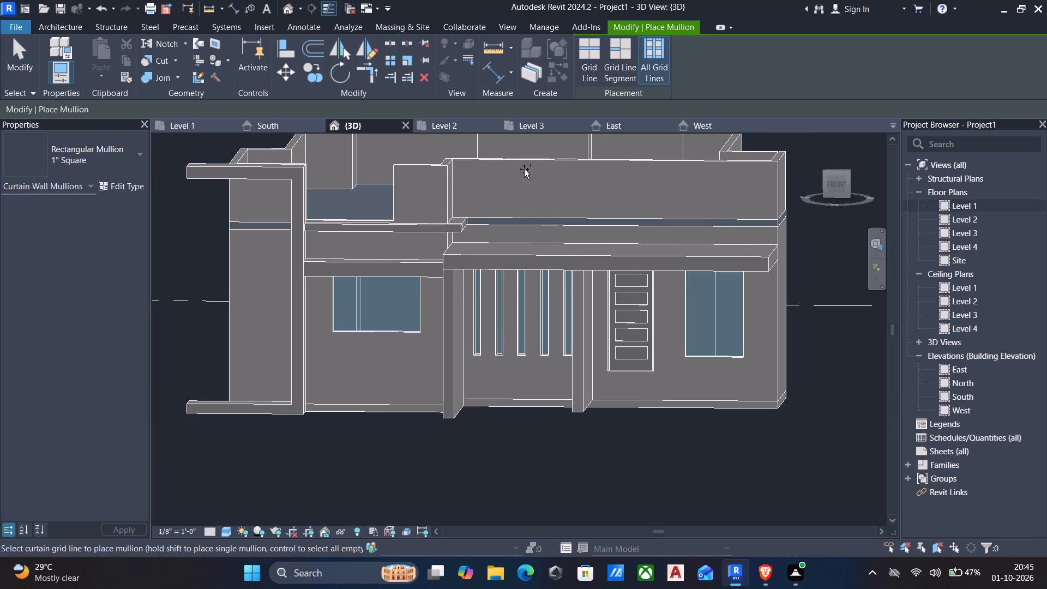
click(55, 25)
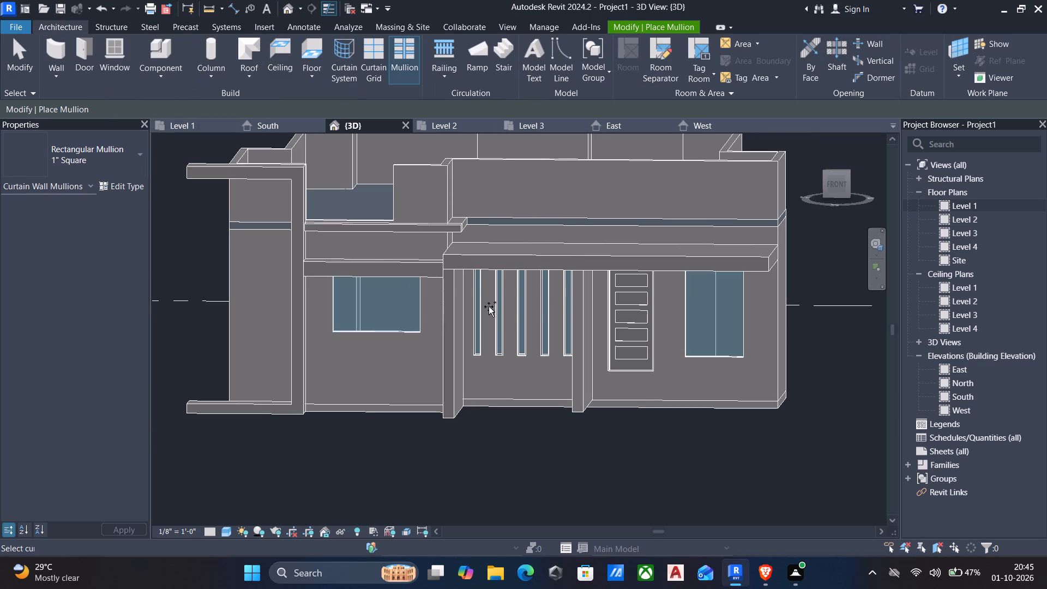
key(Escape)
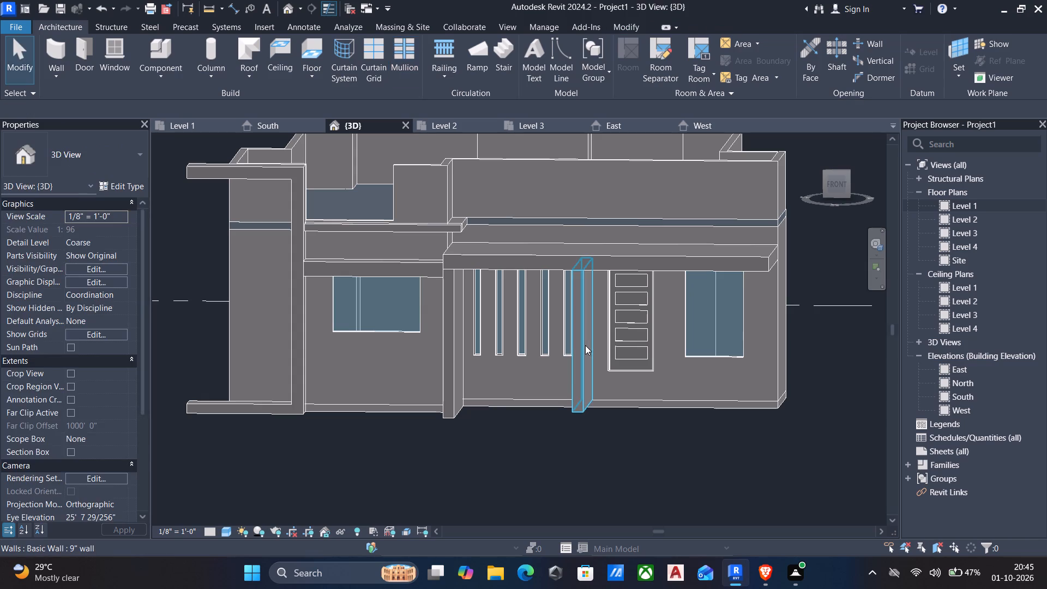
Open the in-place generic model of the facade frame, canopy and post for editing.
click(585, 345)
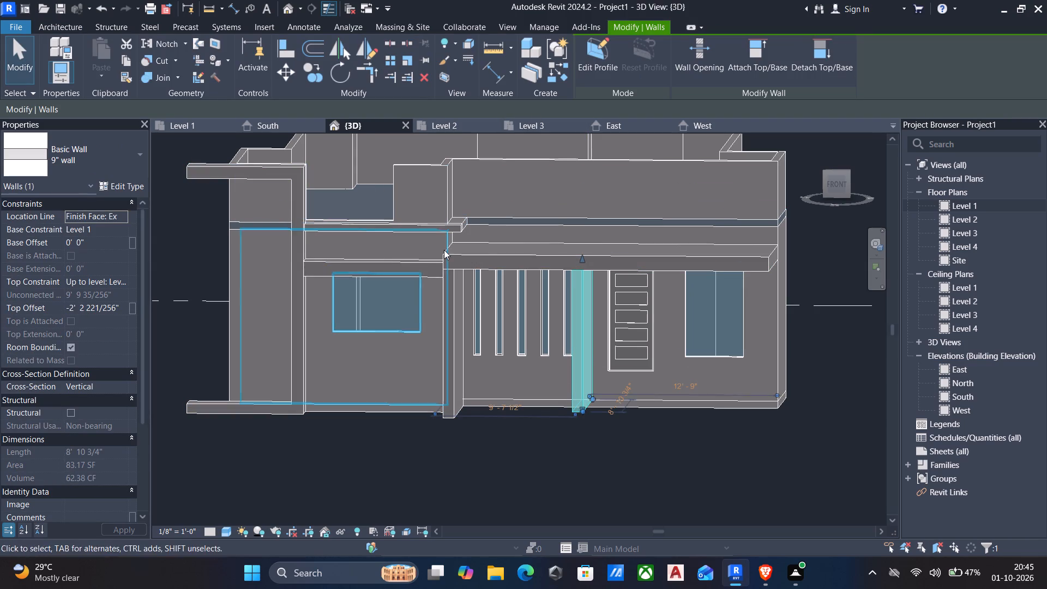
click(452, 257)
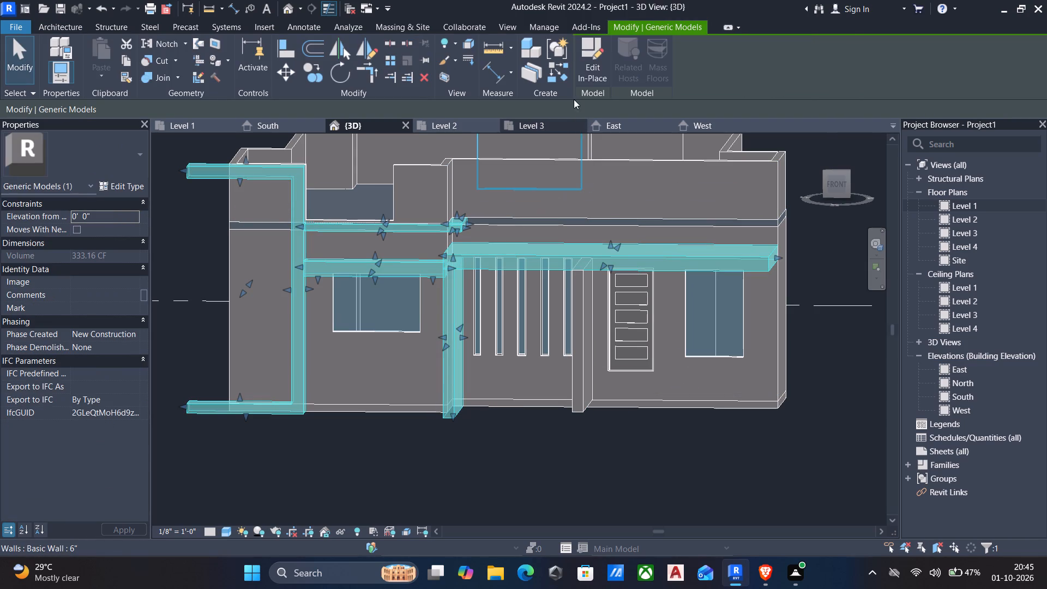
click(591, 77)
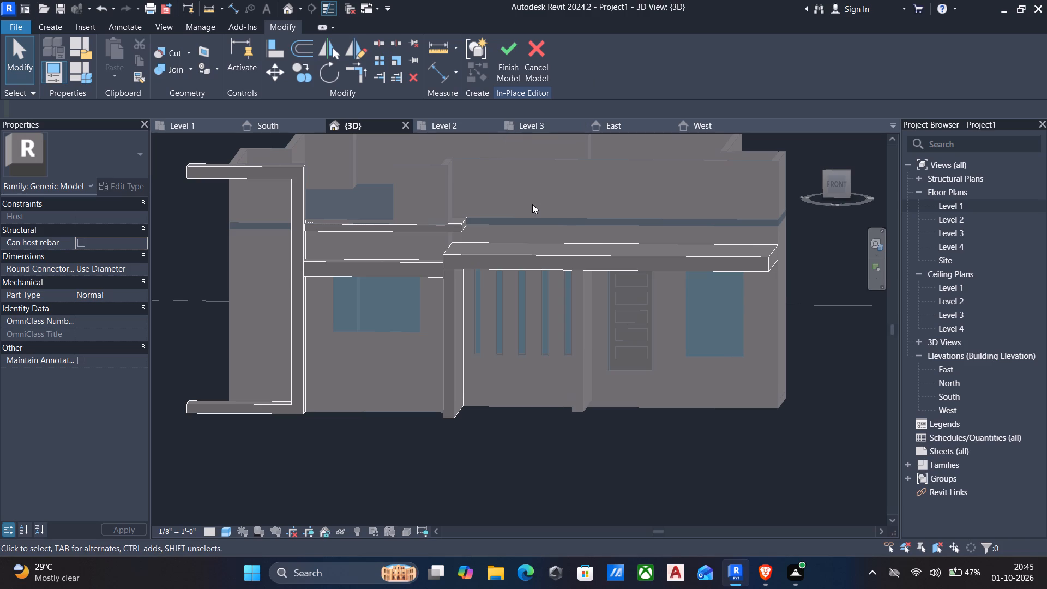
scroll(582, 255, up, 2)
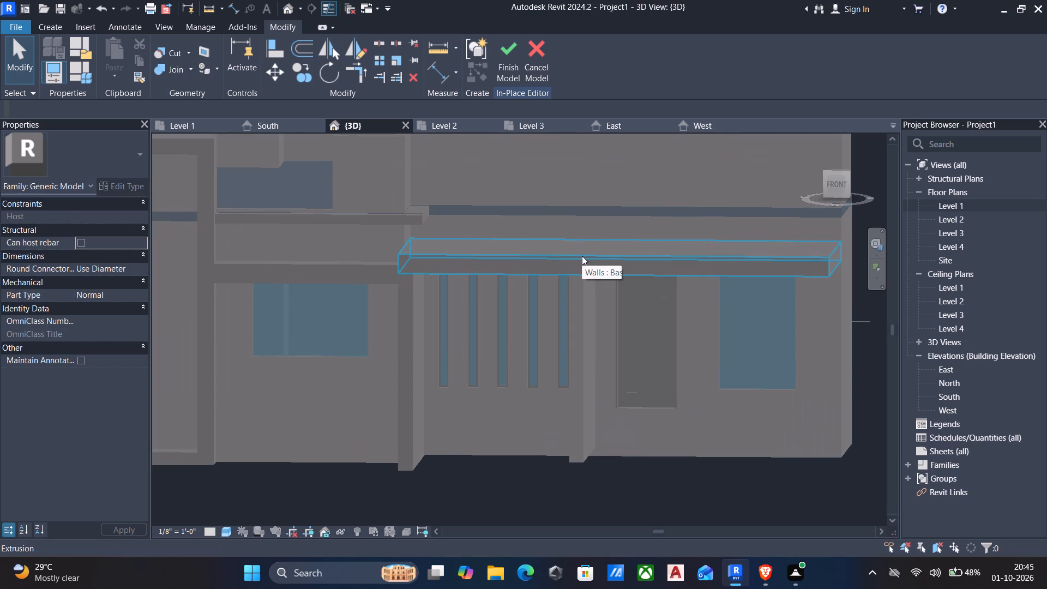
shift+middle_drag(377, 279, 377, 280)
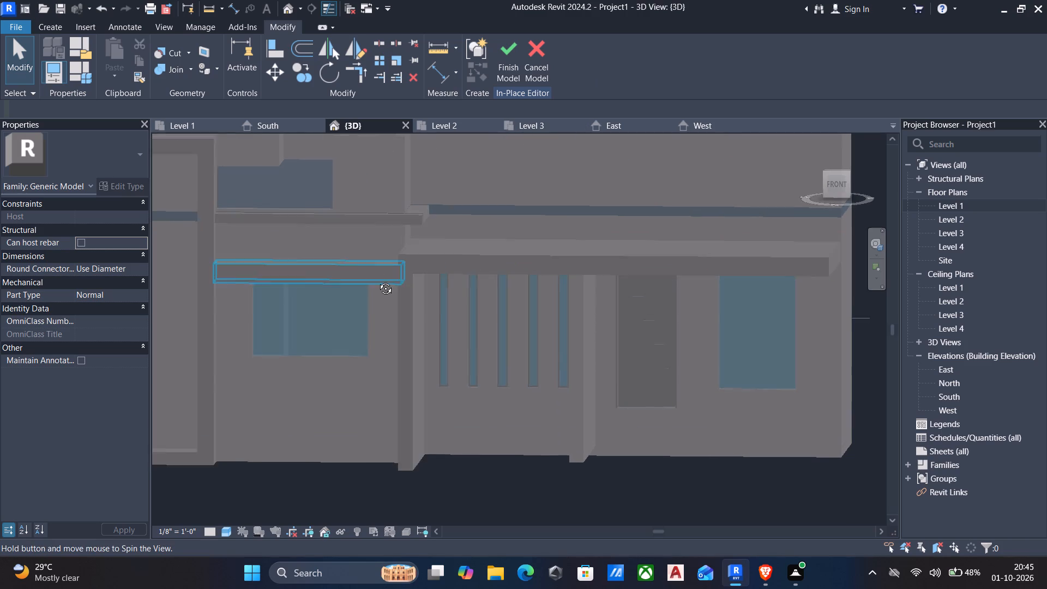
shift+middle_drag(377, 280, 400, 266)
middle_drag(589, 209, 566, 256)
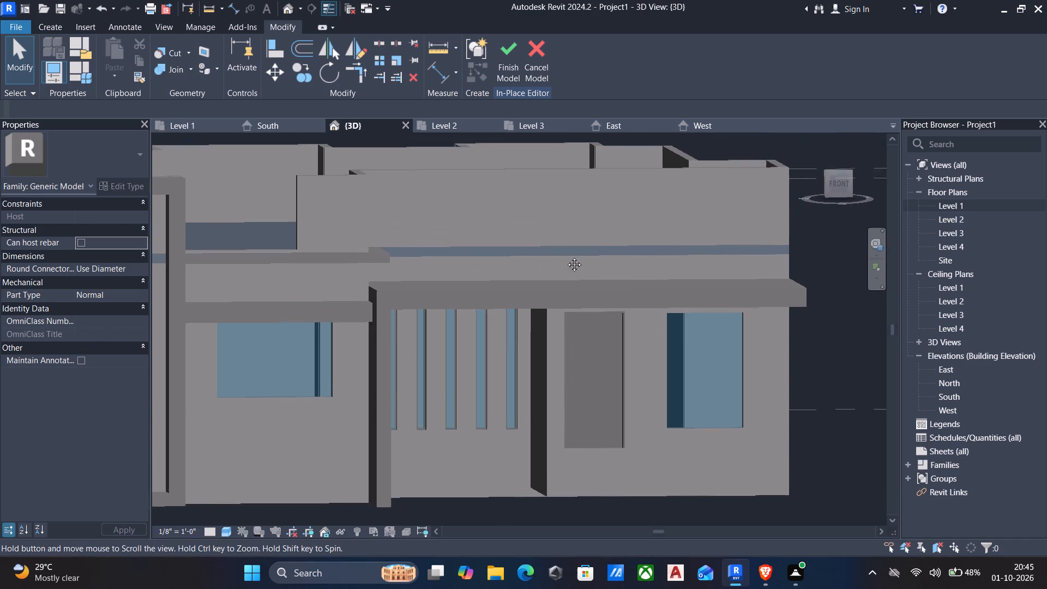
middle_drag(566, 256, 568, 262)
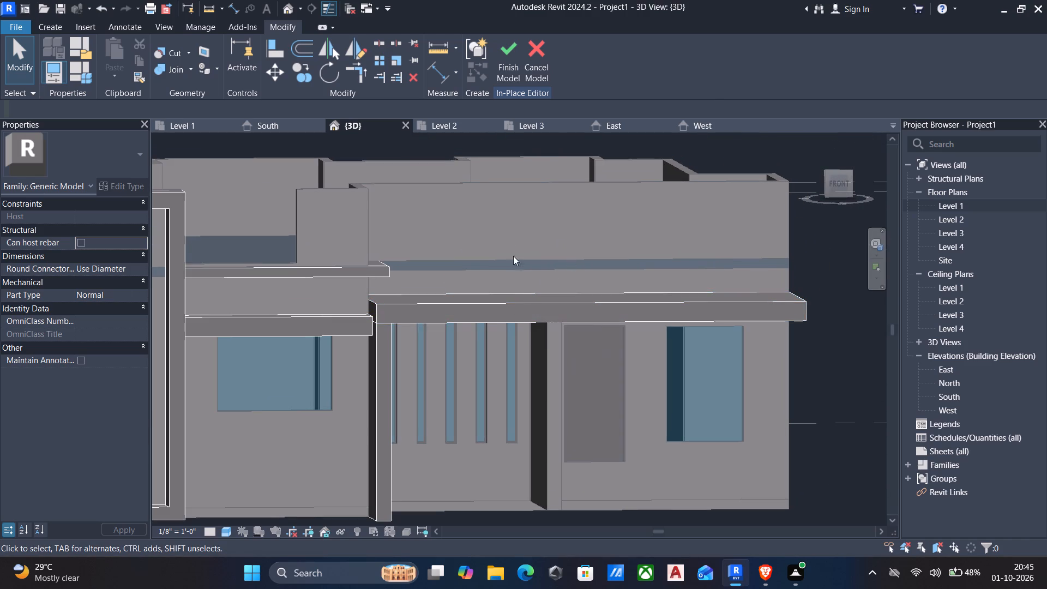
Start a solid Extrusion in the in-place model with the 6" wall above the canopy picked as its work plane.
click(52, 19)
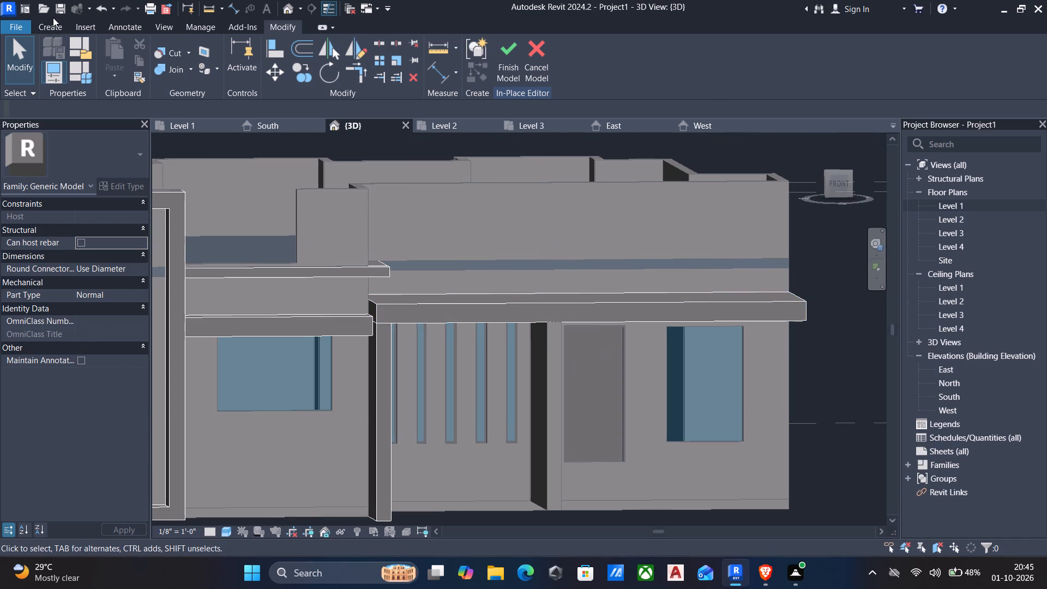
click(47, 26)
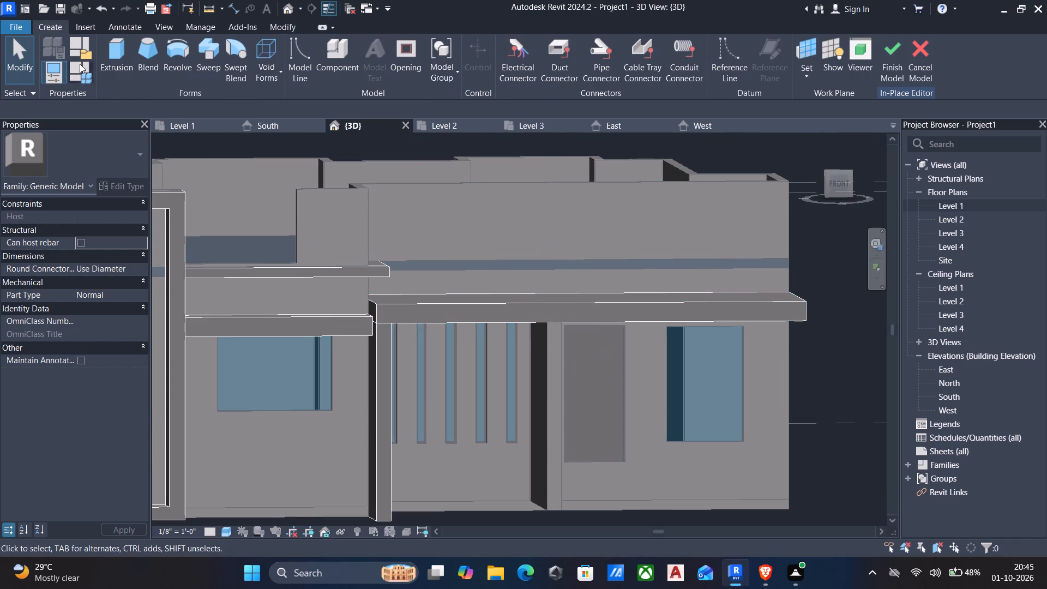
click(120, 52)
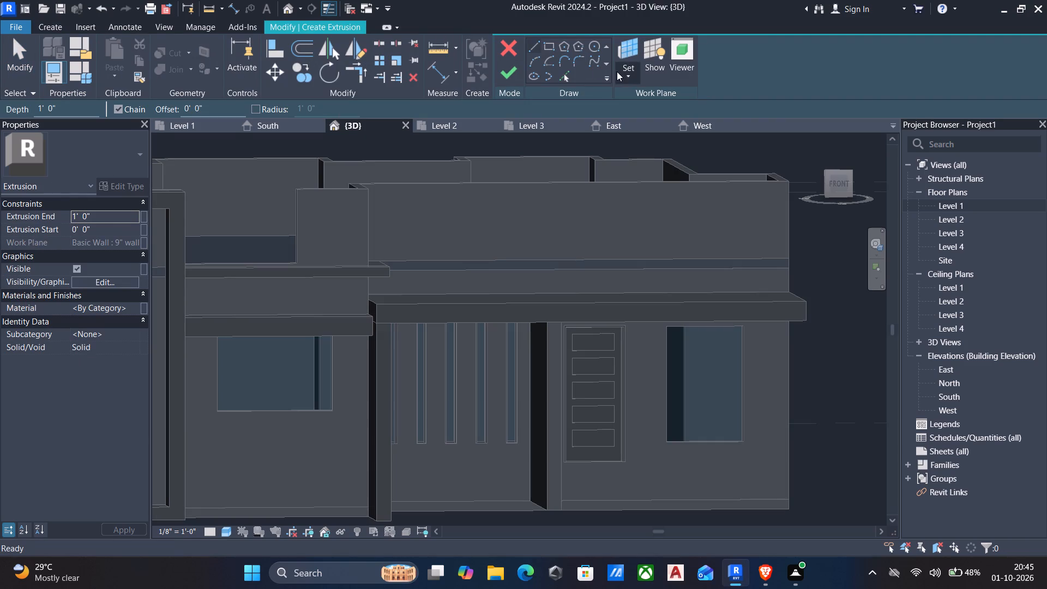
click(617, 73)
click(654, 124)
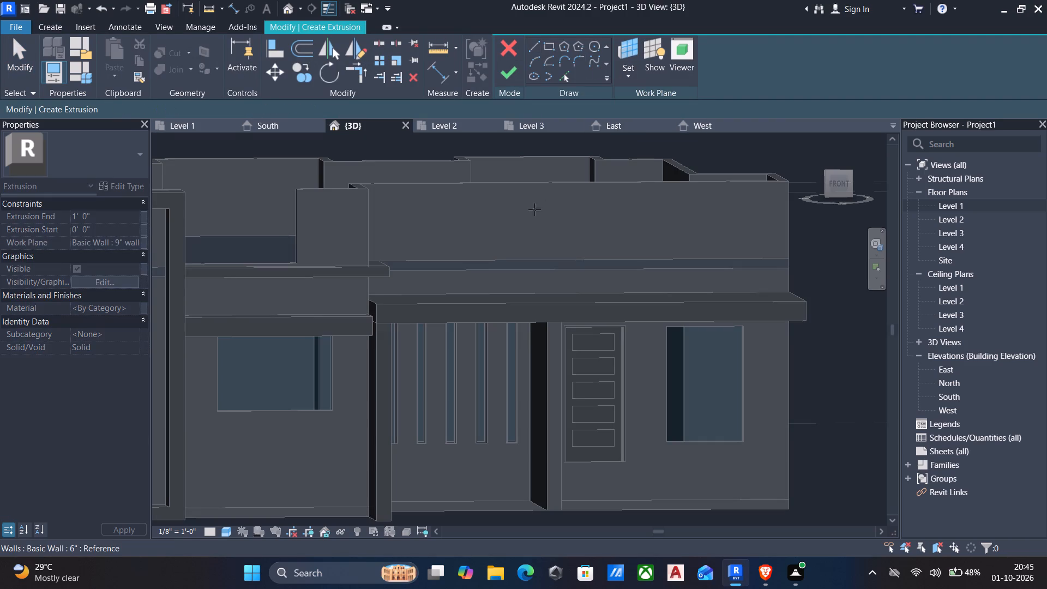
click(516, 185)
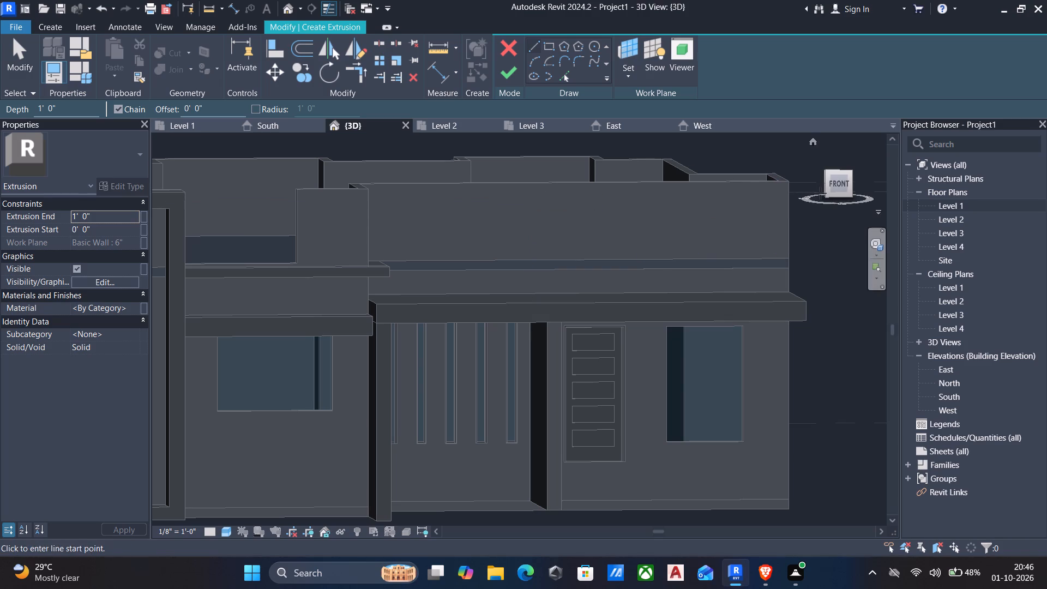
Sketch a narrow vertical rectangle about 7" wide and 5'-9" tall, from just above the canopy to slightly above the parapet.
click(837, 185)
scroll(568, 276, up, 5)
scroll(504, 378, up, 5)
scroll(386, 378, up, 5)
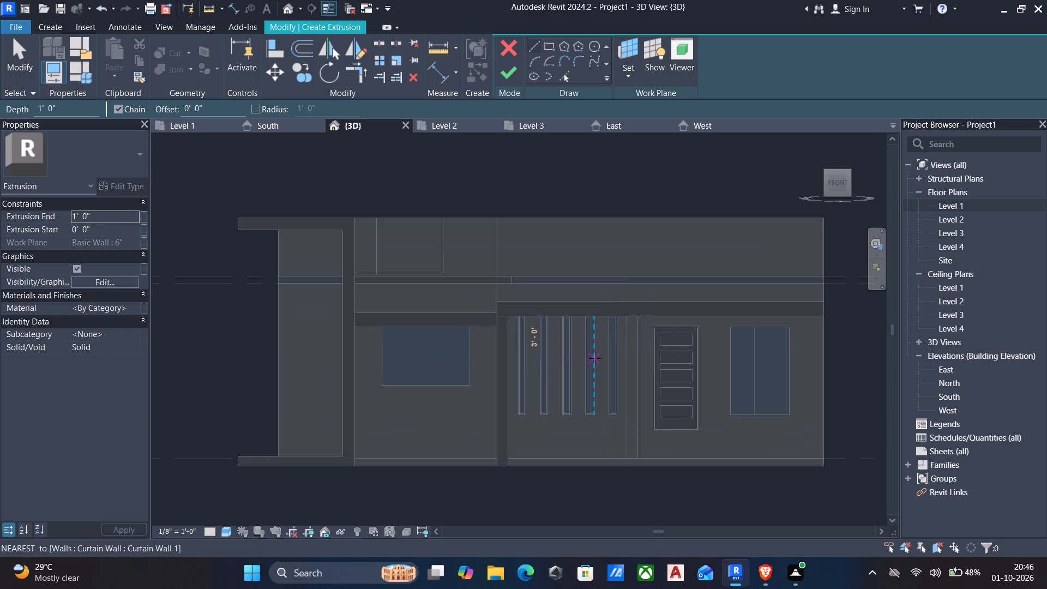
scroll(606, 302, up, 2)
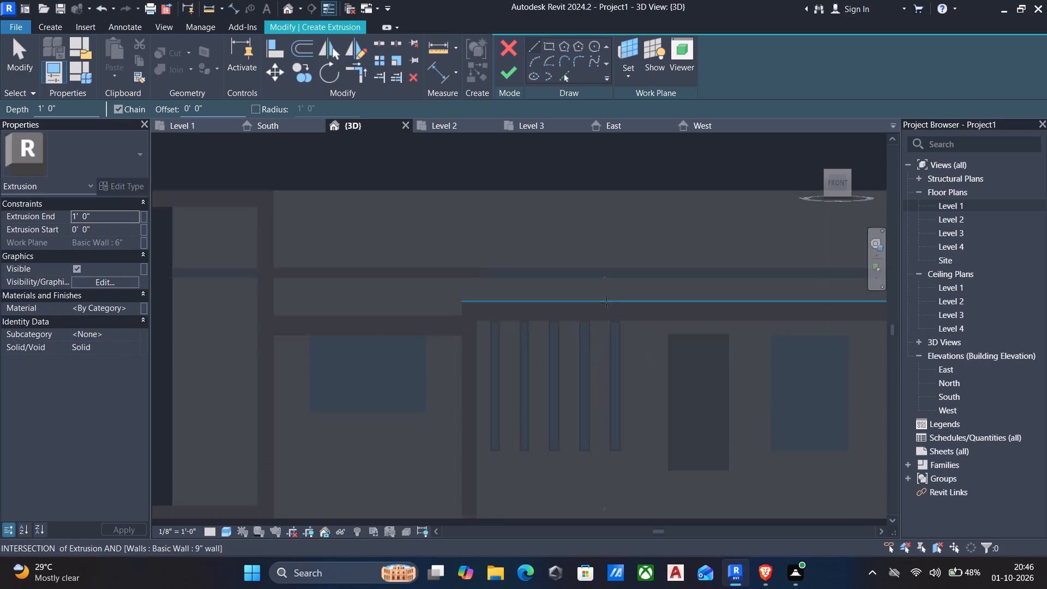
scroll(606, 303, up, 2)
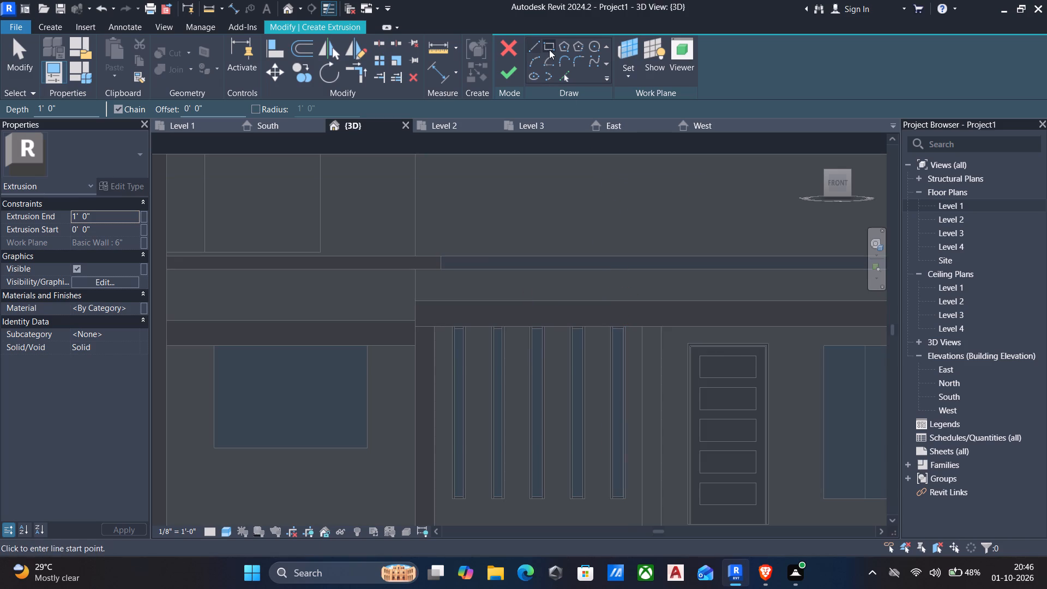
click(549, 50)
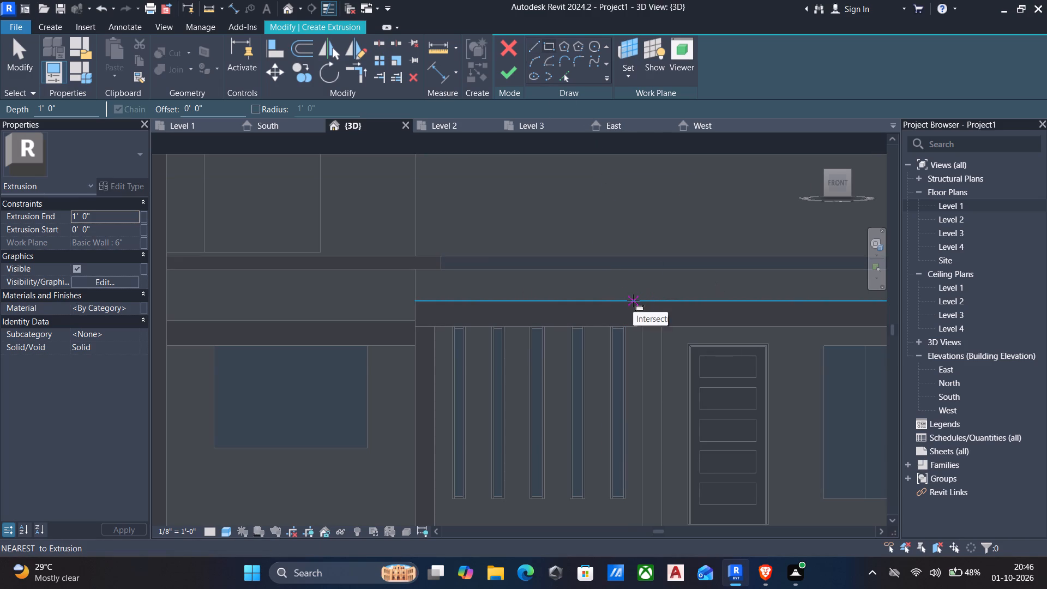
scroll(634, 299, up, 4)
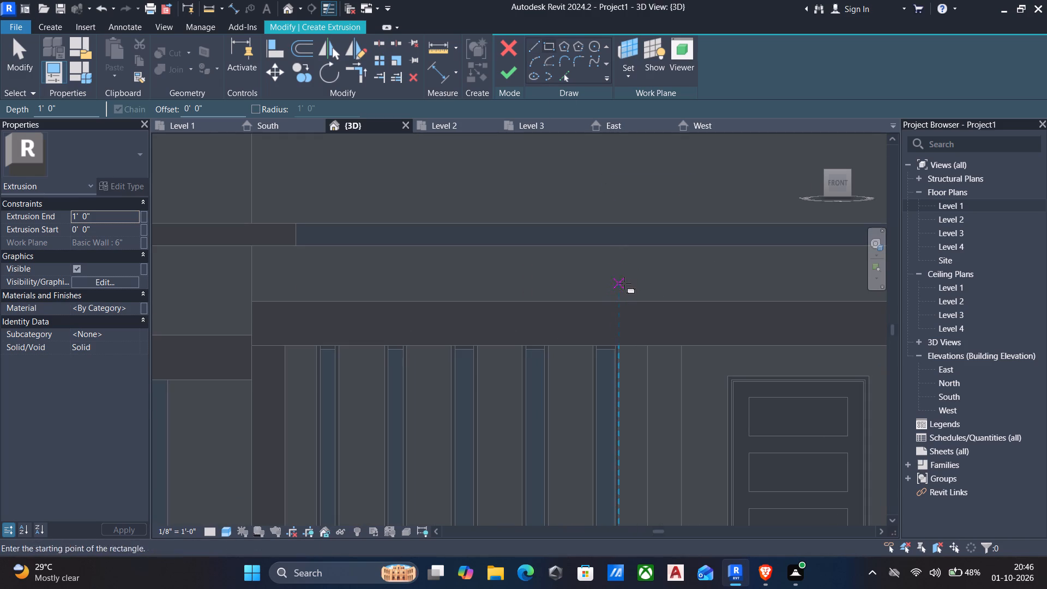
click(624, 284)
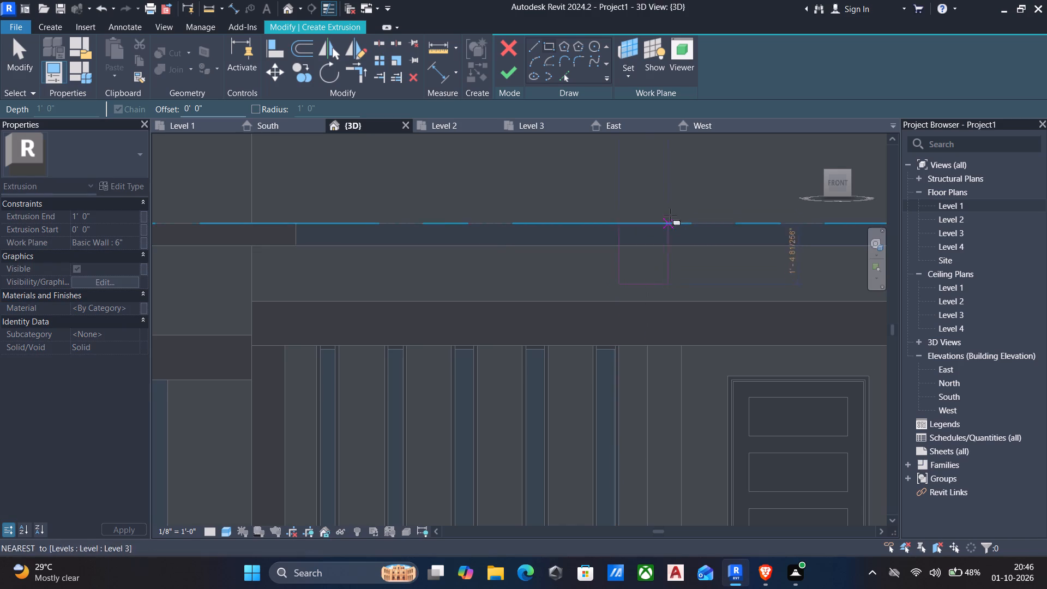
middle_drag(672, 218, 630, 323)
middle_drag(597, 268, 551, 448)
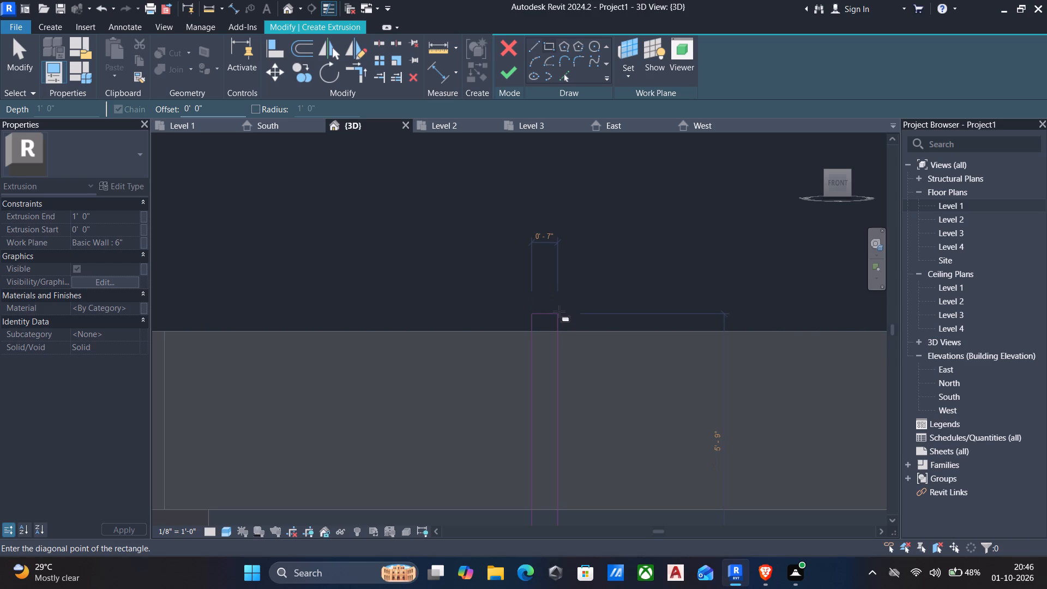
click(559, 311)
key(Escape)
middle_drag(511, 350, 503, 293)
scroll(500, 287, down, 3)
key(Escape)
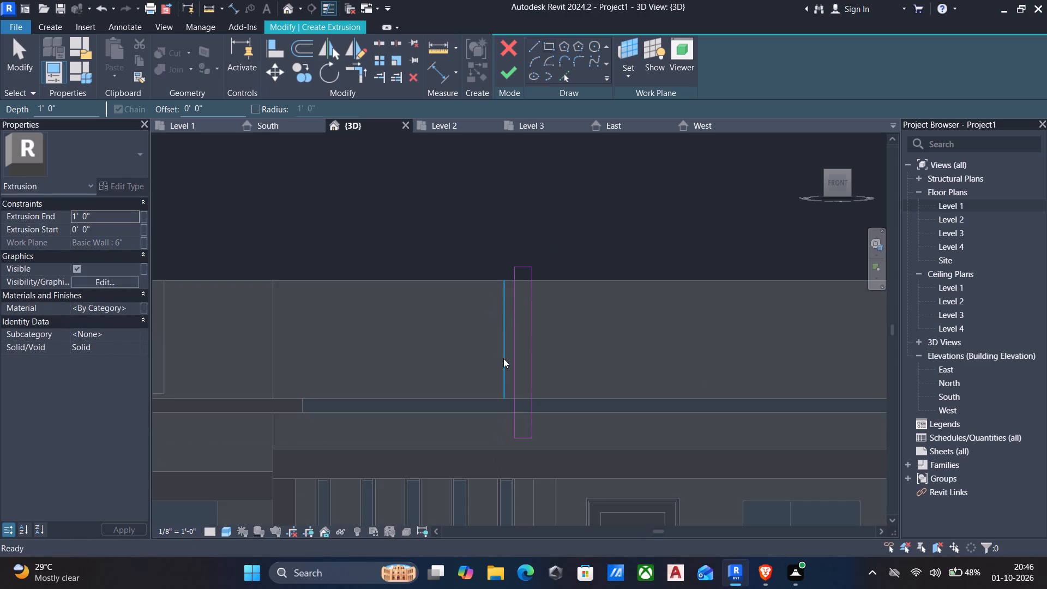
Nudge the rectangle's bottom line down to the canopy's top edge.
click(524, 438)
key(Down)
key(Down)
key(Down)
key(Down)
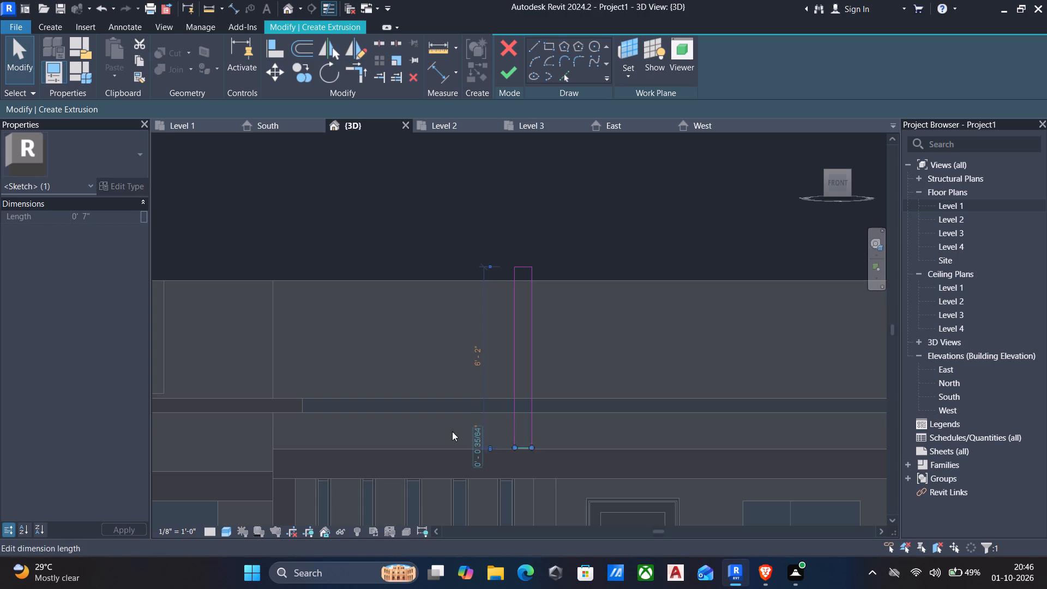
shift+middle_drag(432, 431, 403, 491)
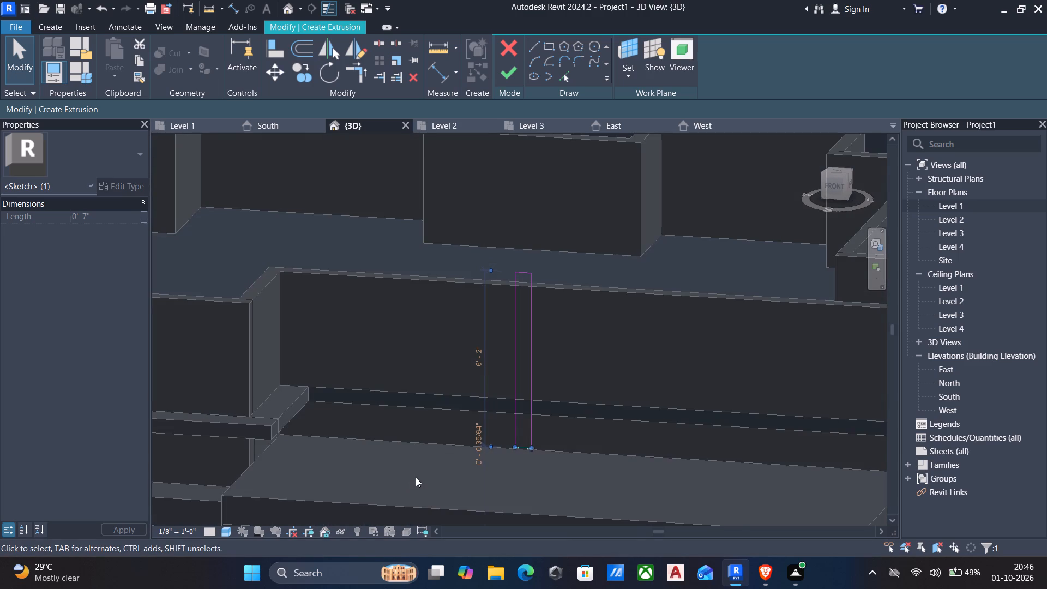
key(Down)
key(Escape)
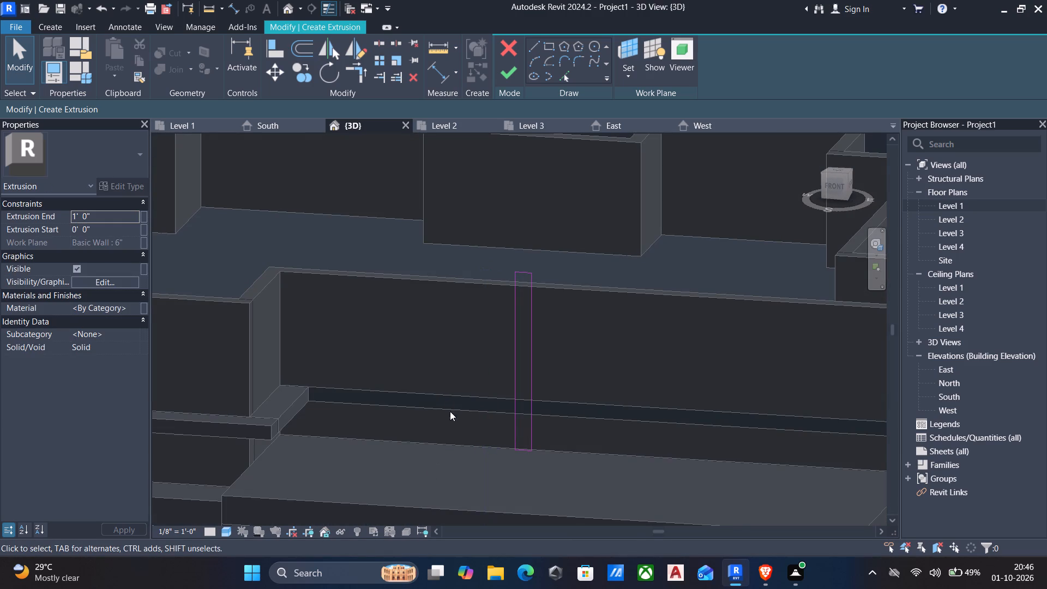
Check the rectangle profile's position against the canopy and parapet in the front view.
shift+middle_drag(450, 414, 474, 370)
scroll(489, 325, up, 1)
scroll(502, 299, down, 1)
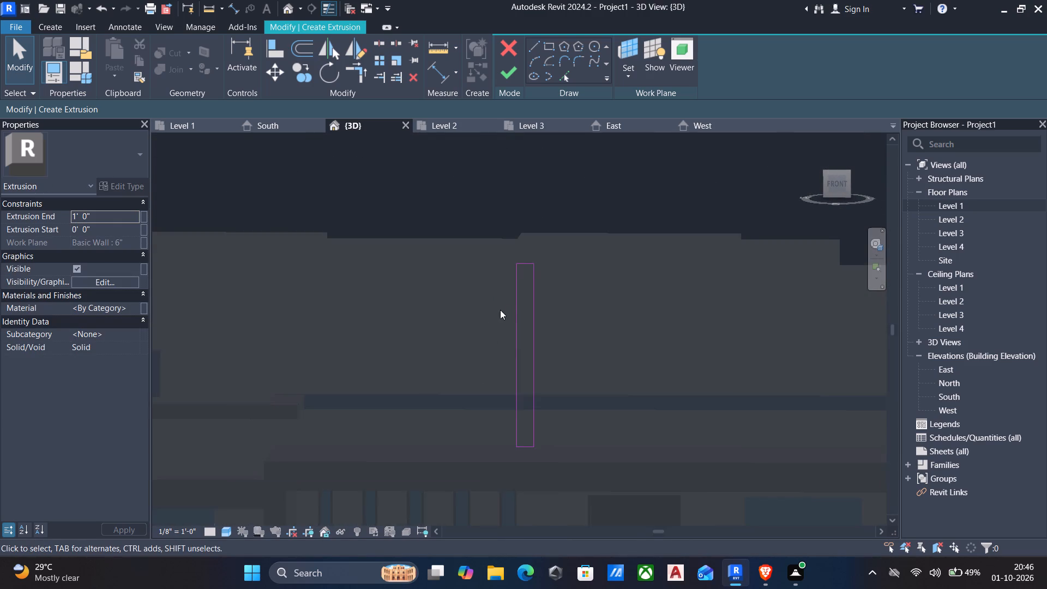
click(835, 184)
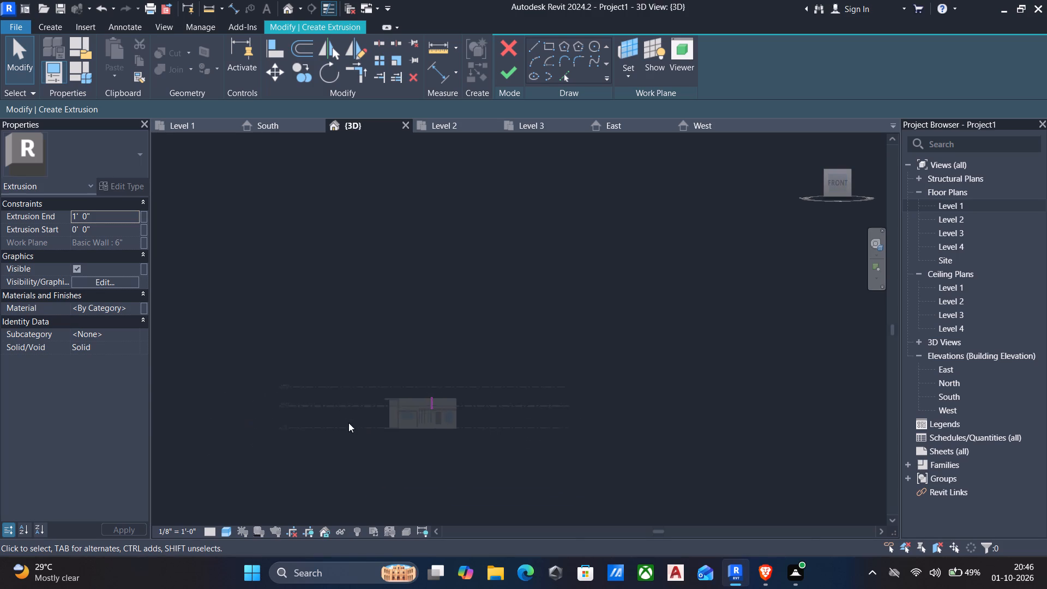
scroll(466, 374, up, 4)
scroll(537, 309, up, 10)
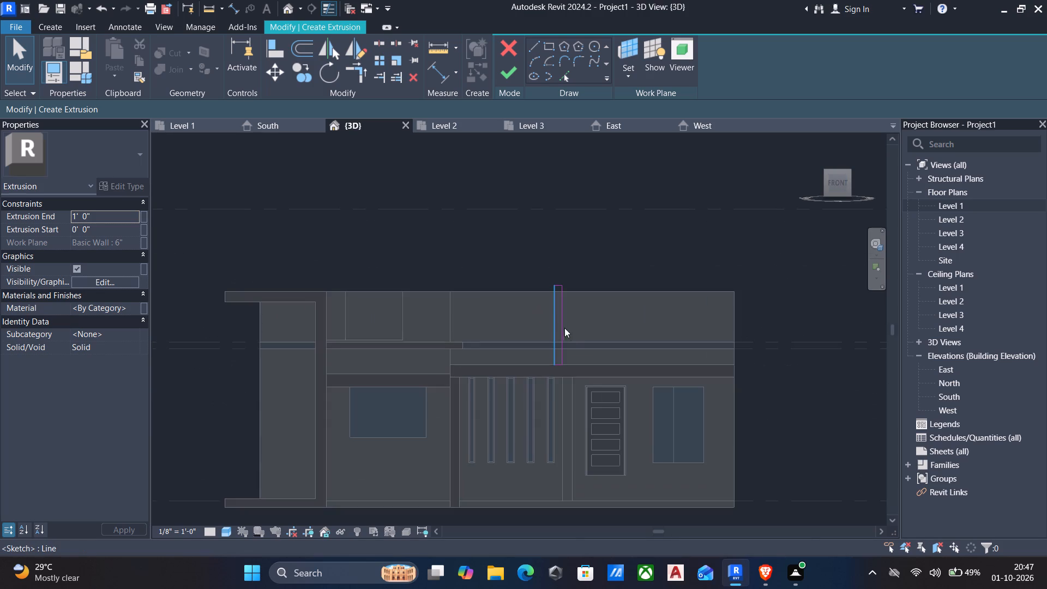
scroll(562, 341, up, 7)
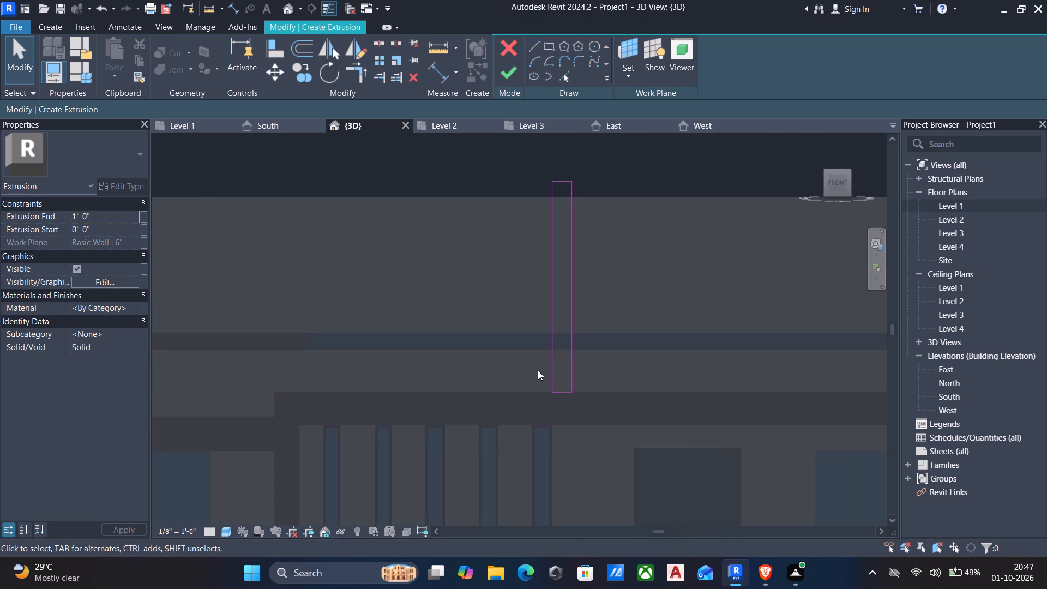
Check the width of the vertical rectangle profile using its right-hand line.
scroll(557, 357, up, 1)
click(572, 348)
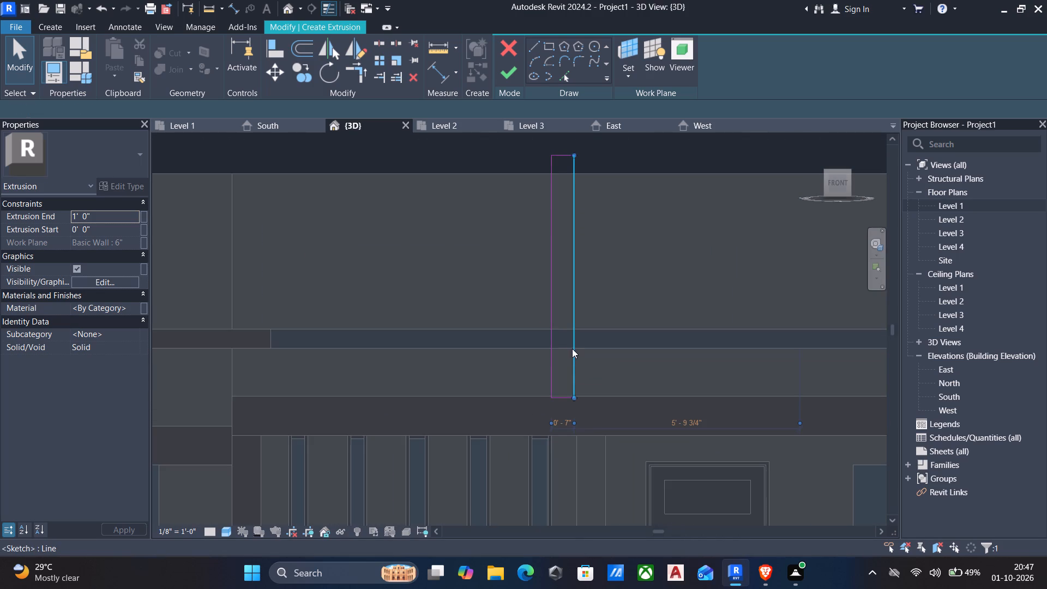
click(561, 423)
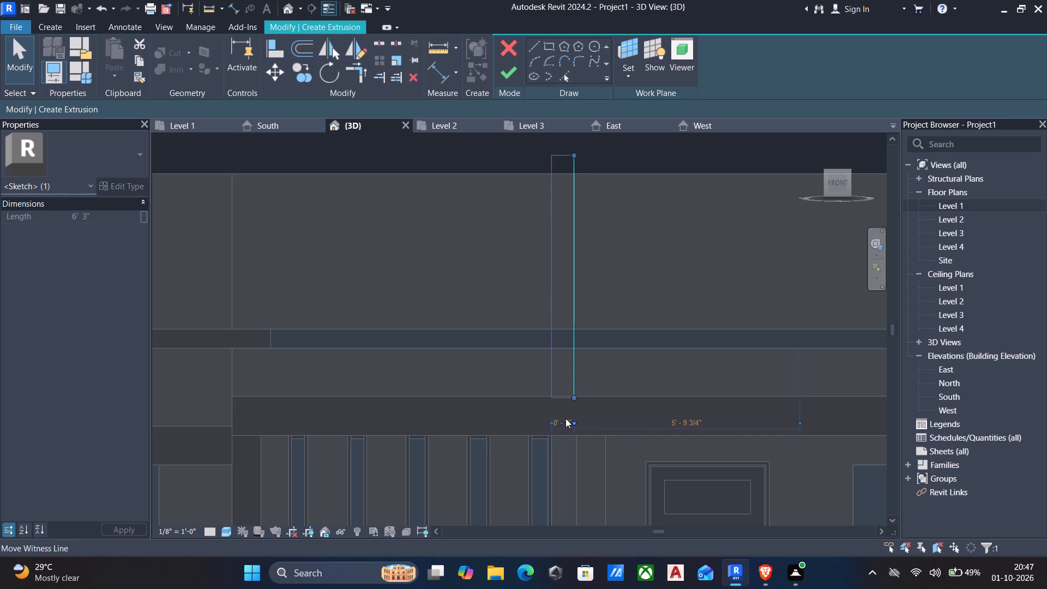
scroll(477, 355, down, 3)
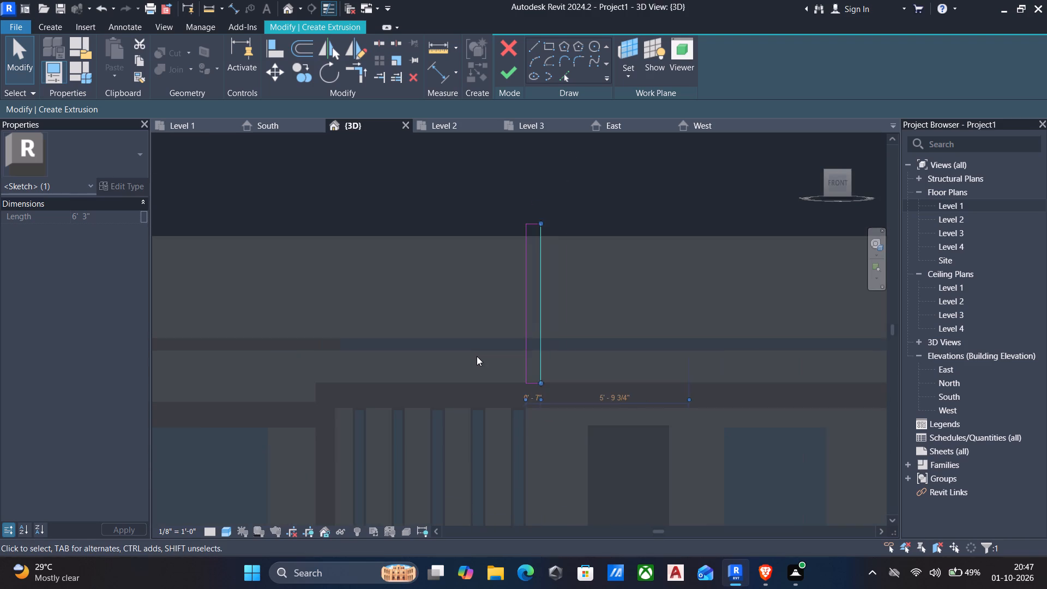
middle_drag(477, 363, 473, 406)
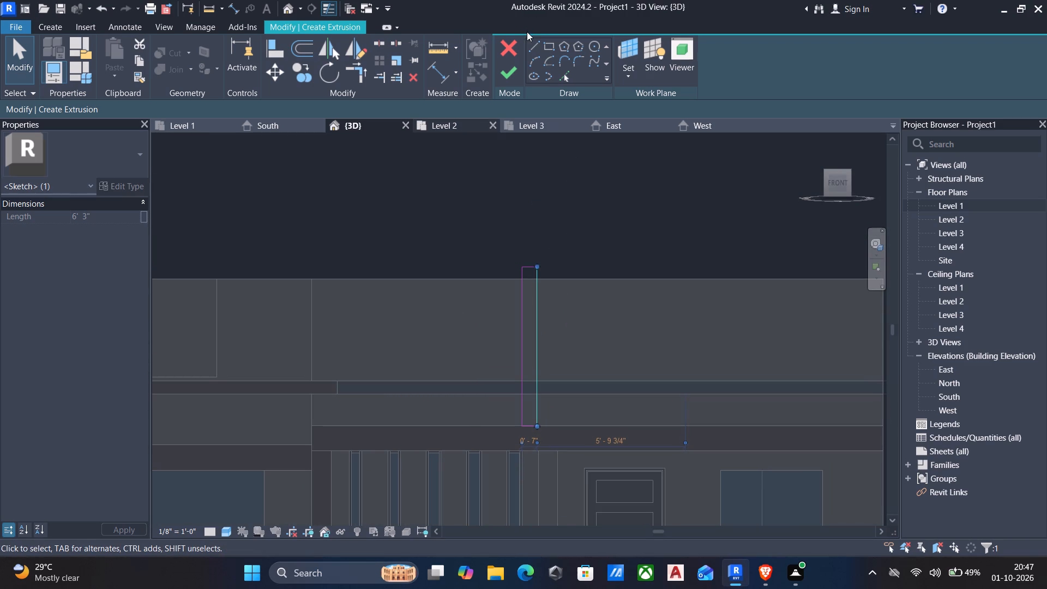
Sketch a horizontal line about 14'-10" long along the parapet top, from the rectangle's right side to just past the wall's end.
scroll(537, 41, up, 1)
click(533, 46)
scroll(525, 231, up, 4)
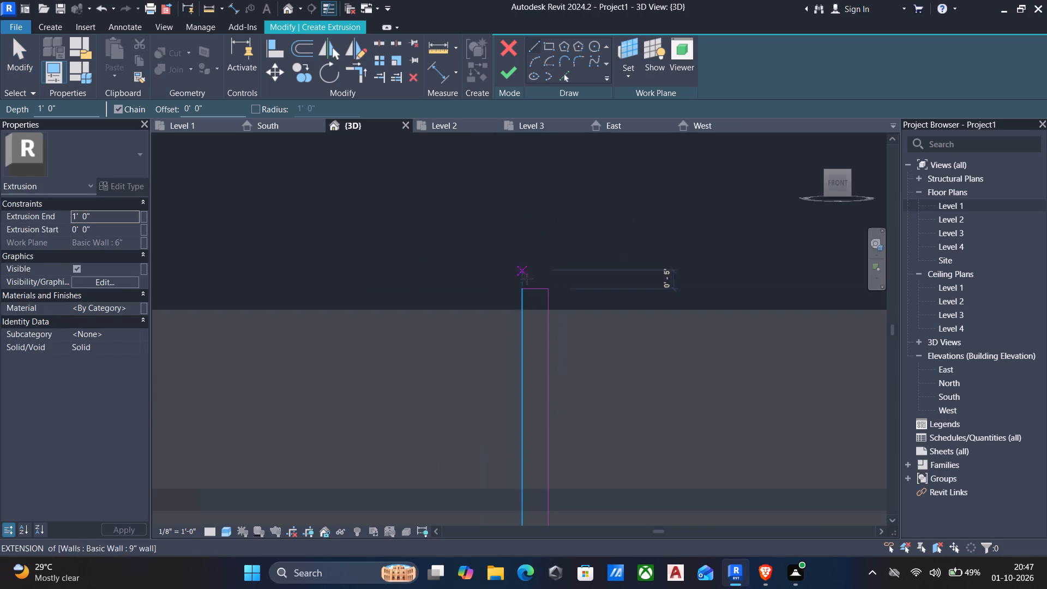
scroll(551, 317, up, 5)
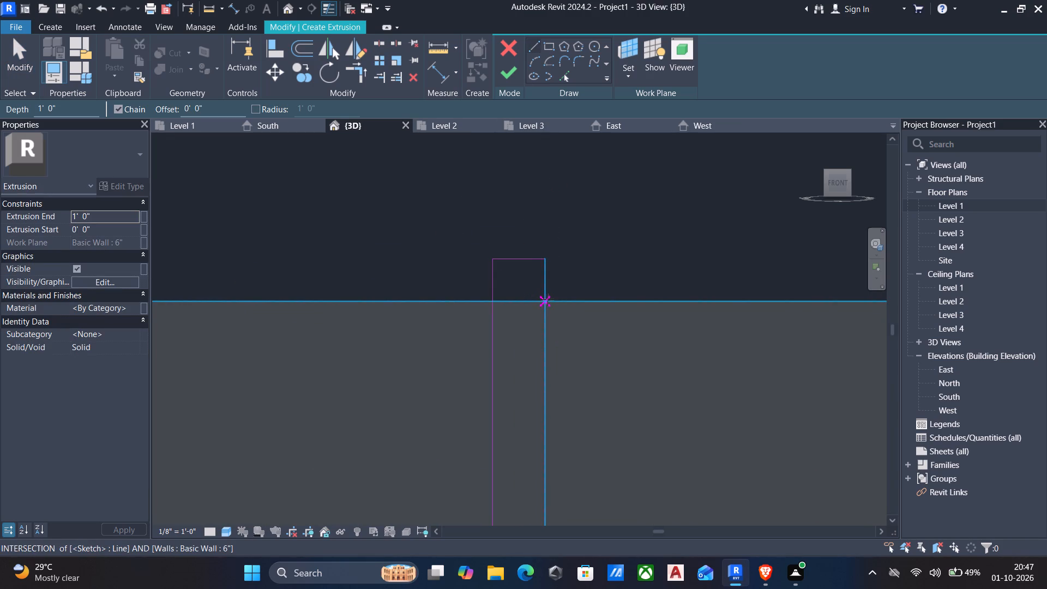
click(547, 299)
middle_drag(634, 305, 493, 302)
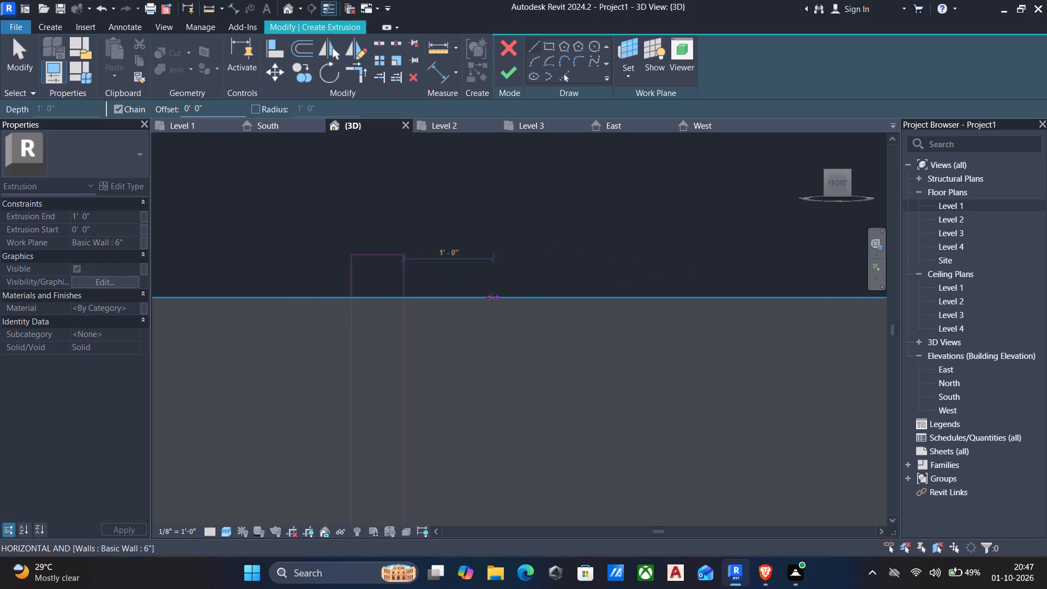
scroll(645, 289, down, 3)
middle_drag(668, 292, 553, 291)
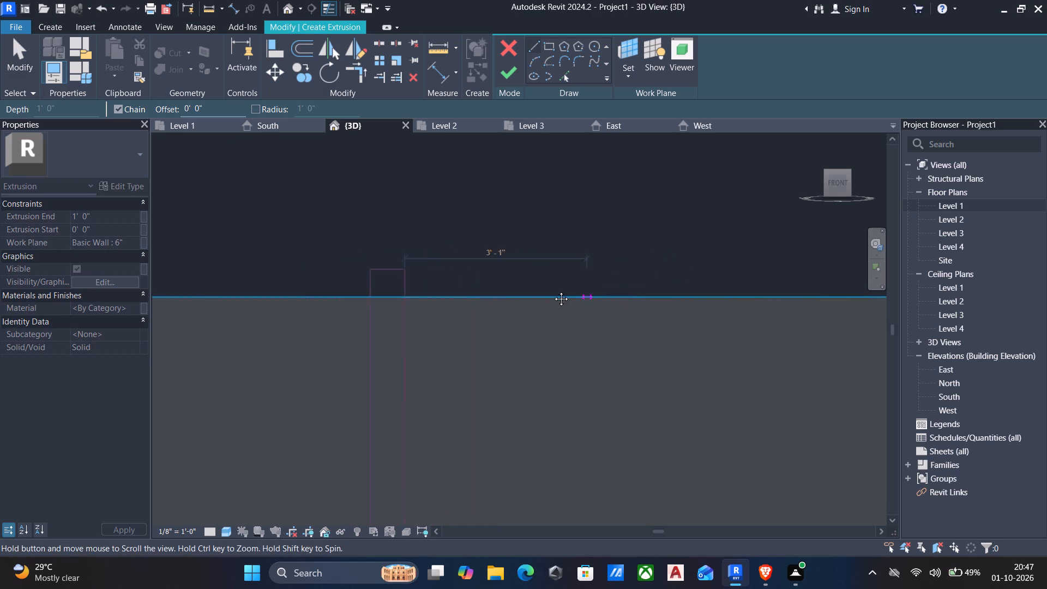
middle_drag(553, 291, 519, 289)
scroll(515, 287, down, 6)
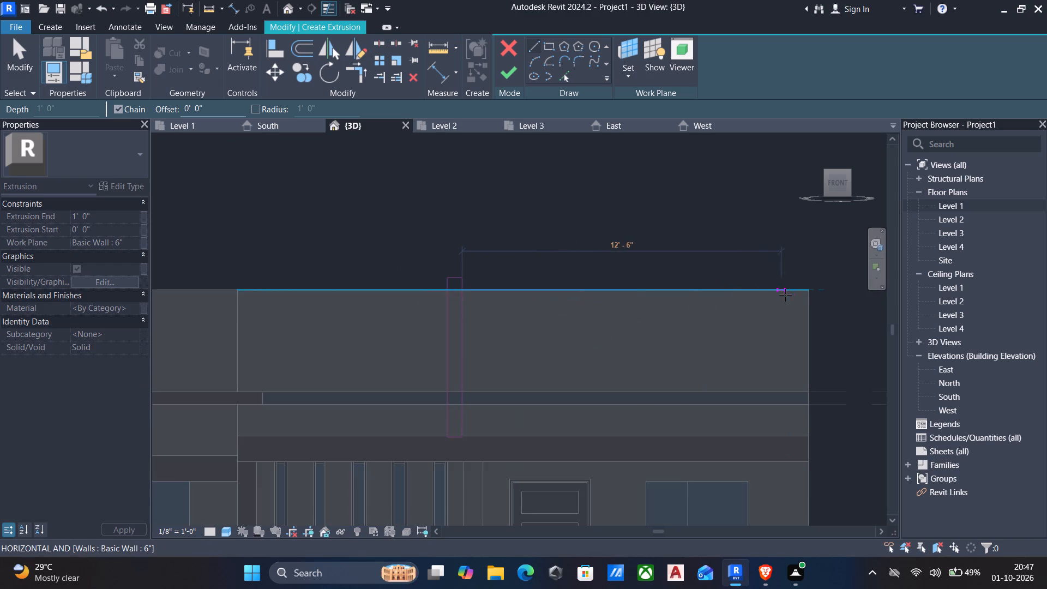
click(843, 285)
key(Escape)
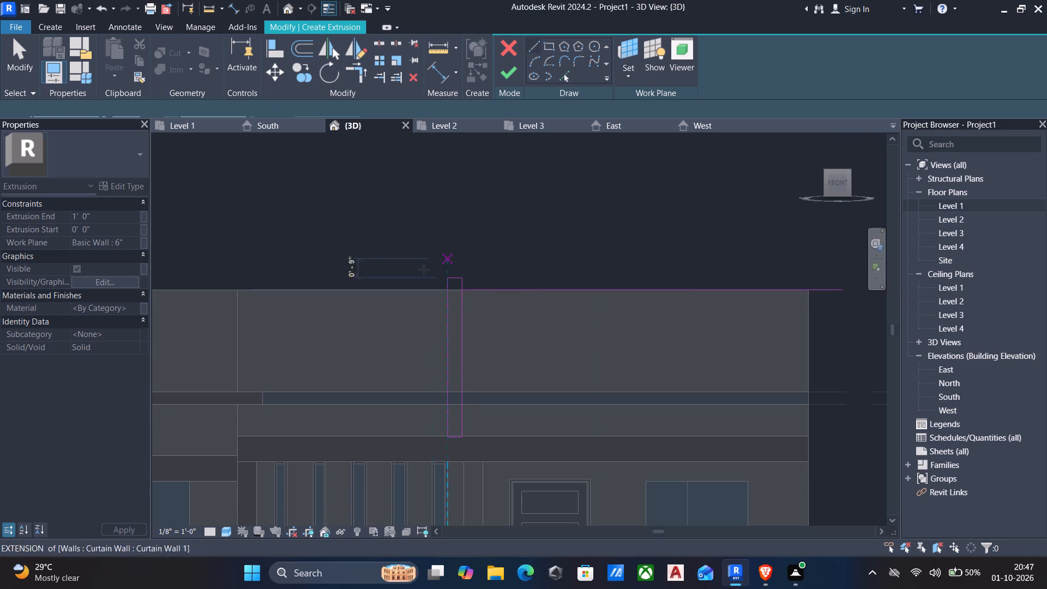
key(Escape)
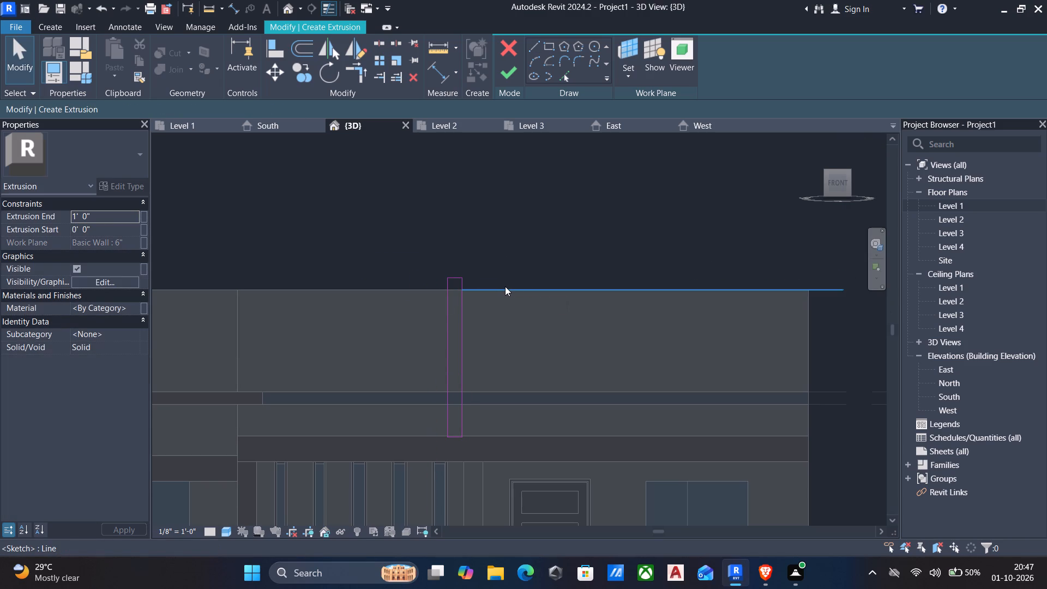
Sketch a parallel horizontal line above the parapet line with a 7" offset, ending at the same point beyond the wall.
click(533, 45)
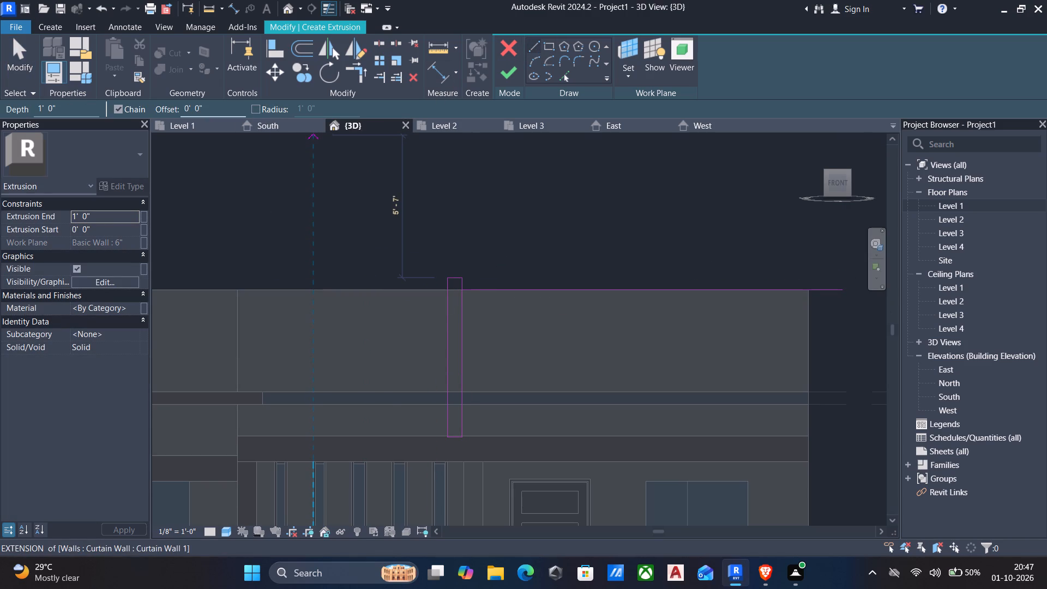
drag(234, 111, 0, 111)
text(7")
click(465, 288)
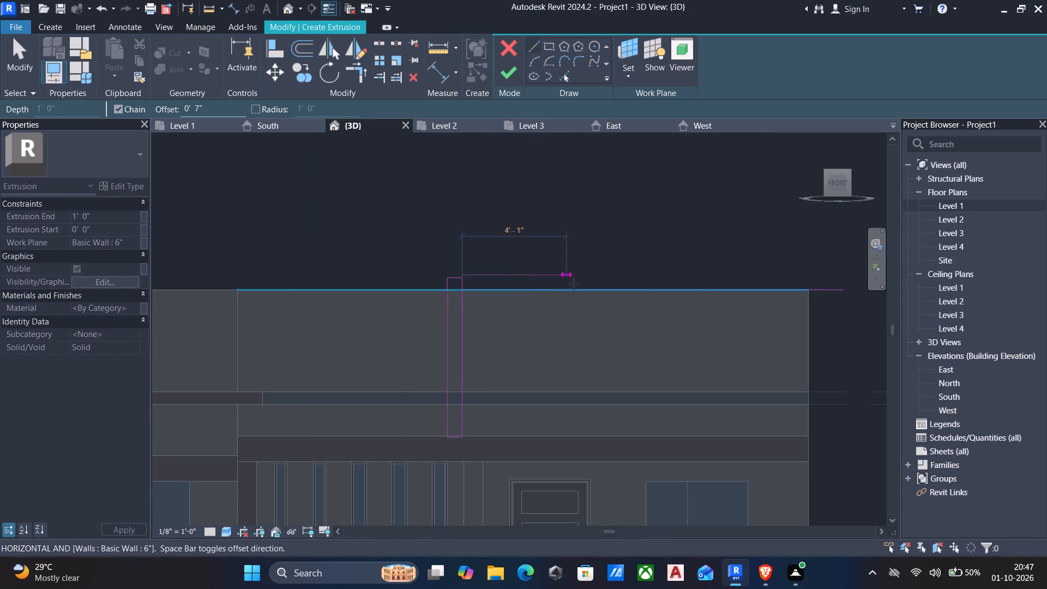
click(844, 287)
key(Escape)
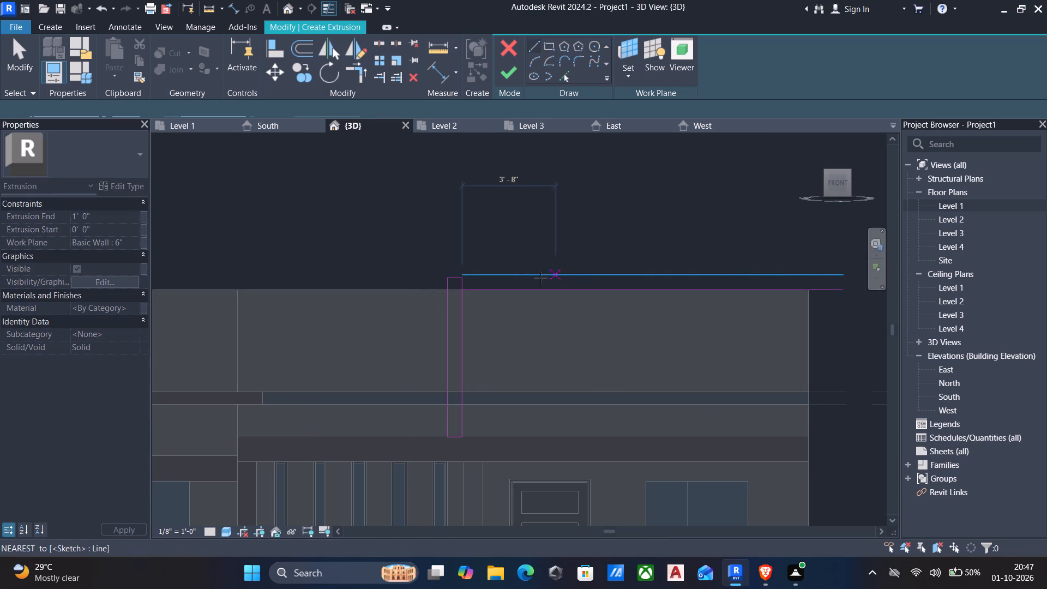
key(Escape)
Delete the rectangle's short top line and trim its two vertical lines to the horizontal lines, forming an inverted-L profile.
click(450, 278)
key(Delete)
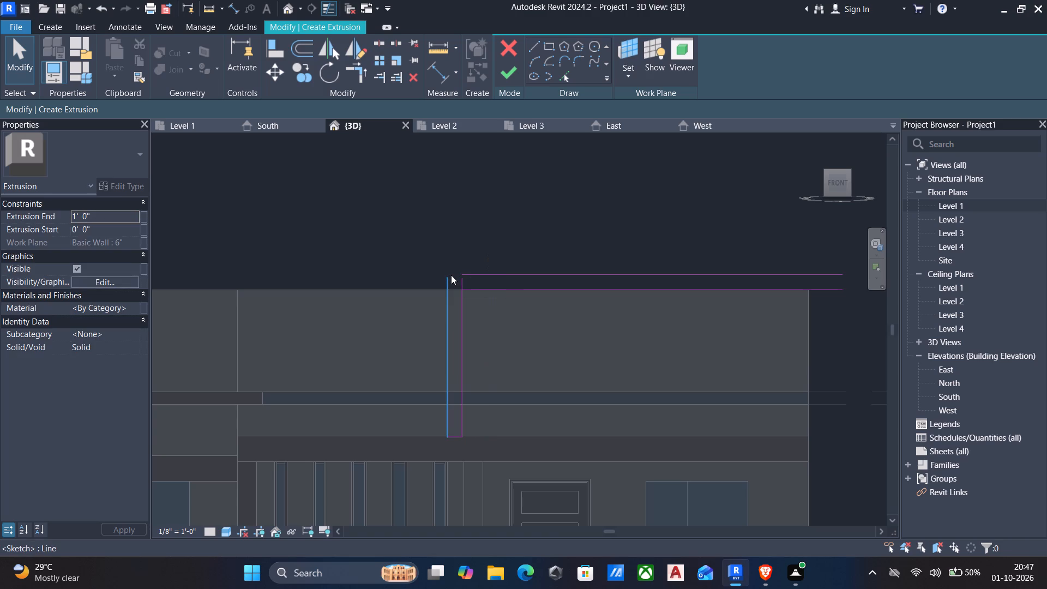
text(tr)
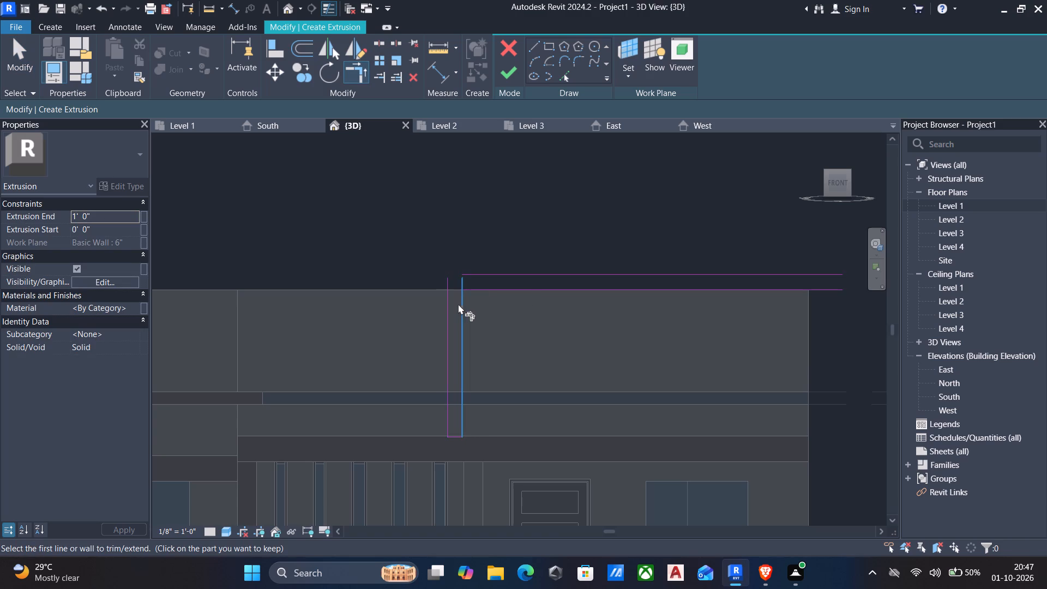
click(463, 302)
click(478, 289)
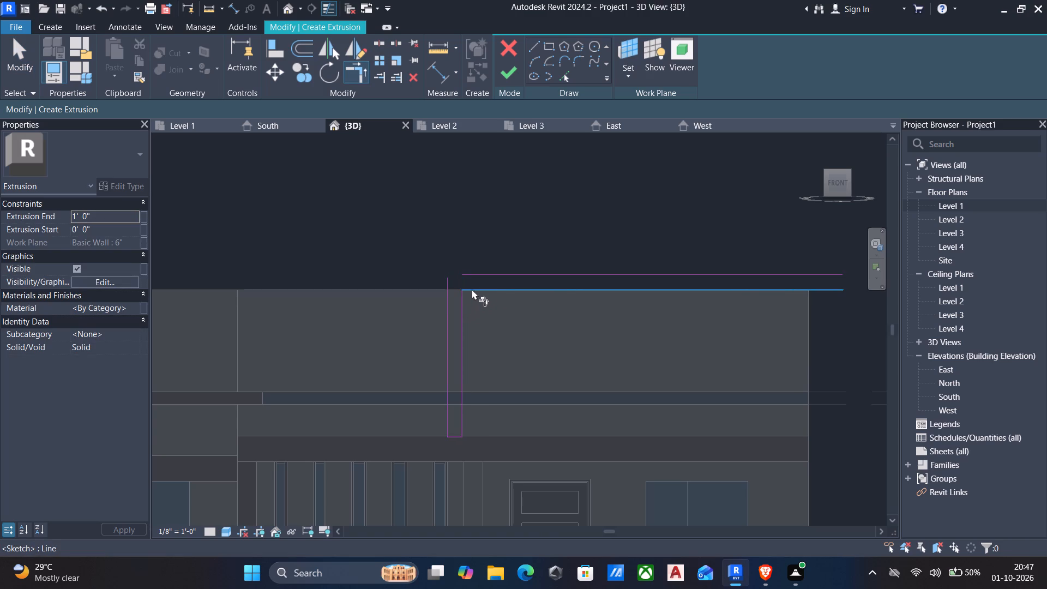
click(450, 302)
click(478, 276)
scroll(487, 313, down, 3)
middle_drag(488, 332, 365, 372)
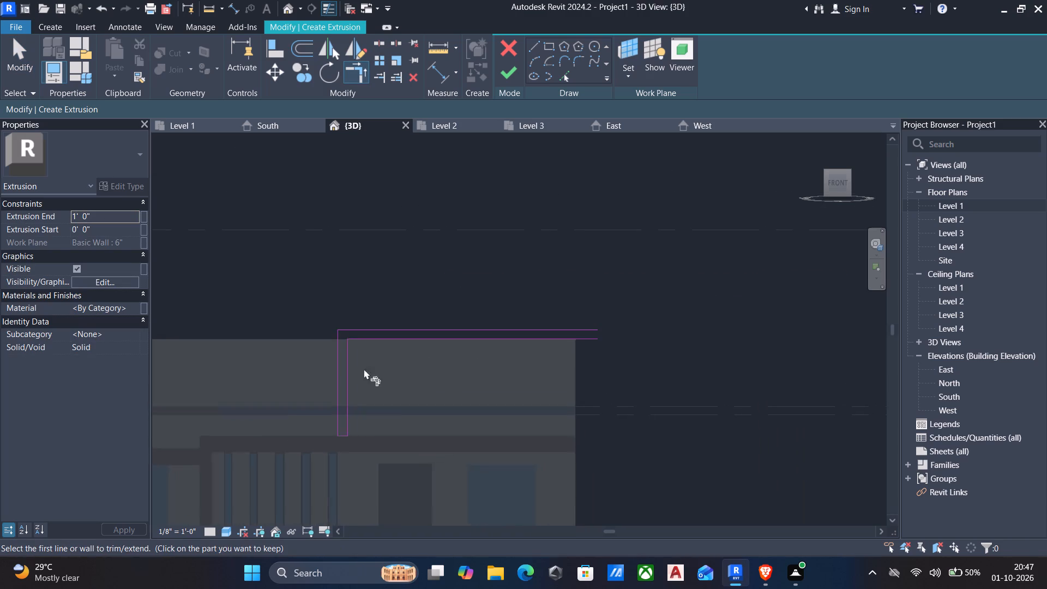
middle_drag(595, 387, 578, 377)
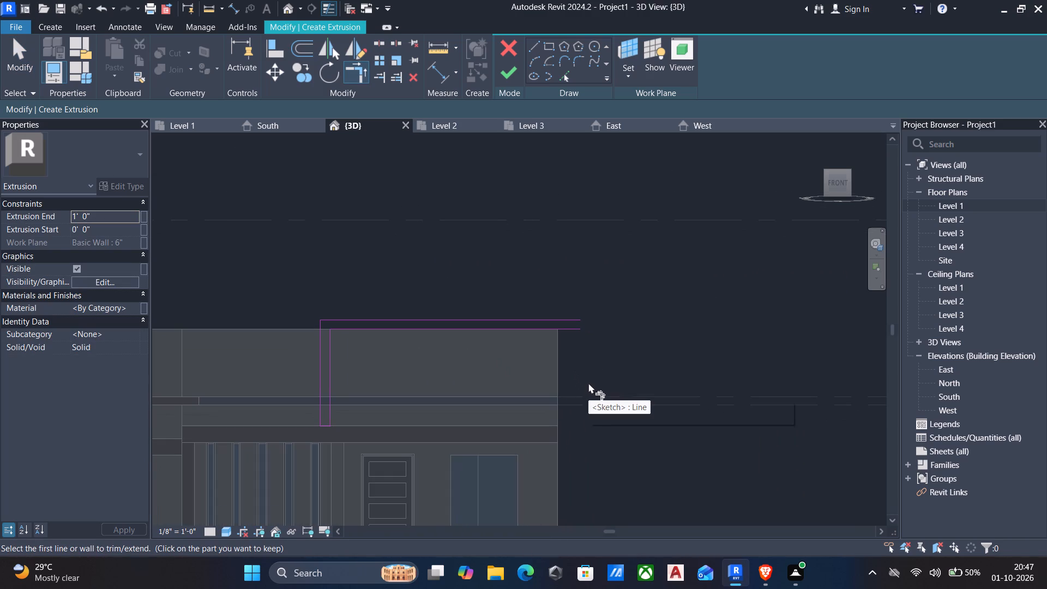
key(Escape)
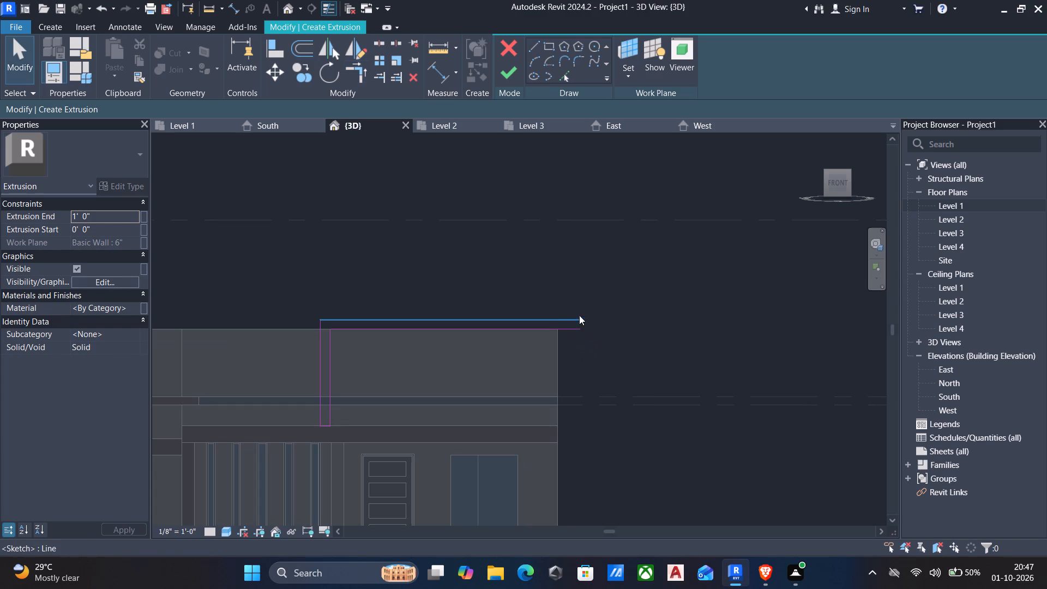
Close the inverted-L profile's open right end with a short vertical line and finish the extrusion sketch.
click(534, 50)
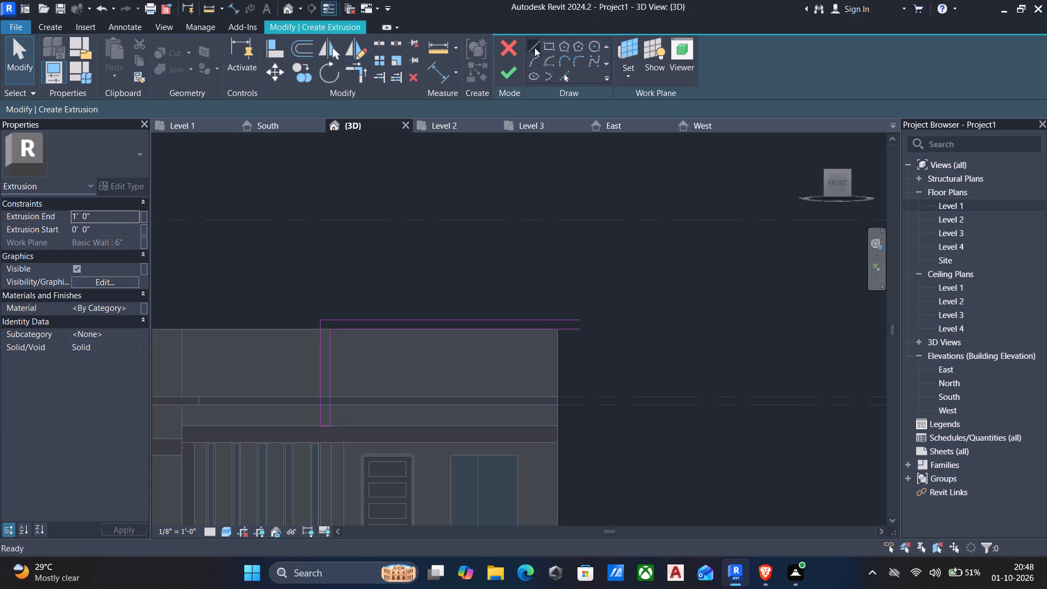
scroll(600, 356, up, 5)
scroll(577, 315, up, 4)
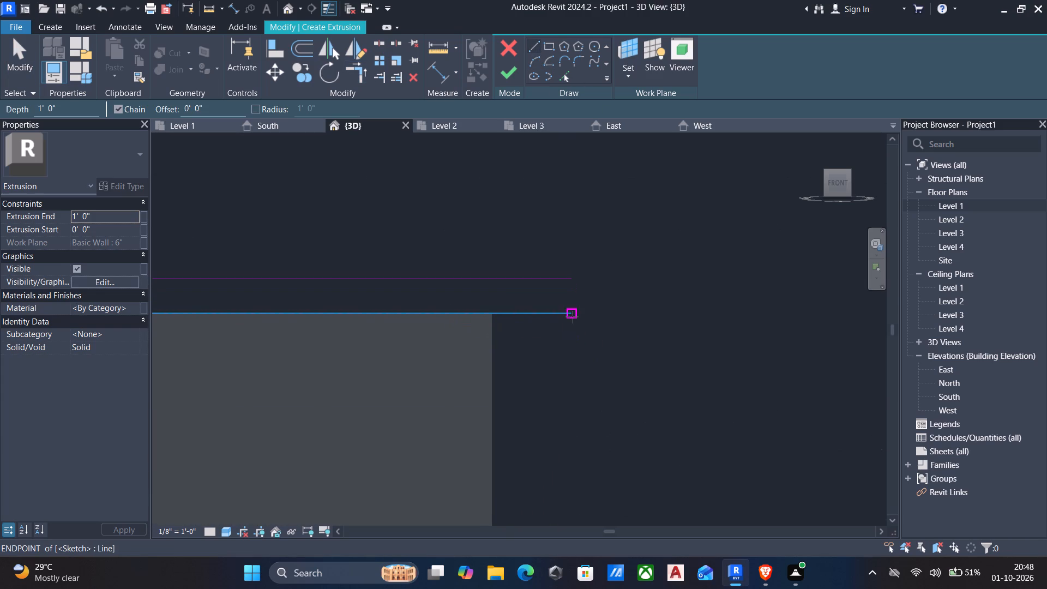
click(571, 318)
click(570, 283)
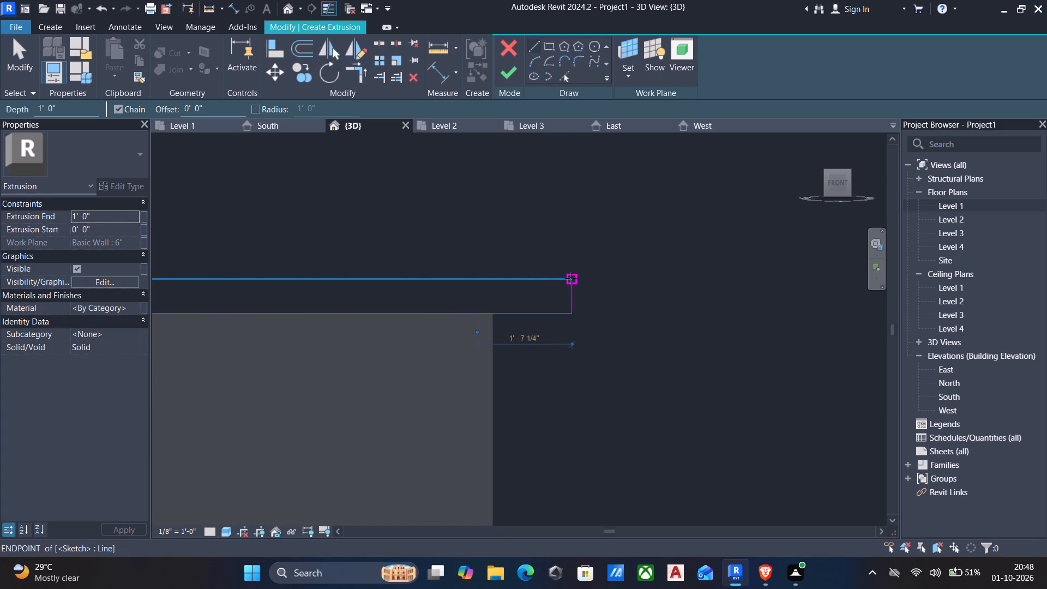
key(Escape)
scroll(612, 310, down, 4)
key(Escape)
scroll(630, 333, down, 1)
shift+middle_drag(638, 346, 589, 378)
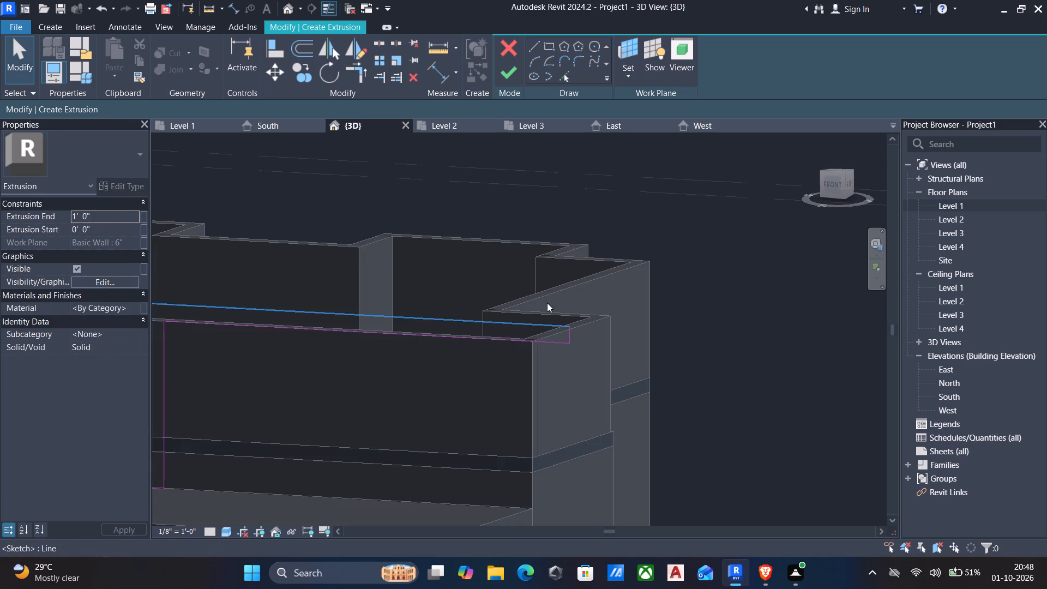
click(513, 75)
Stretch the inverted-L extrusion outward from the wall over the canopy to a depth of about 2'-1 1/2".
scroll(521, 281, down, 4)
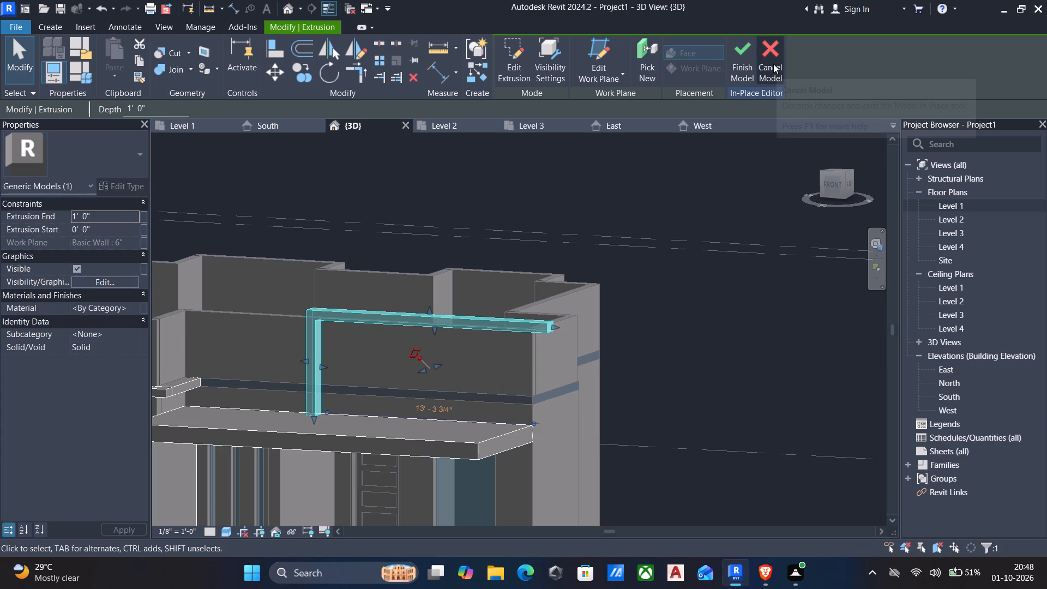
scroll(741, 111, down, 2)
scroll(697, 196, down, 1)
shift+middle_drag(700, 215, 603, 239)
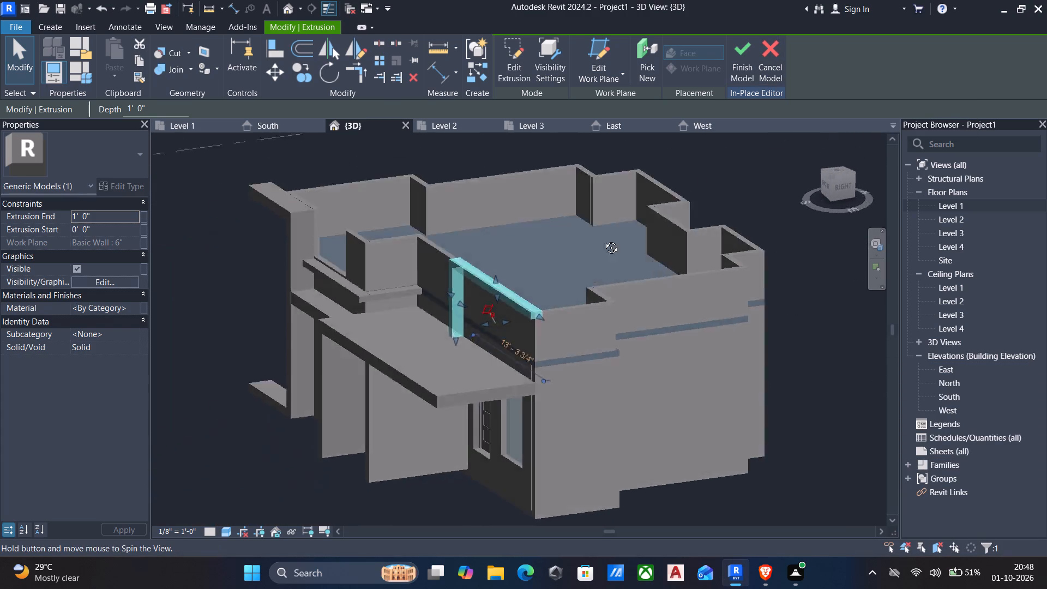
shift+middle_drag(603, 239, 563, 274)
shift+middle_drag(562, 290, 601, 291)
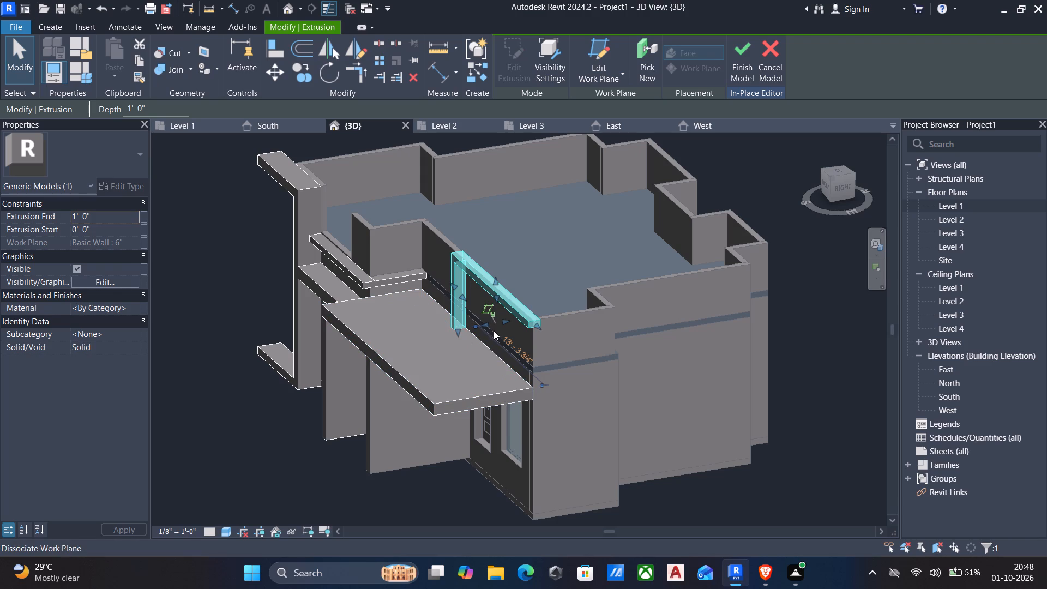
drag(485, 325, 474, 330)
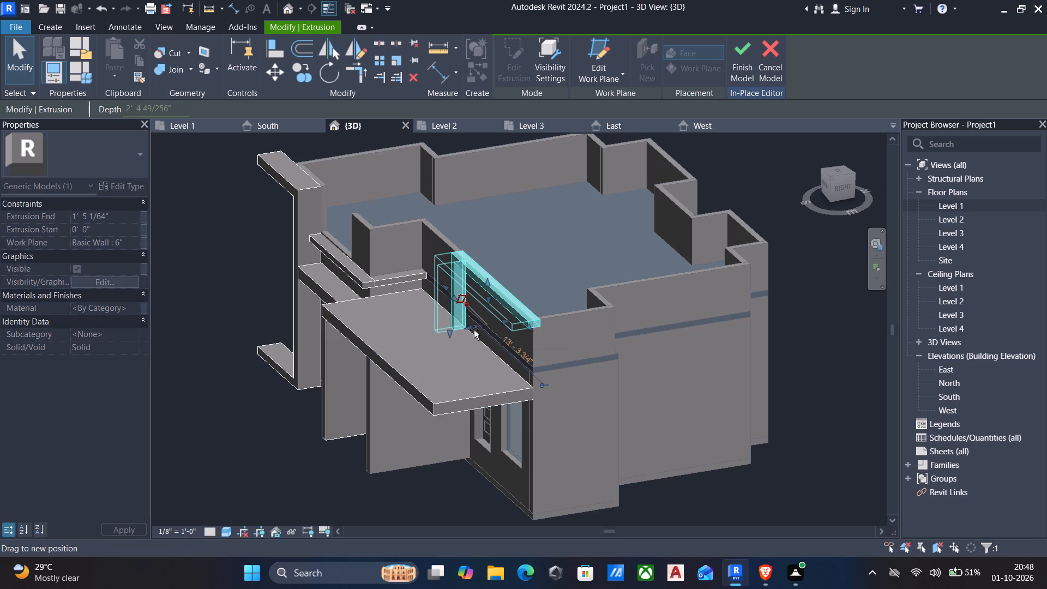
drag(474, 330, 477, 330)
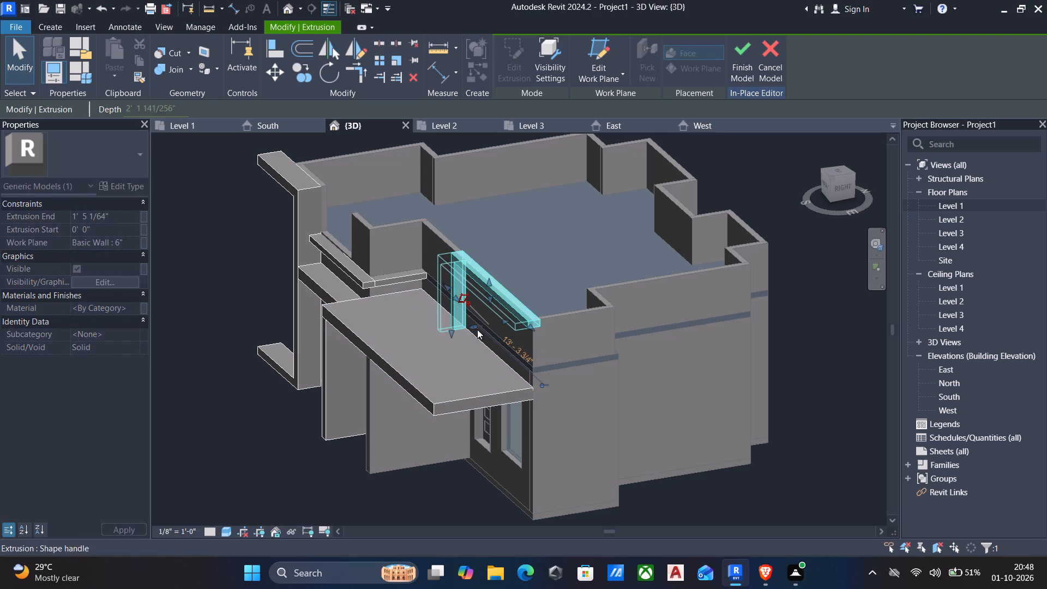
key(Escape)
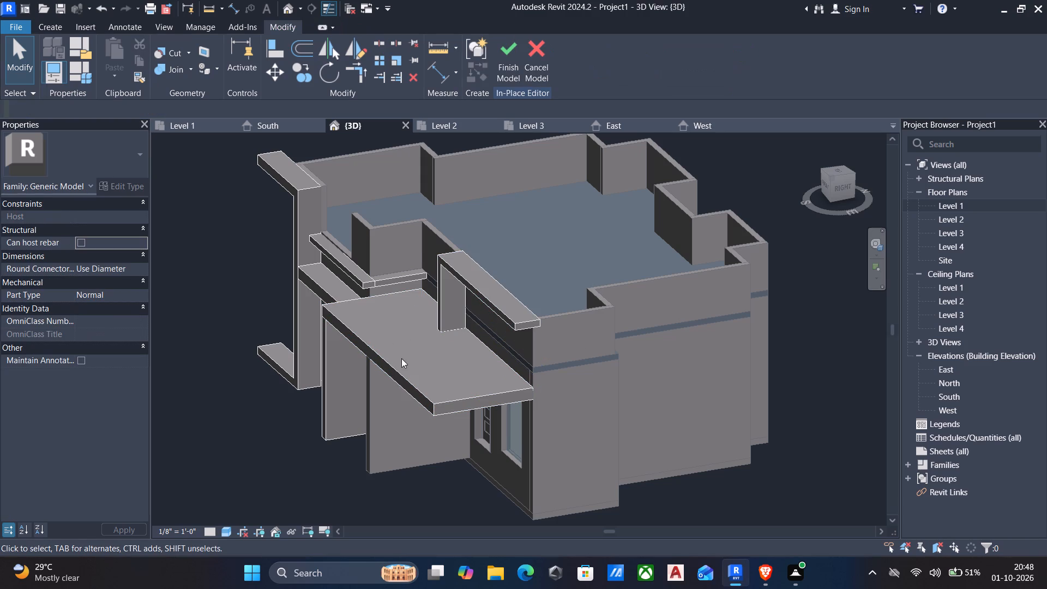
Inspect the inverted-L extrusion above the canopy from the front and the side.
shift+scroll(522, 303, down, 1)
shift+middle_drag(483, 324, 647, 293)
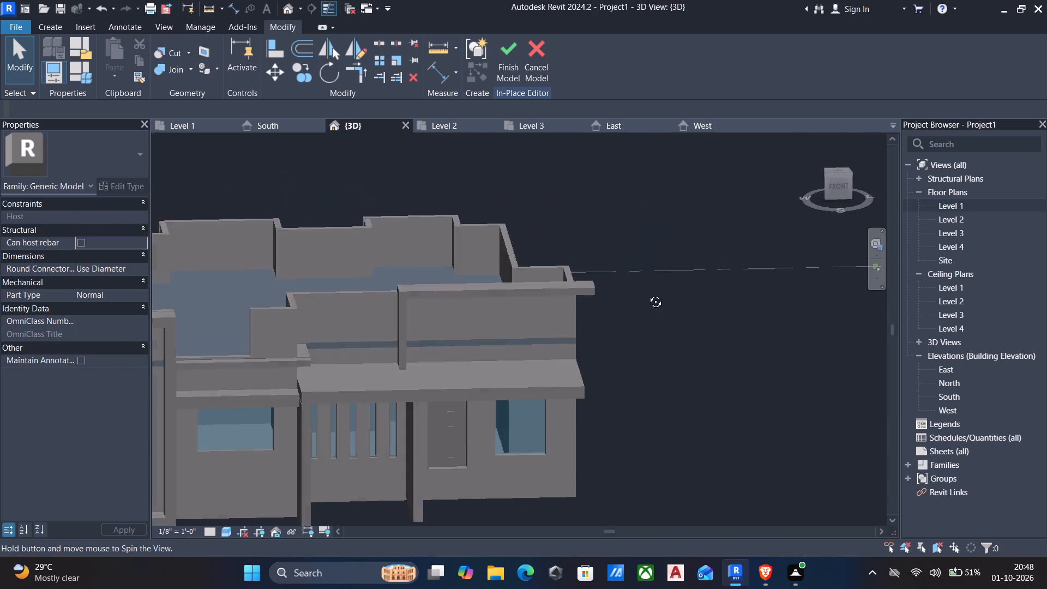
shift+middle_drag(647, 293, 470, 316)
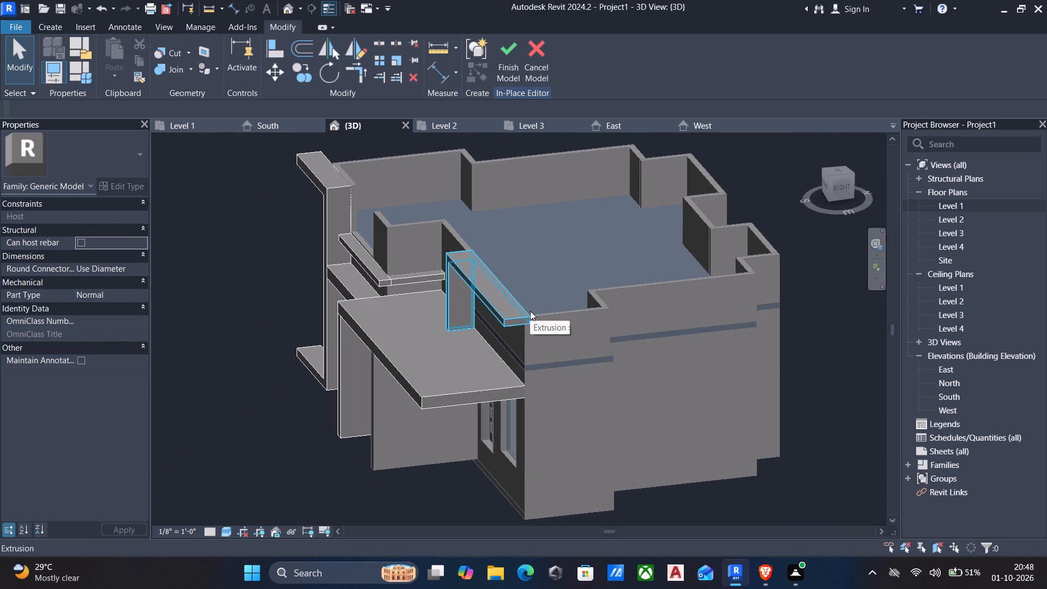
shift+middle_drag(543, 329, 508, 303)
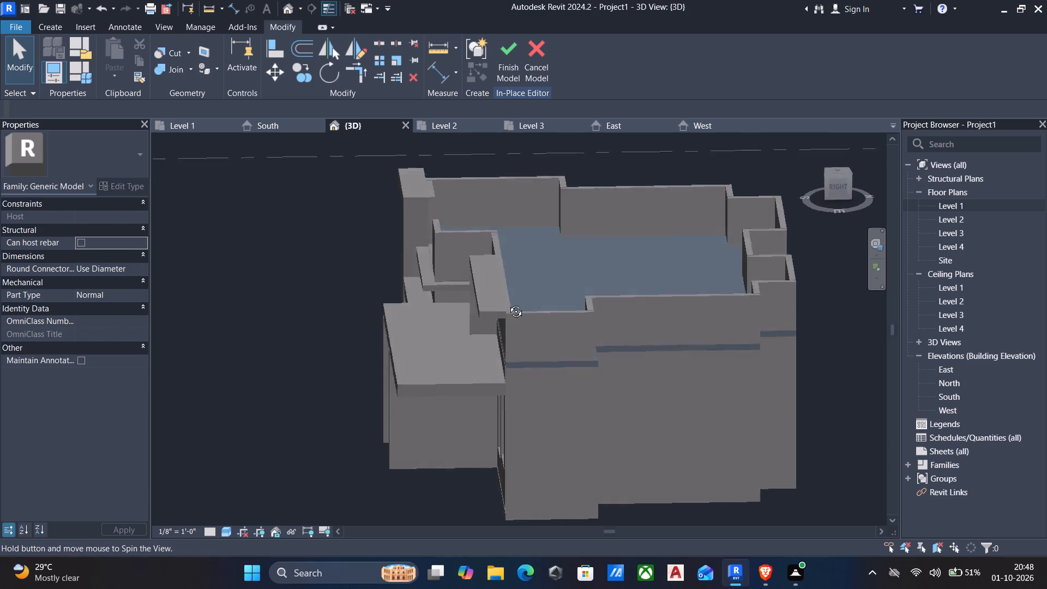
shift+middle_drag(508, 303, 442, 294)
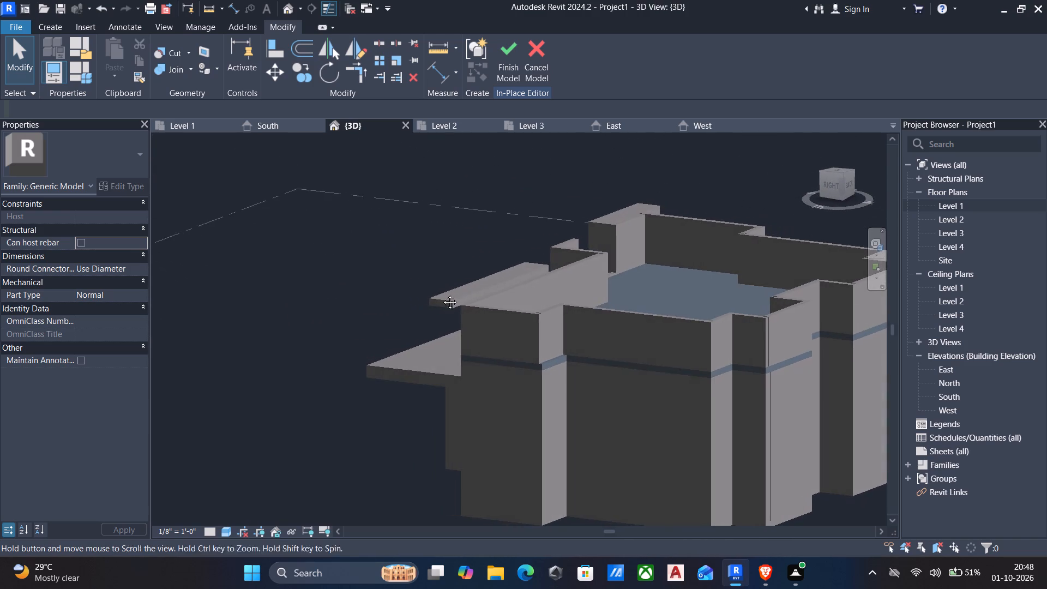
Set the extrusion end of the inverted-L extrusion above the canopy to 2'.
shift+middle_drag(442, 294, 442, 293)
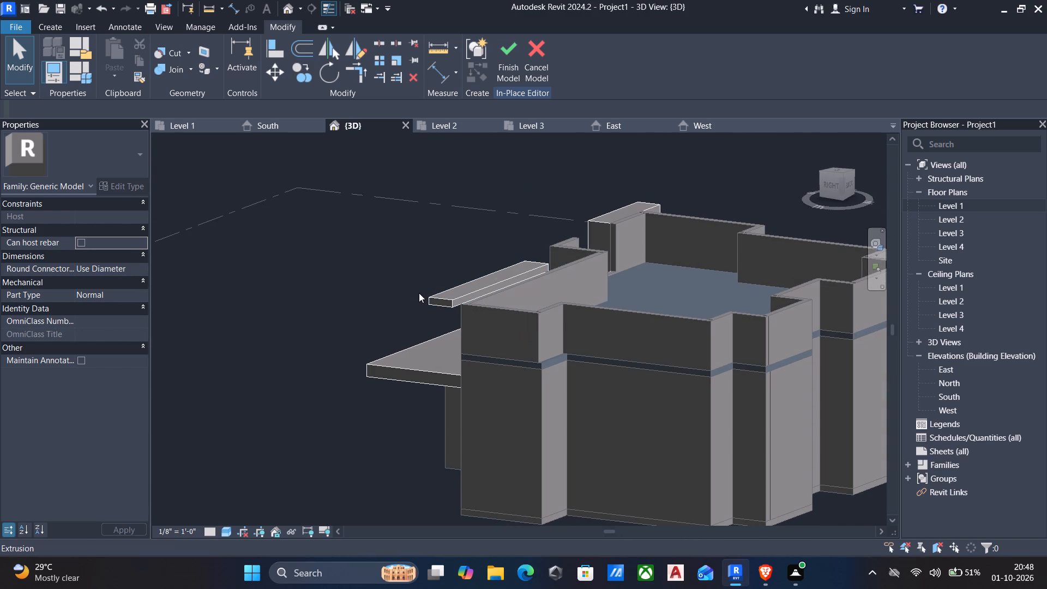
click(444, 297)
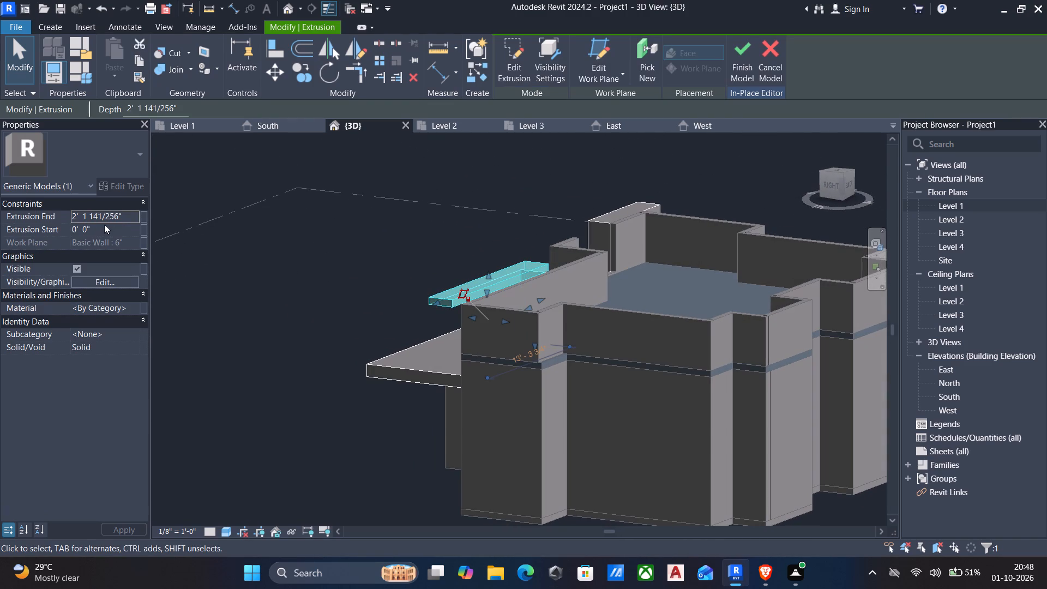
click(126, 214)
drag(127, 213, 50, 220)
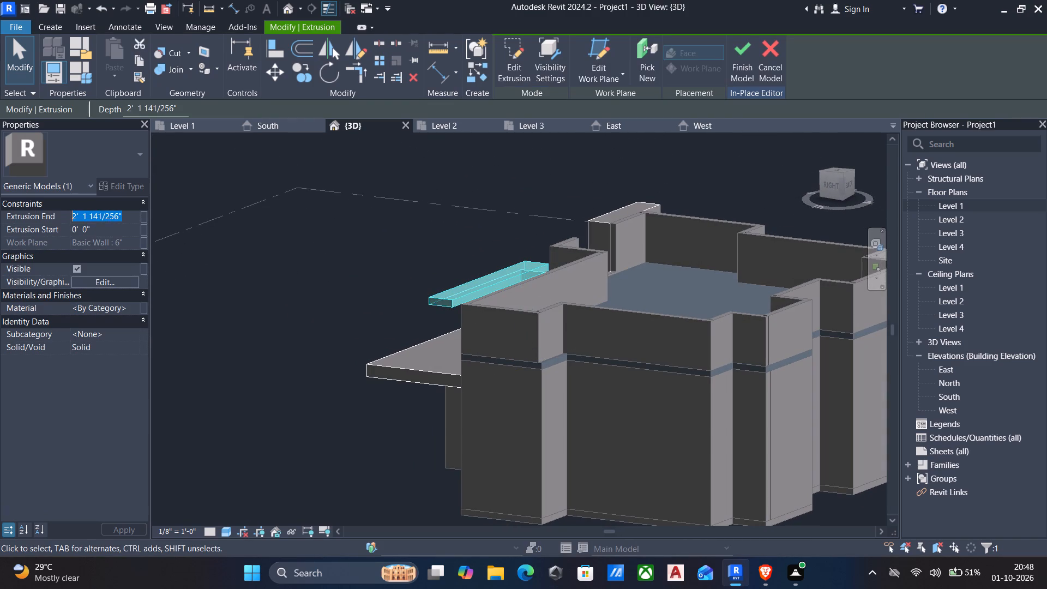
drag(50, 220, 0, 226)
click(126, 214)
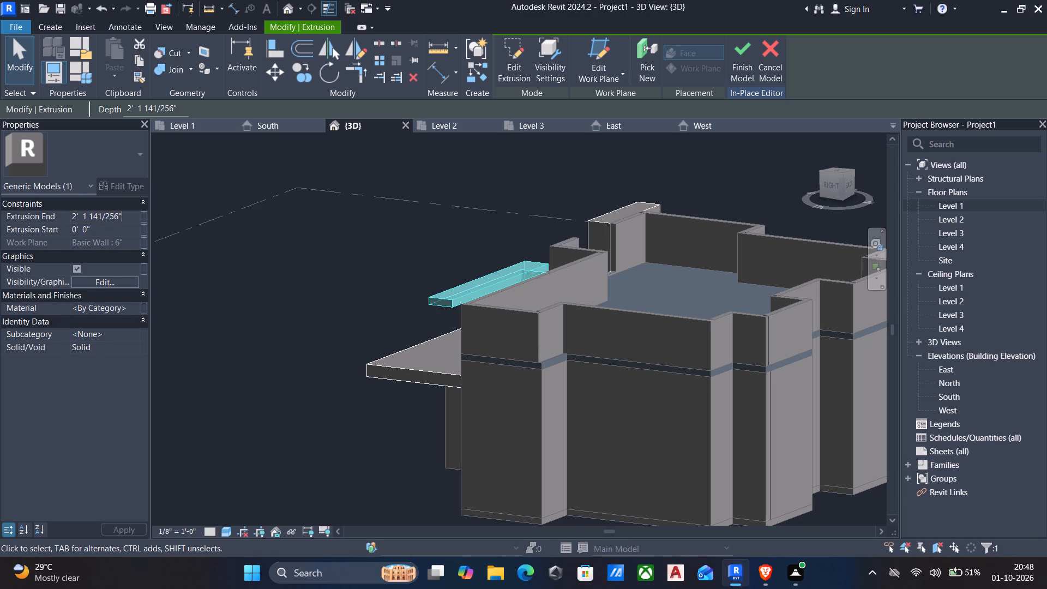
drag(126, 213, 9, 218)
text(2')
key(Return)
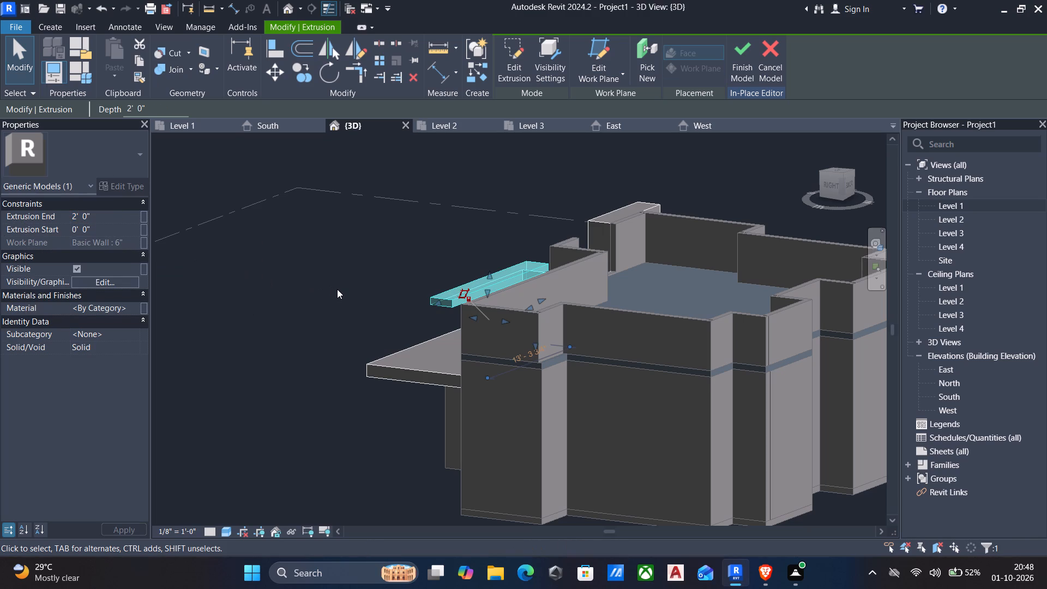
shift+middle_drag(354, 297, 573, 344)
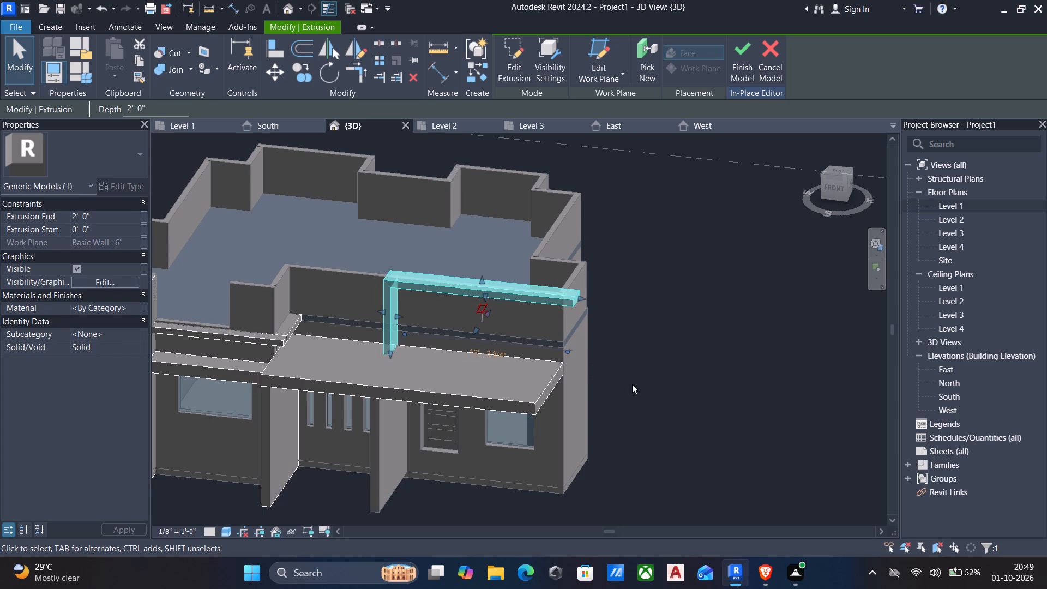
key(Escape)
Create a 1' deep extrusion from a small rectangle sketched on the back face of the inverted-L beam, from the wall corner outward.
shift+middle_drag(628, 393, 524, 386)
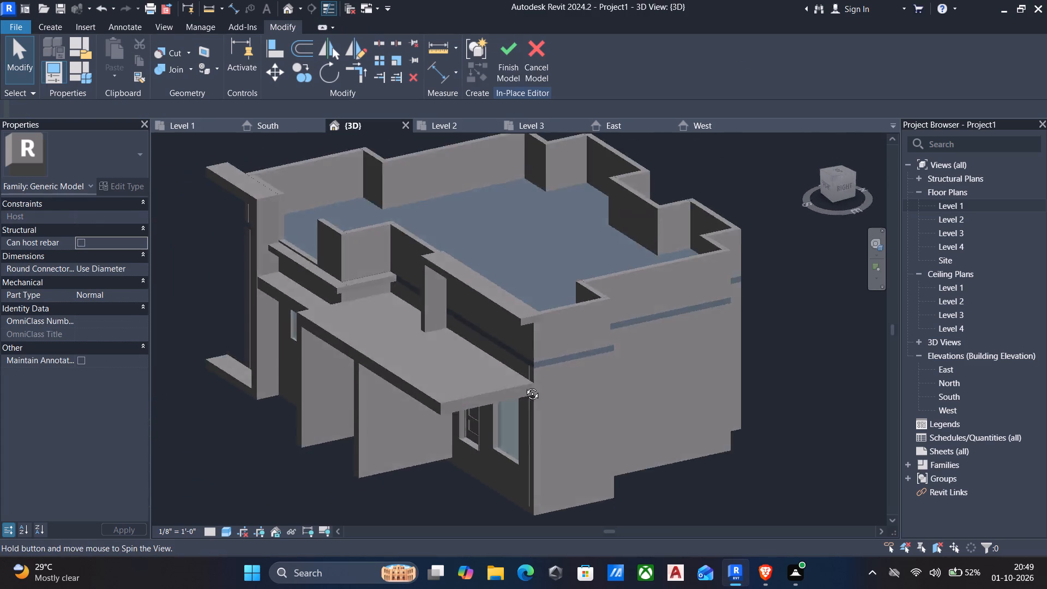
shift+middle_drag(524, 386, 436, 358)
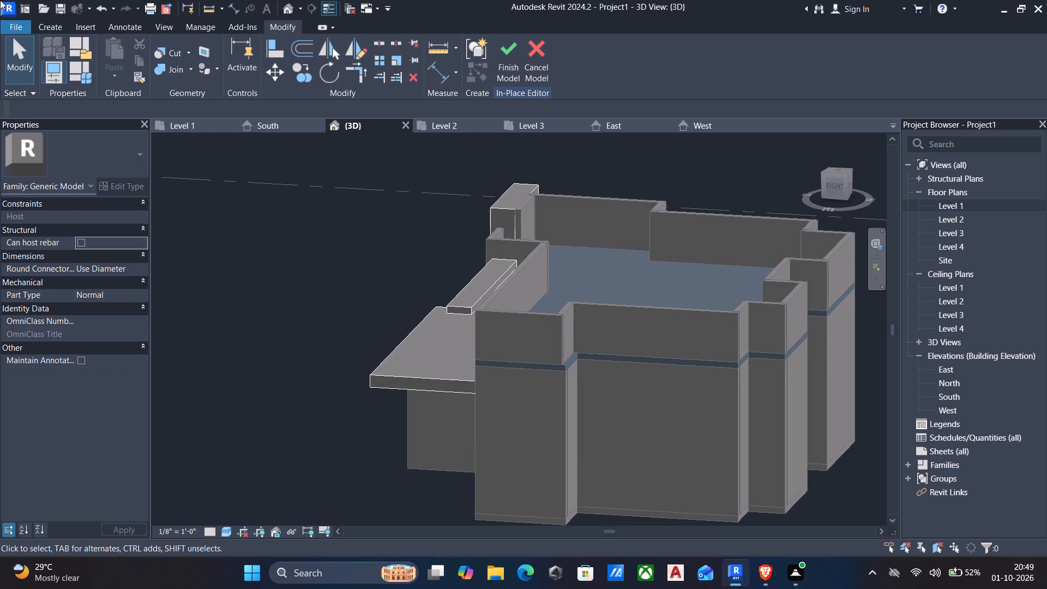
click(43, 25)
scroll(511, 275, up, 3)
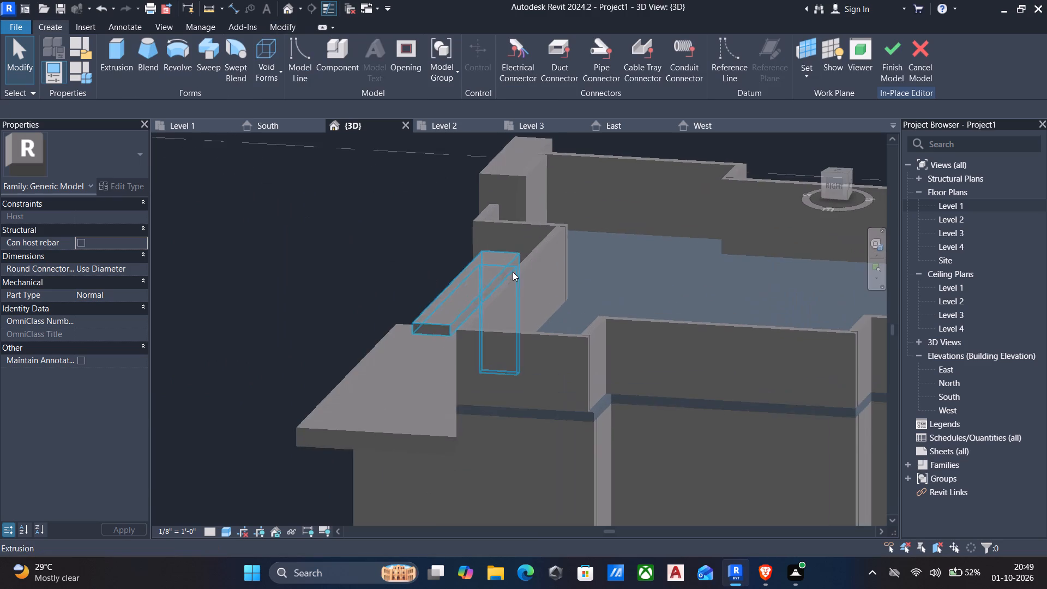
scroll(457, 346, up, 3)
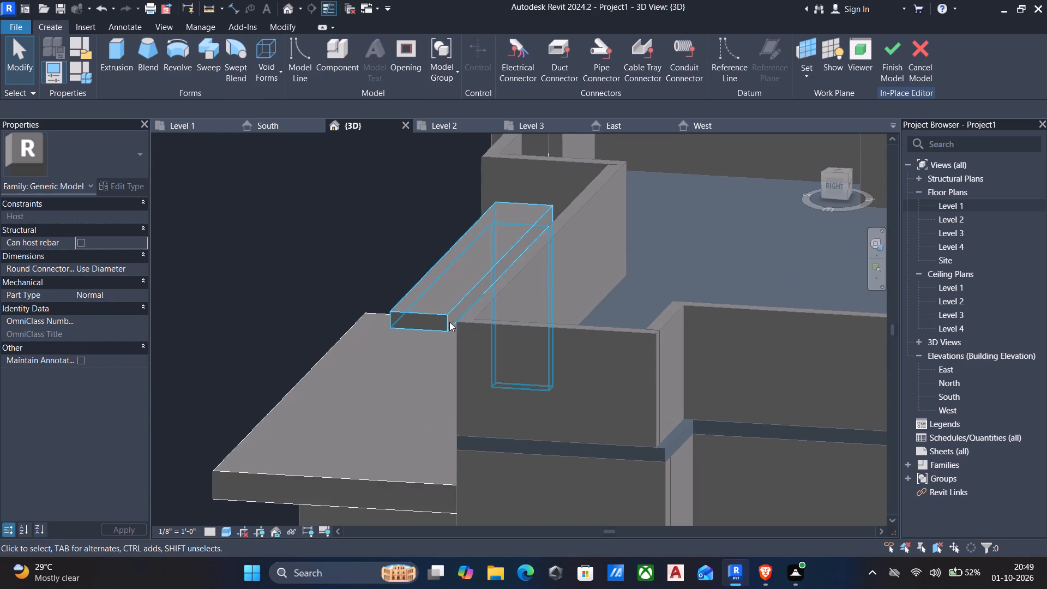
scroll(90, 67, up, 1)
click(112, 51)
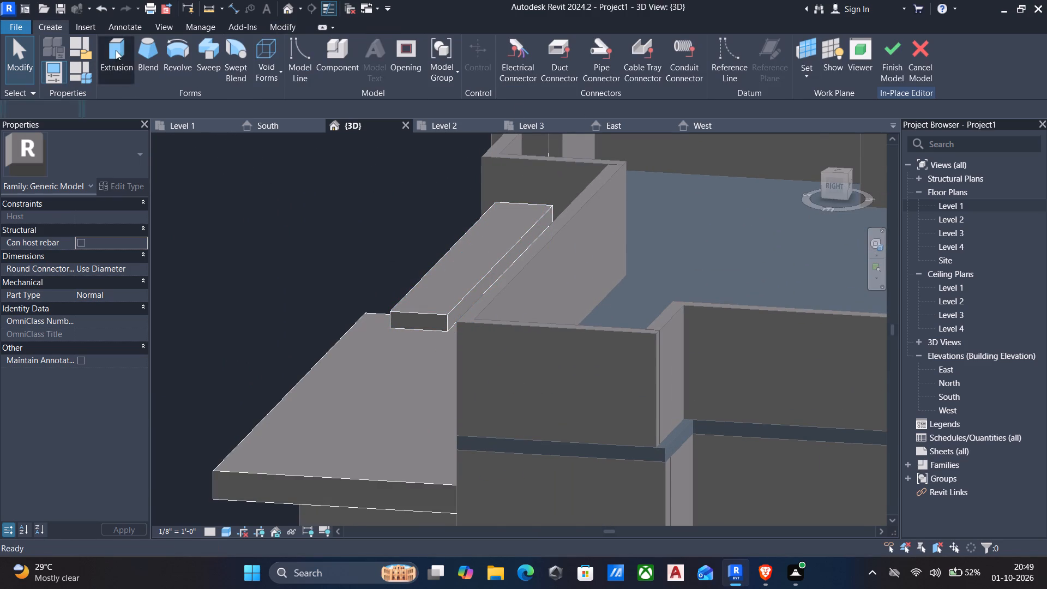
click(627, 80)
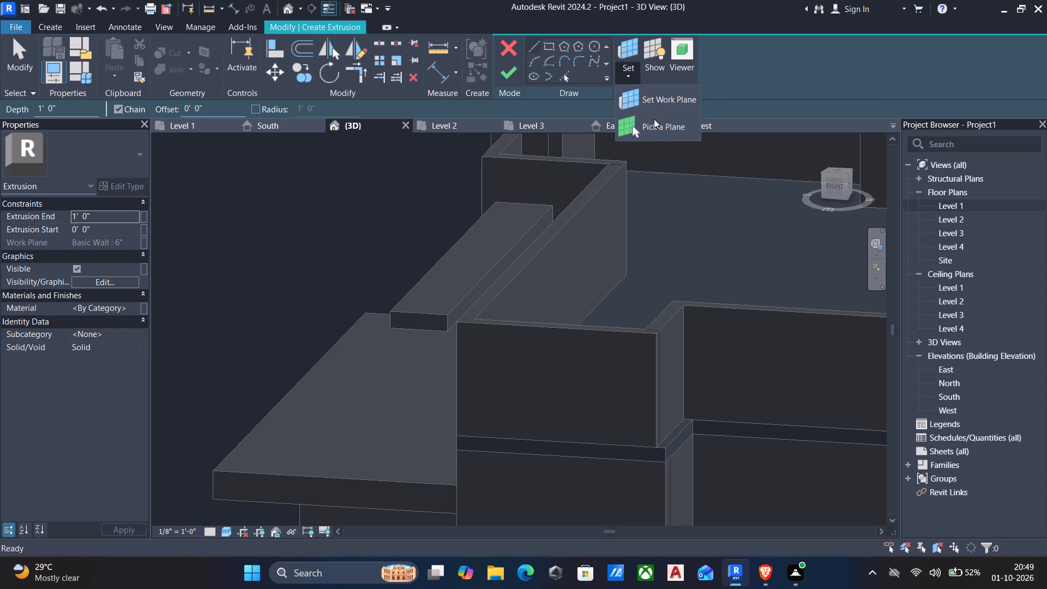
click(651, 125)
shift+middle_drag(533, 296, 435, 313)
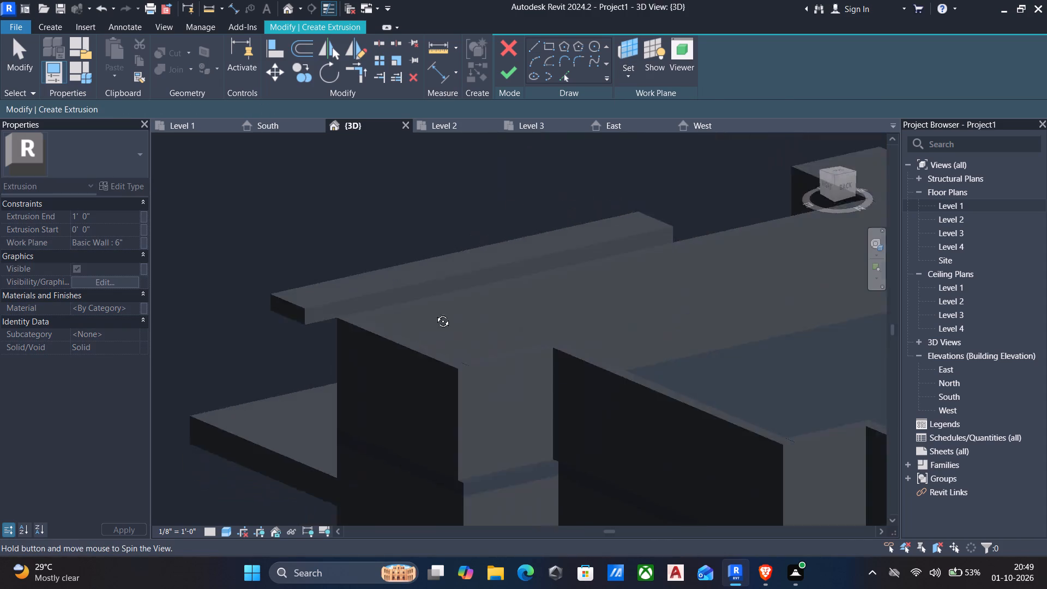
shift+middle_drag(435, 313, 339, 320)
shift+middle_drag(334, 301, 381, 269)
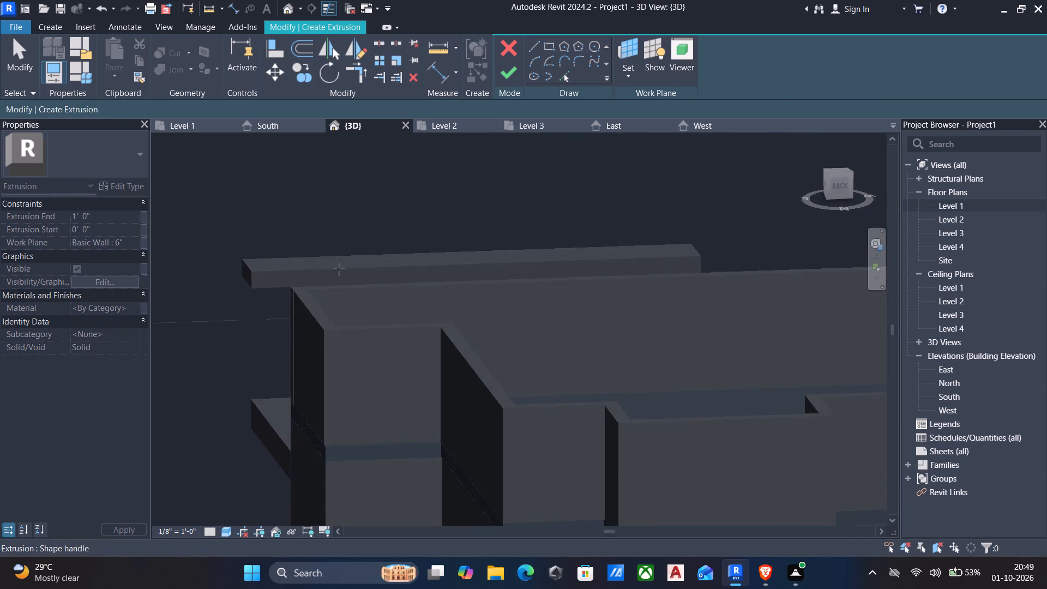
scroll(276, 299, up, 2)
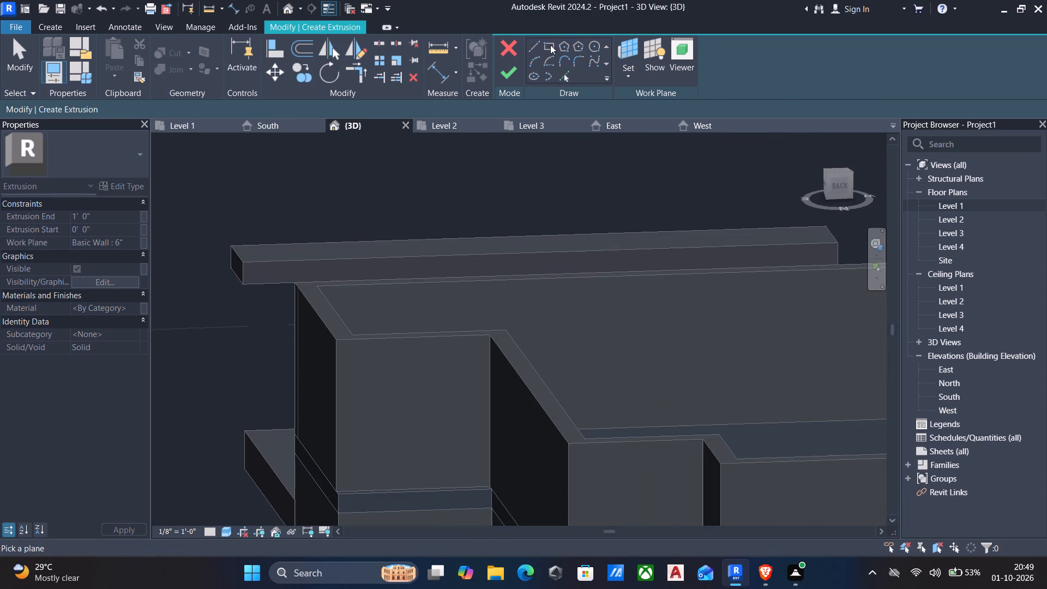
click(546, 47)
scroll(238, 353, up, 3)
scroll(329, 261, up, 5)
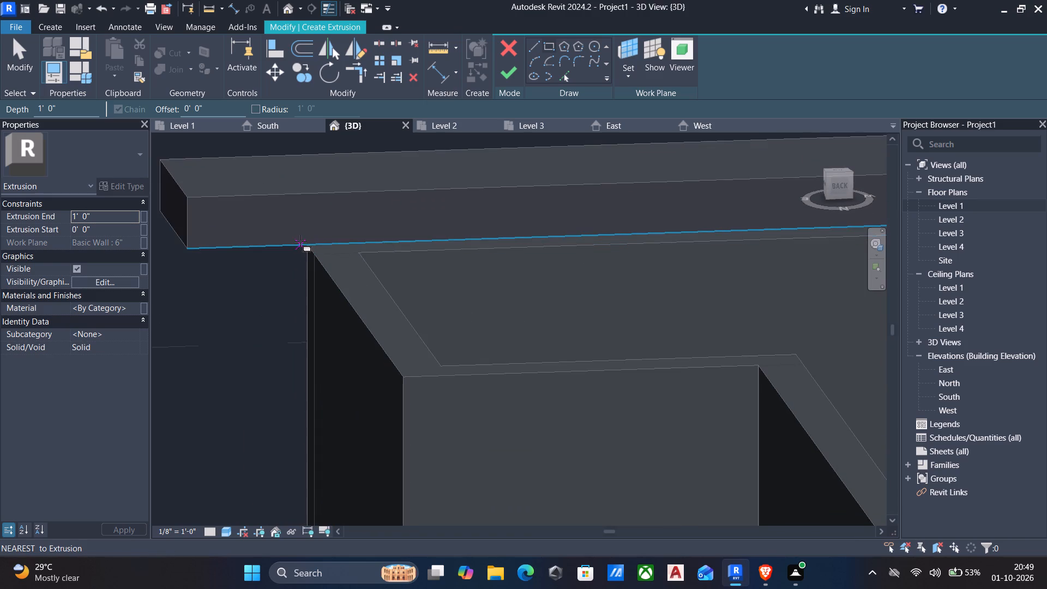
click(307, 241)
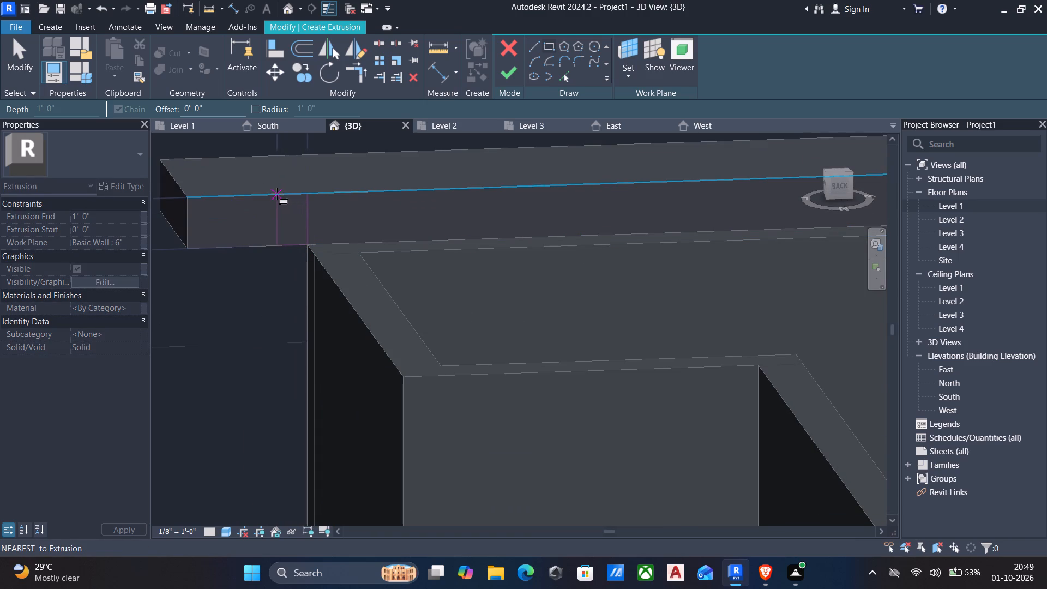
click(234, 195)
key(Escape)
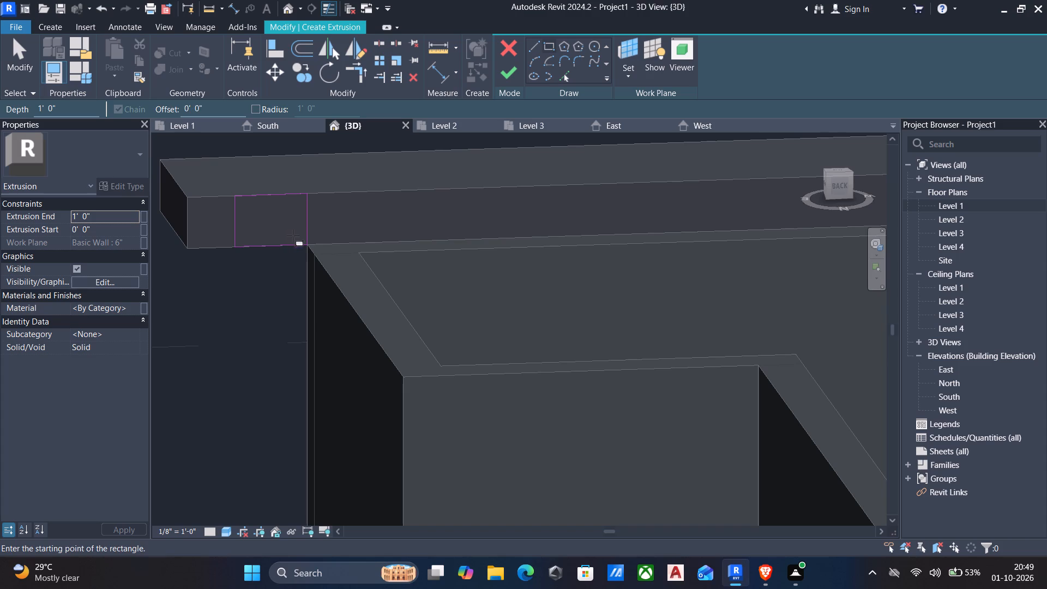
key(Escape)
scroll(273, 246, down, 2)
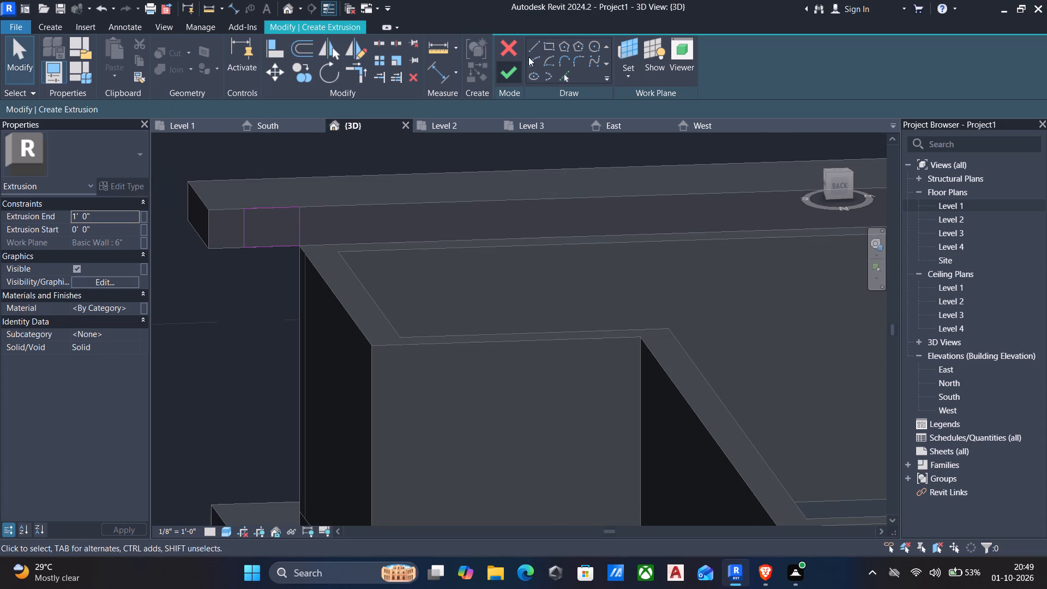
click(504, 77)
Stretch the new extrusion back along the side parapet past the wall corner to a depth of about 9'-3 1/2".
scroll(383, 251, down, 3)
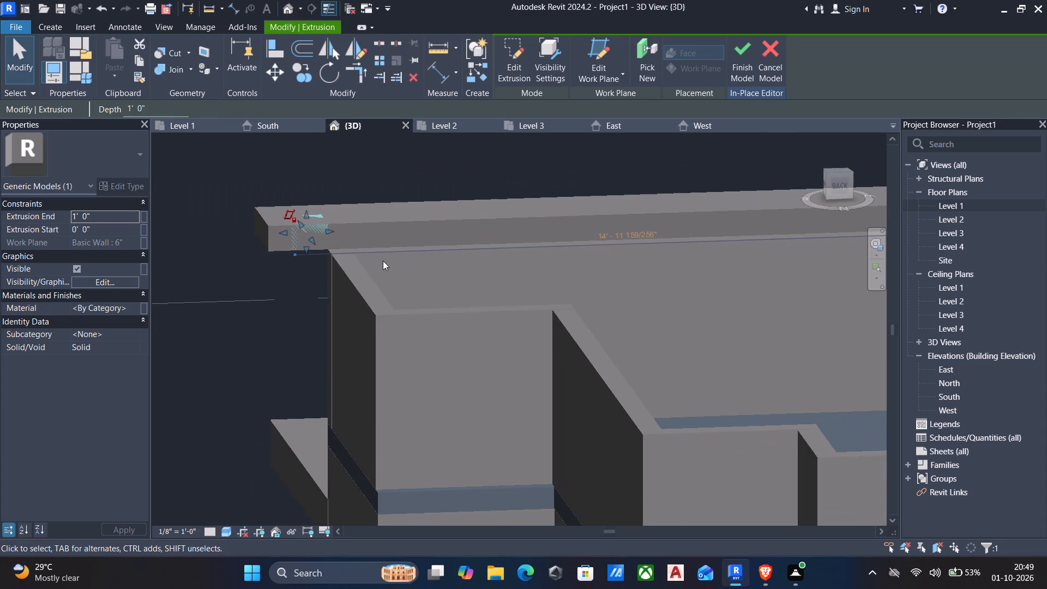
shift+middle_drag(326, 279, 459, 341)
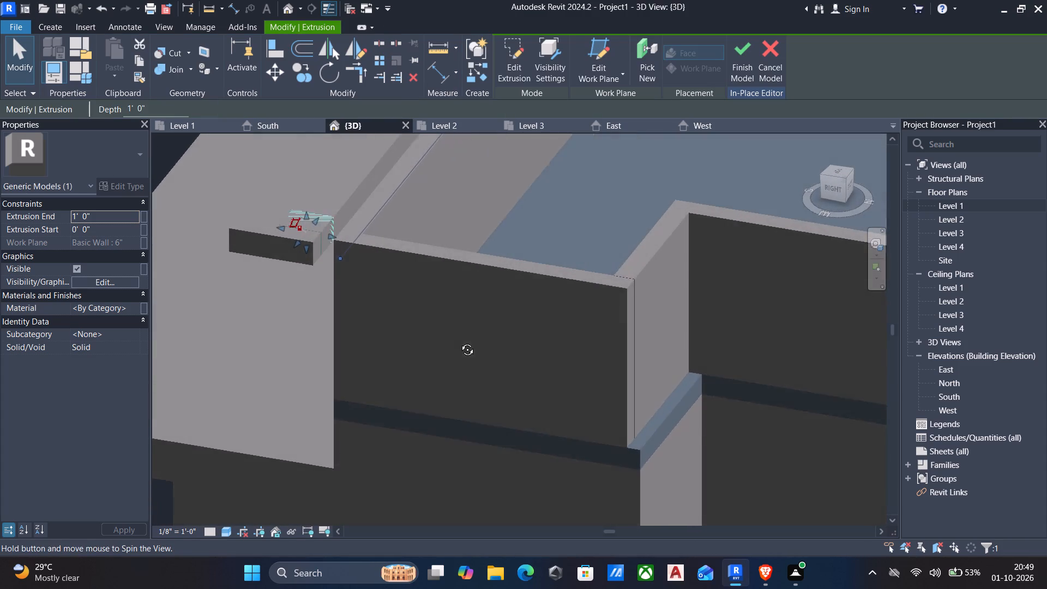
shift+middle_drag(459, 341, 458, 353)
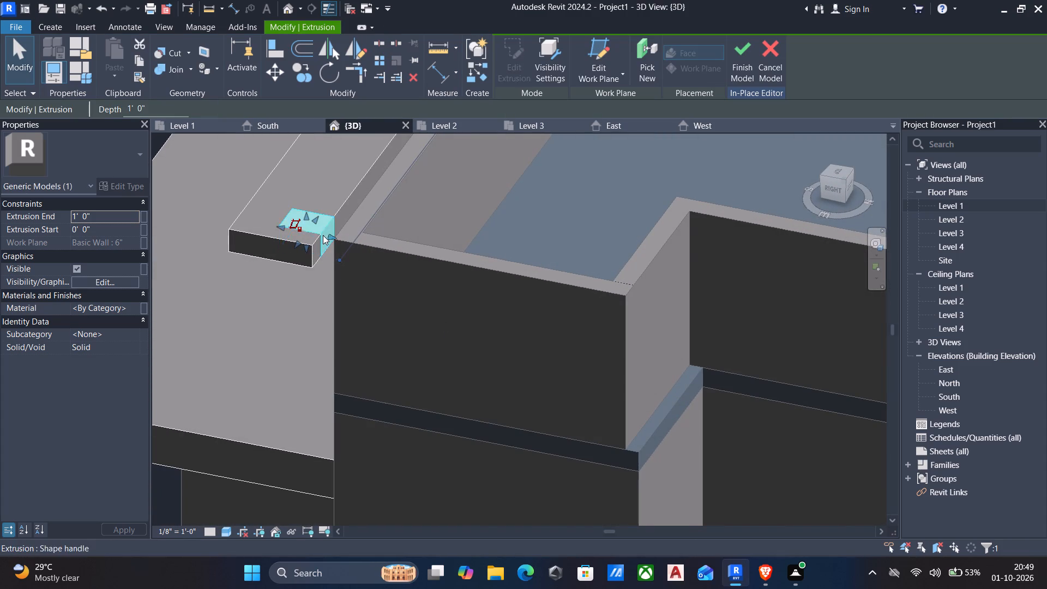
drag(330, 237, 641, 274)
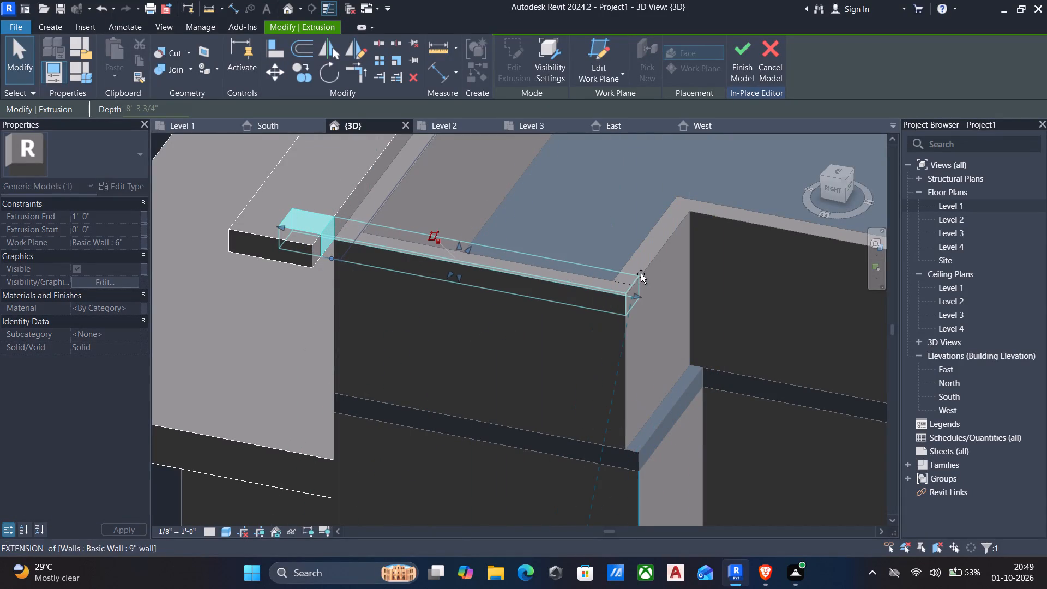
drag(641, 274, 678, 277)
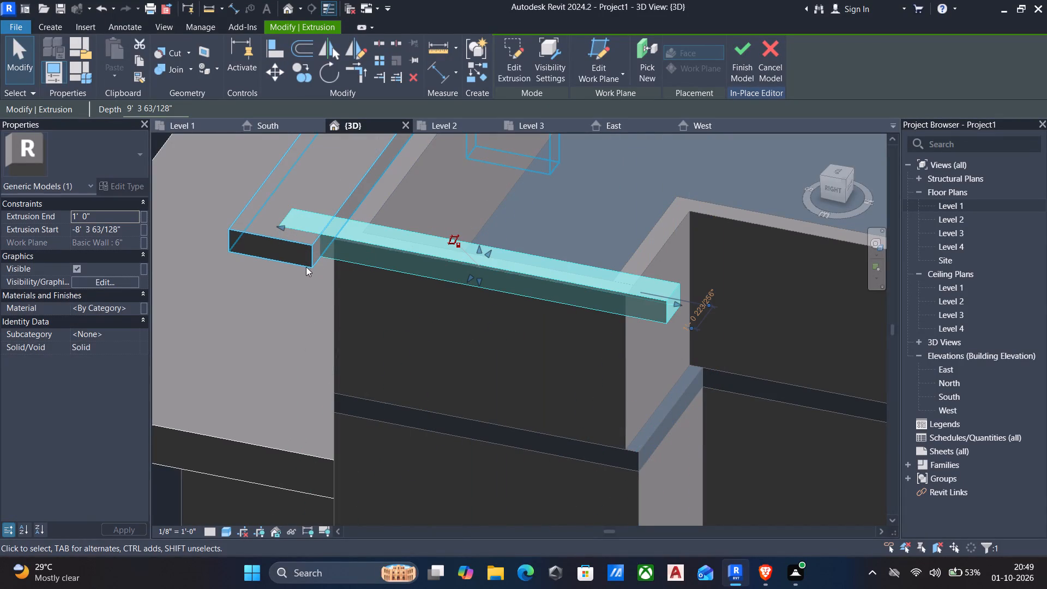
key(Escape)
Pull back the front end of the side parapet extrusion and align it with the back face of the inverted-L extrusion.
click(293, 223)
drag(284, 227, 287, 230)
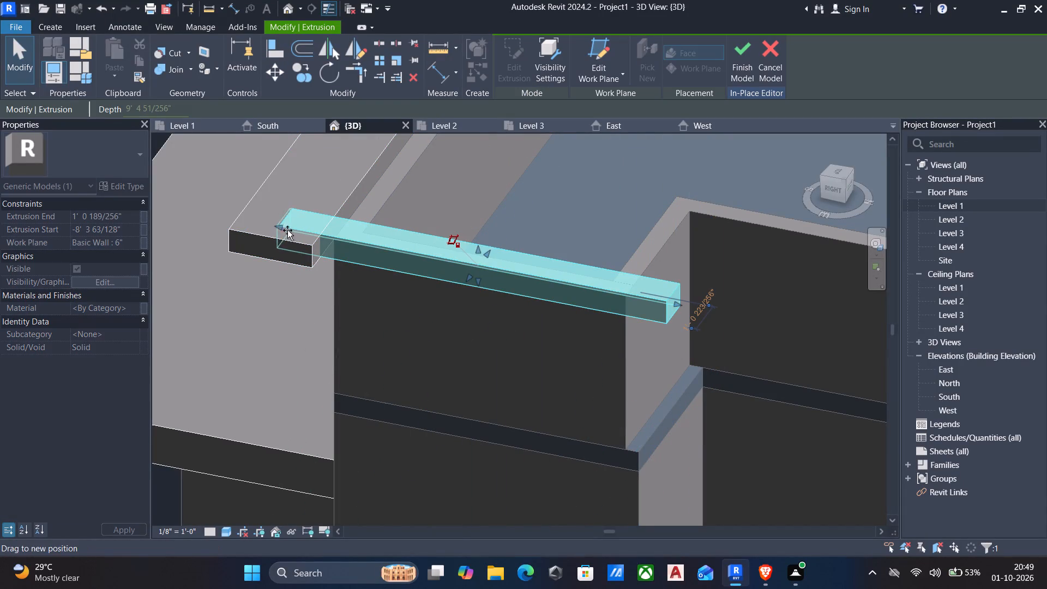
drag(287, 230, 362, 238)
key(Escape)
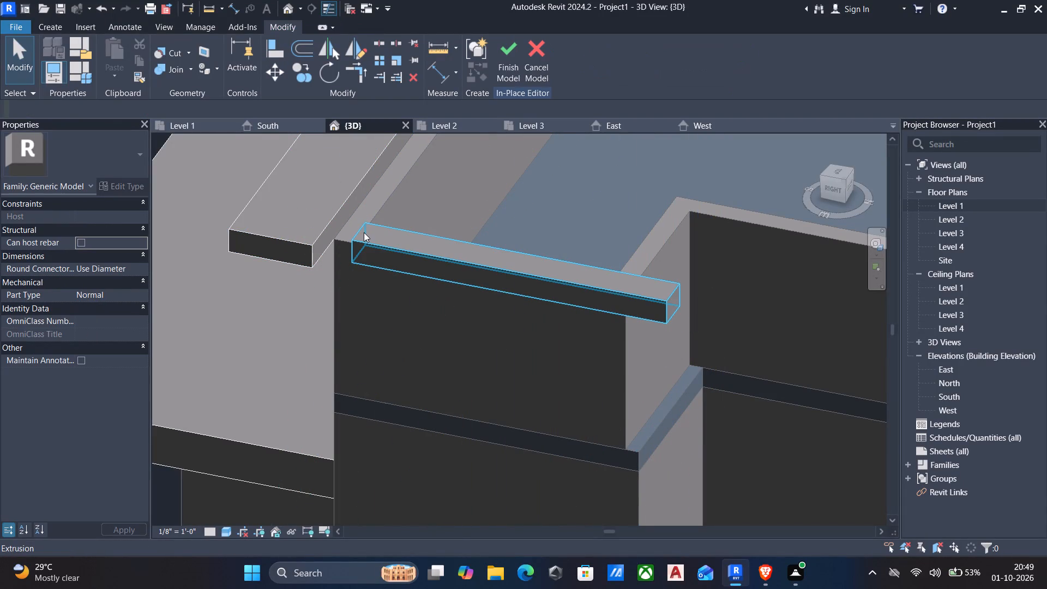
text(al)
click(327, 233)
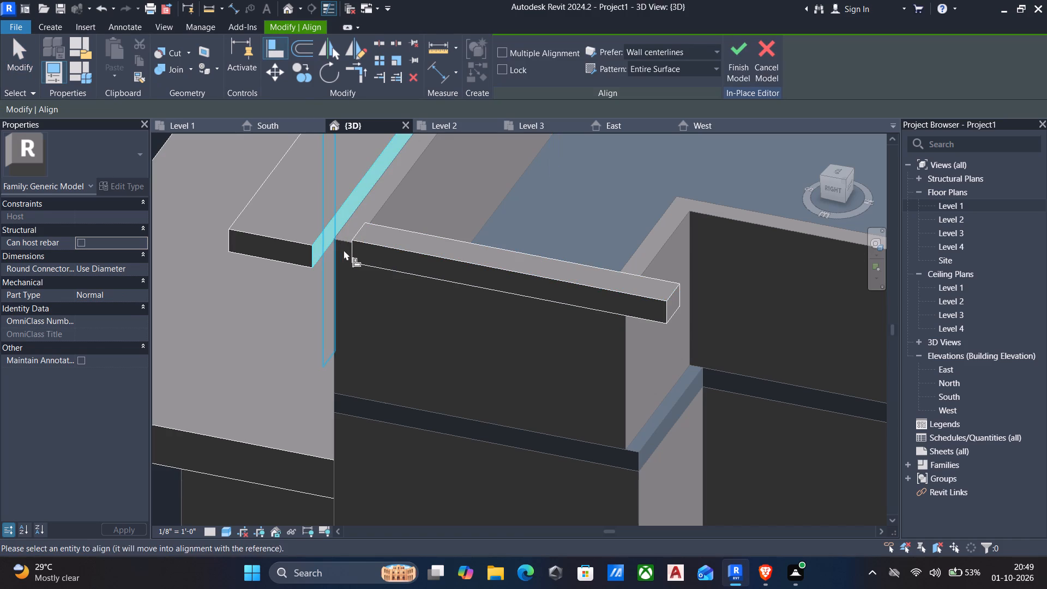
shift+middle_drag(344, 257, 467, 206)
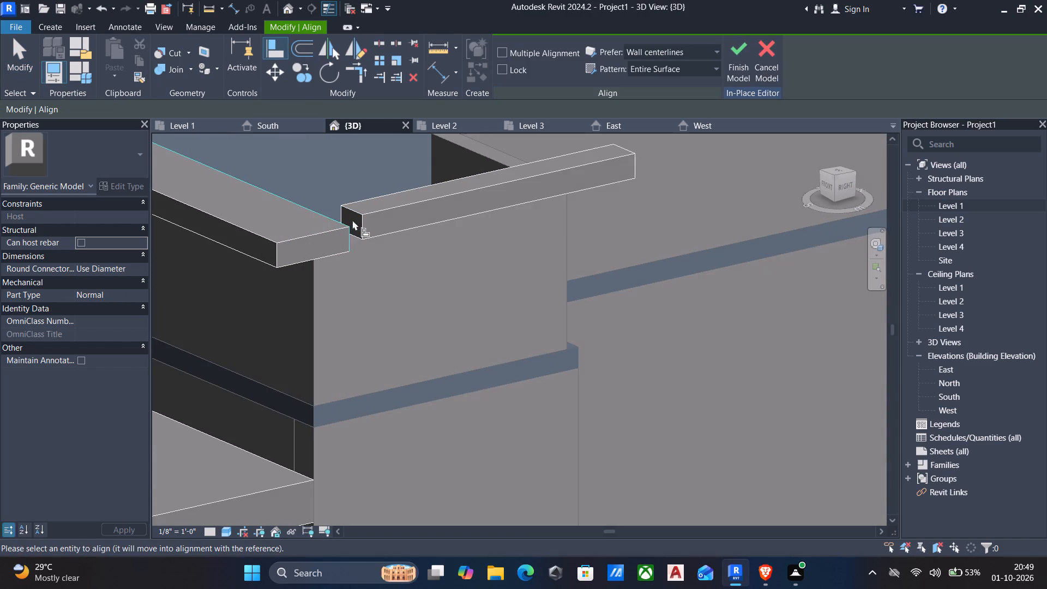
click(362, 217)
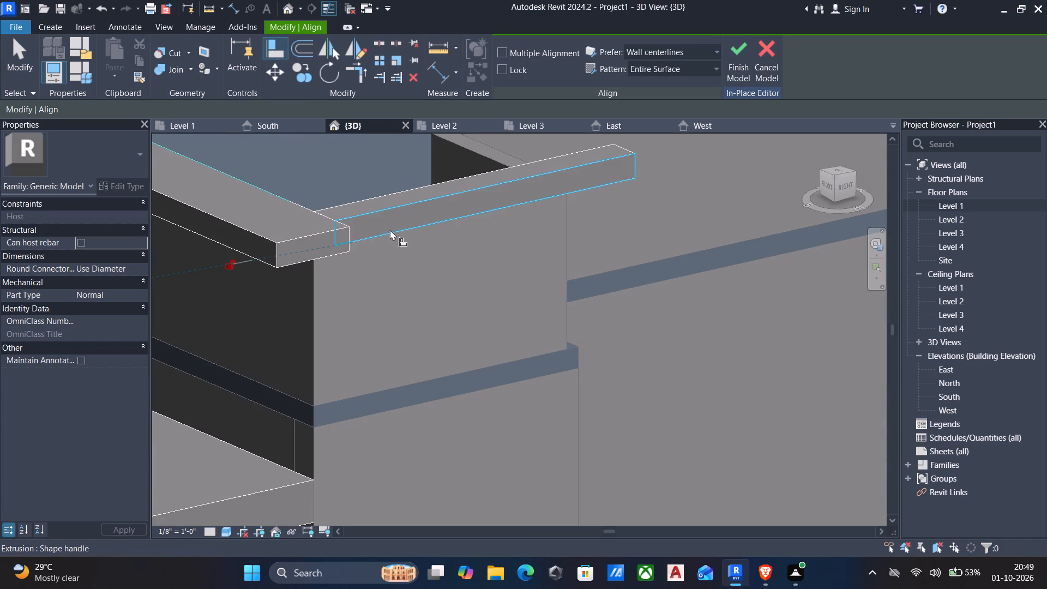
shift+middle_drag(388, 238, 271, 291)
scroll(271, 287, down, 1)
middle_drag(275, 289, 413, 196)
key(Escape)
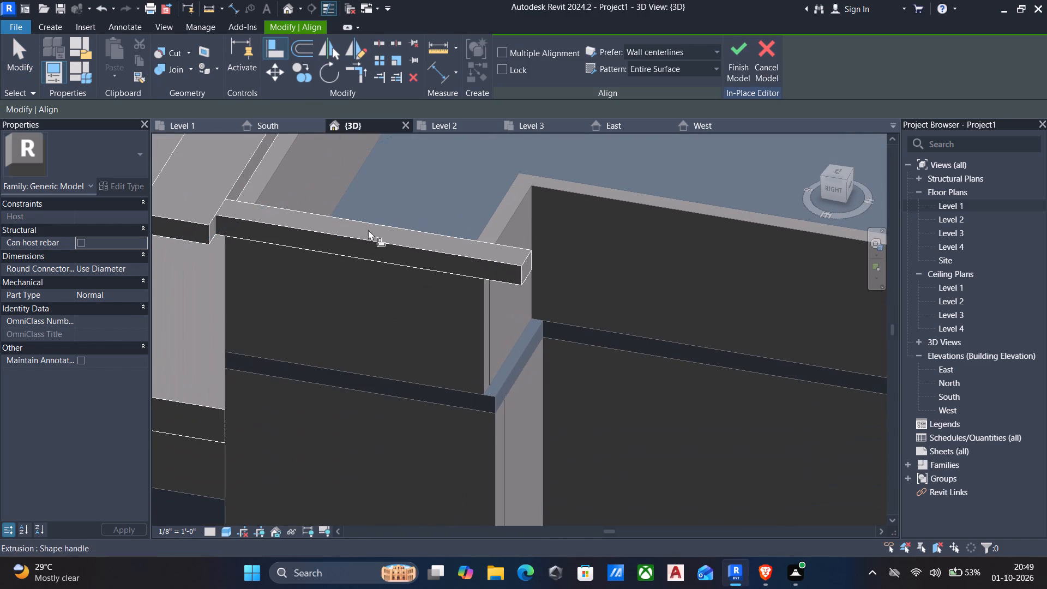
key(Escape)
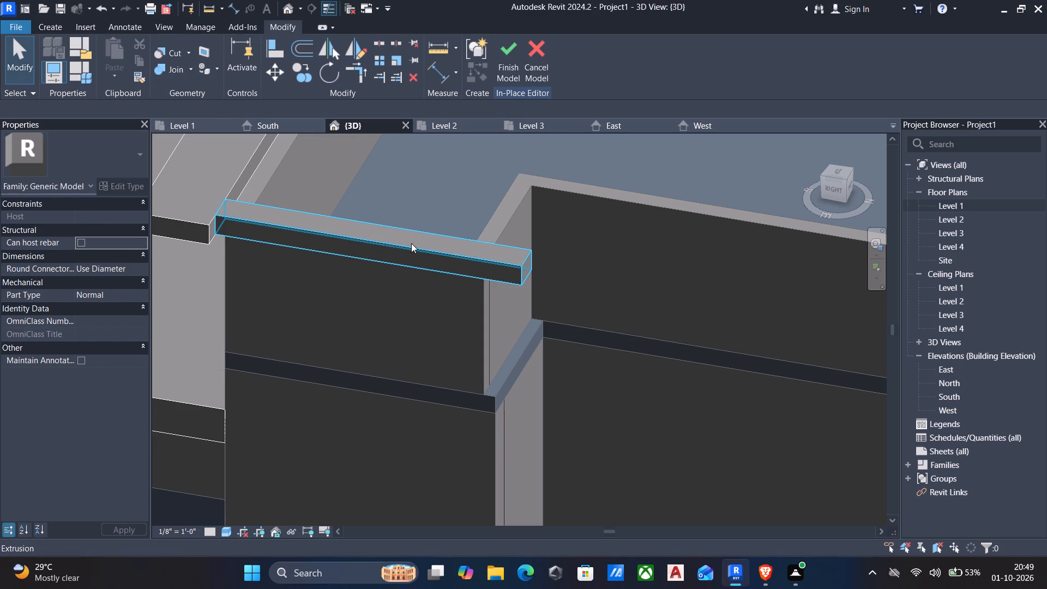
Finish the in-place model containing the canopy, inverted-L frame and side parapet extrusion.
click(411, 245)
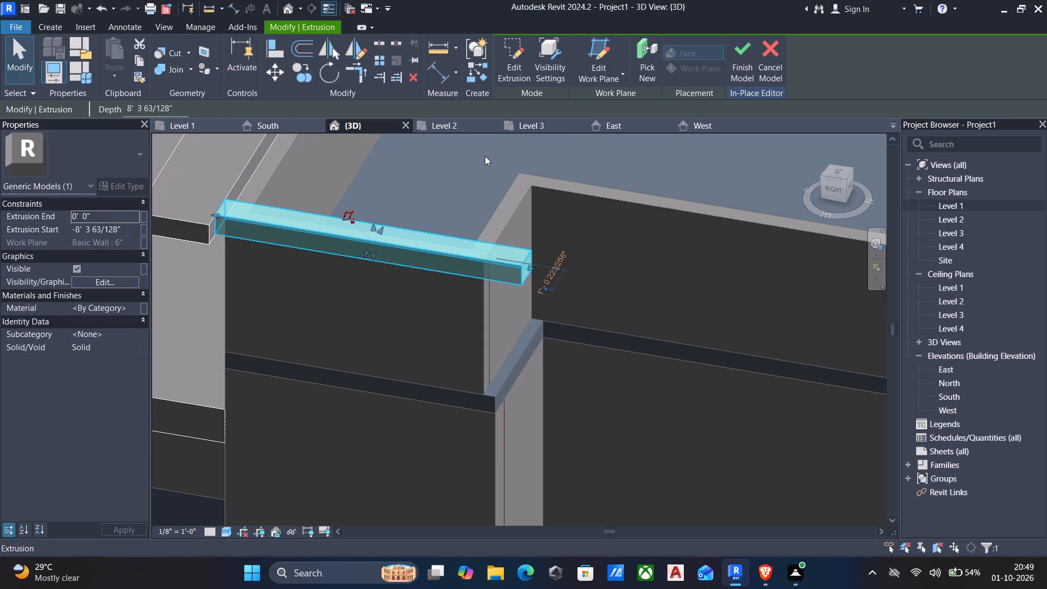
scroll(485, 158, down, 2)
click(743, 55)
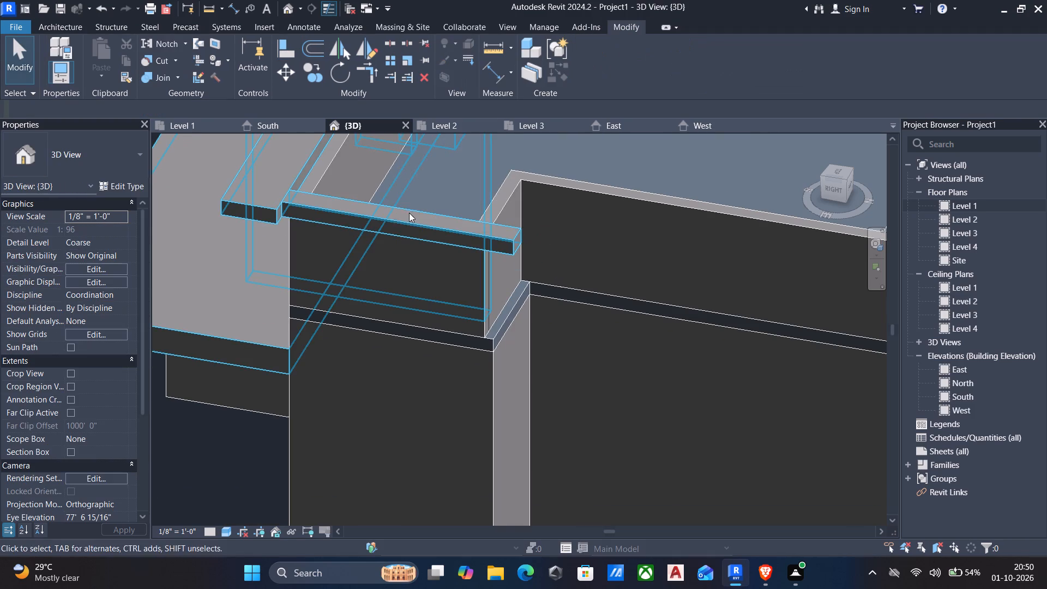
Reopen the in-place model containing the canopy, inverted-L frame and side parapet extrusion for editing.
click(392, 221)
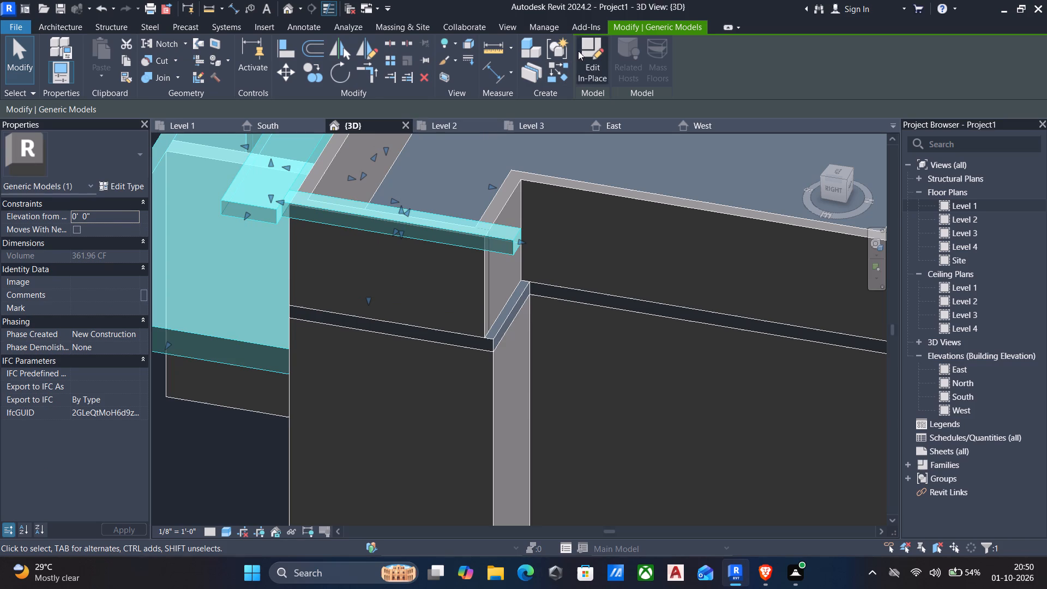
click(585, 50)
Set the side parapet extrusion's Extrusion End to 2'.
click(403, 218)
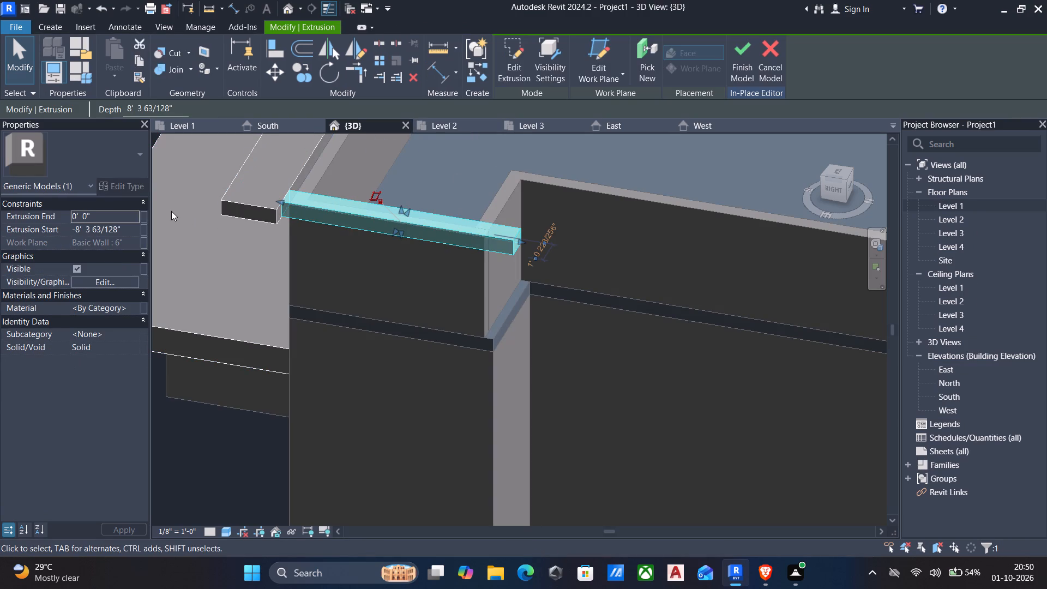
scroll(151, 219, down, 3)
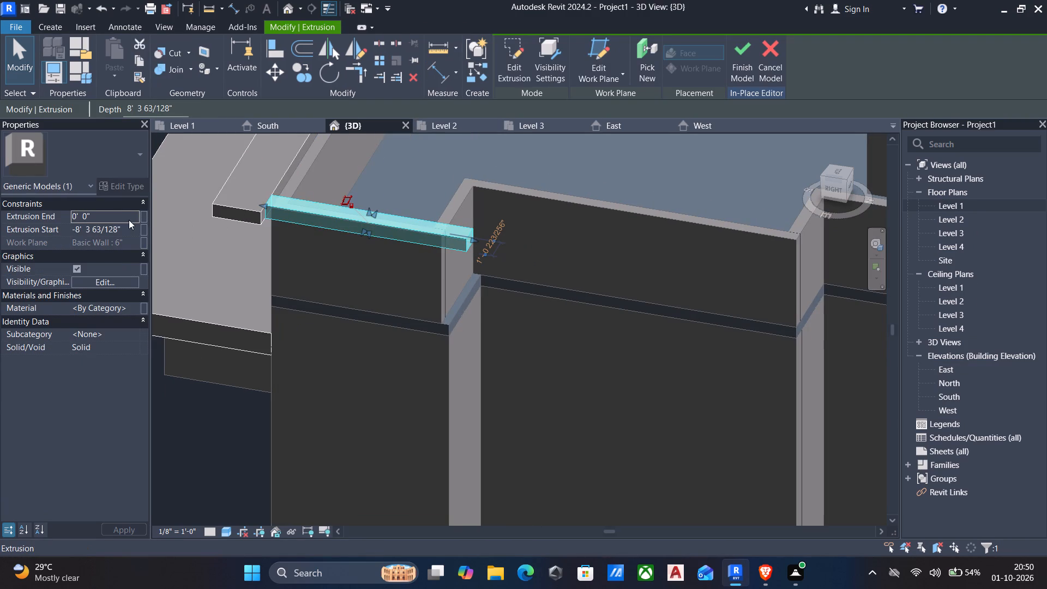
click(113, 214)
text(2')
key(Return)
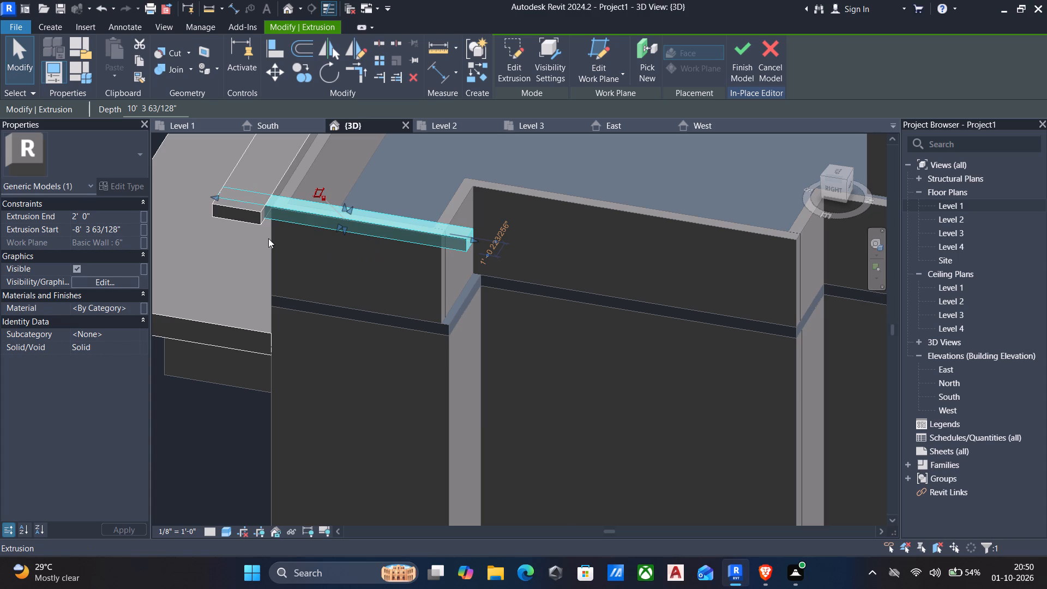
Stretch the outer long side of the side parapet extrusion outward, away from the side wall's face.
scroll(305, 238, up, 3)
scroll(325, 239, down, 4)
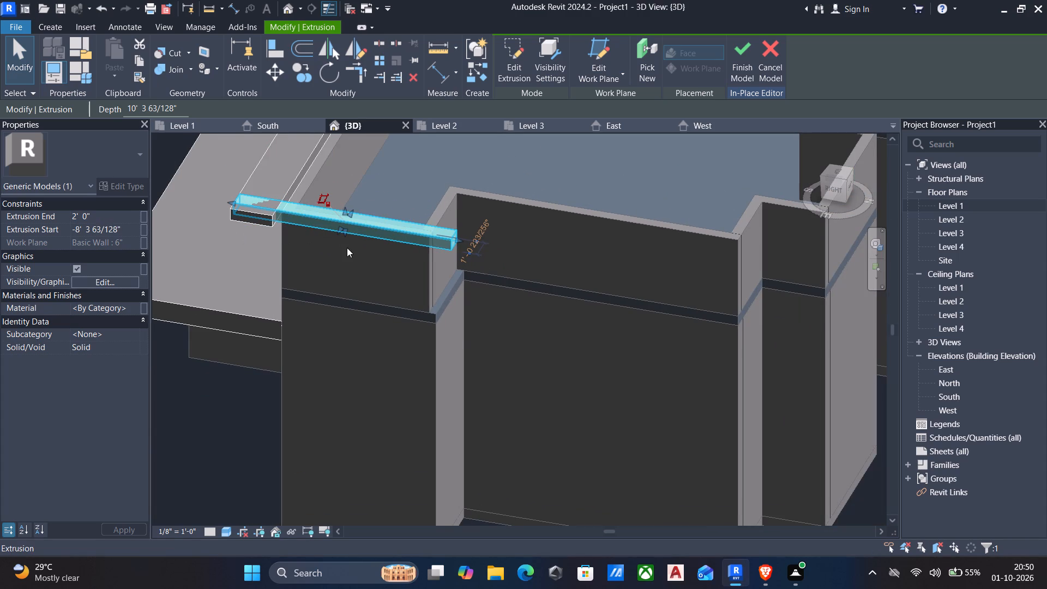
shift+middle_drag(353, 259, 194, 273)
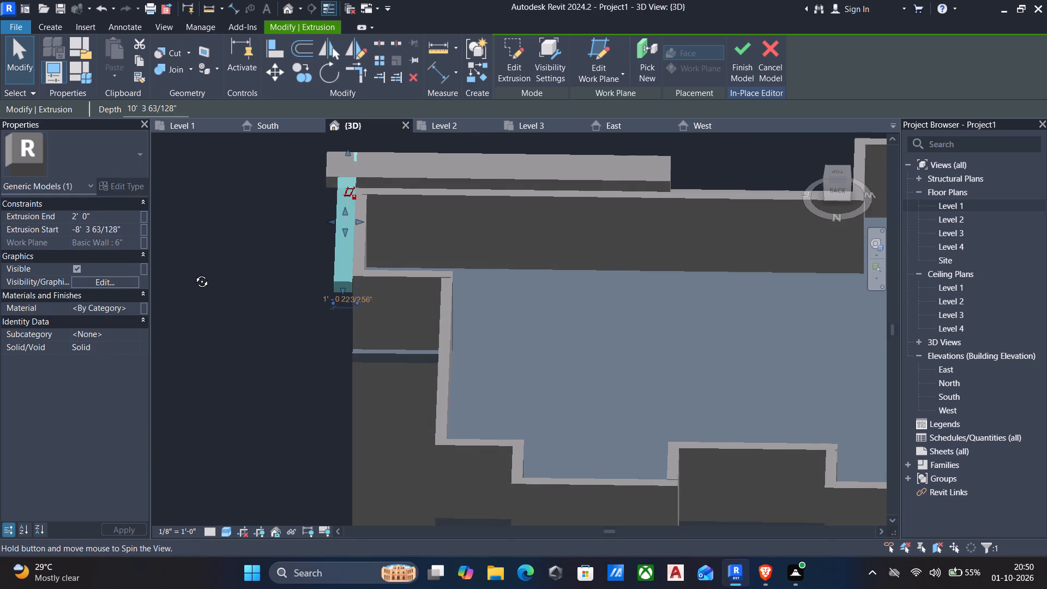
shift+middle_drag(194, 273, 191, 272)
scroll(337, 247, up, 4)
shift+middle_drag(372, 262, 338, 272)
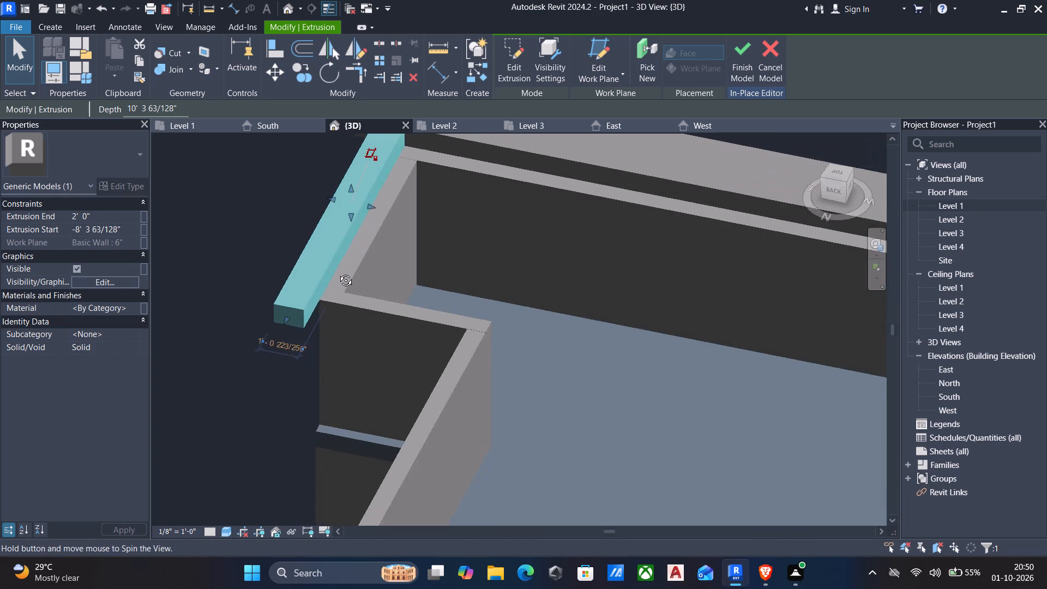
shift+middle_drag(338, 272, 413, 212)
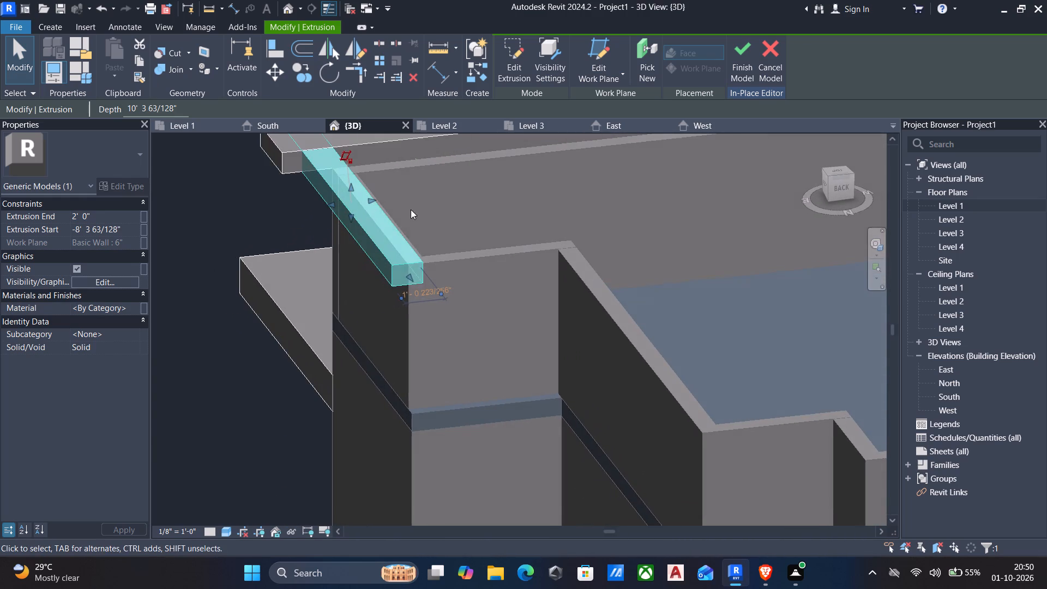
scroll(423, 266, up, 1)
shift+middle_drag(424, 271, 402, 242)
scroll(392, 258, up, 4)
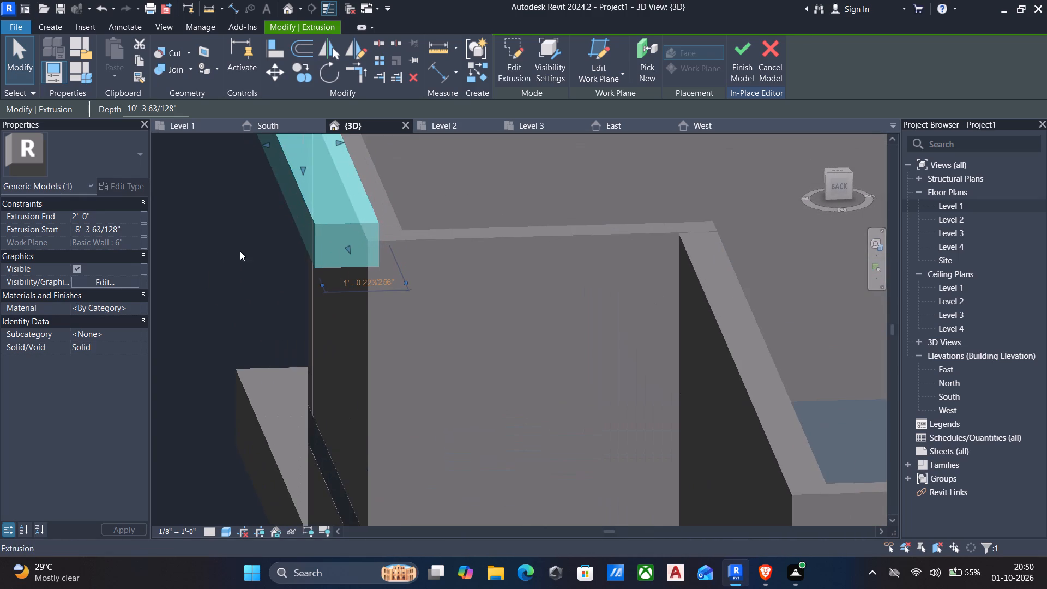
scroll(335, 247, up, 3)
scroll(326, 249, down, 10)
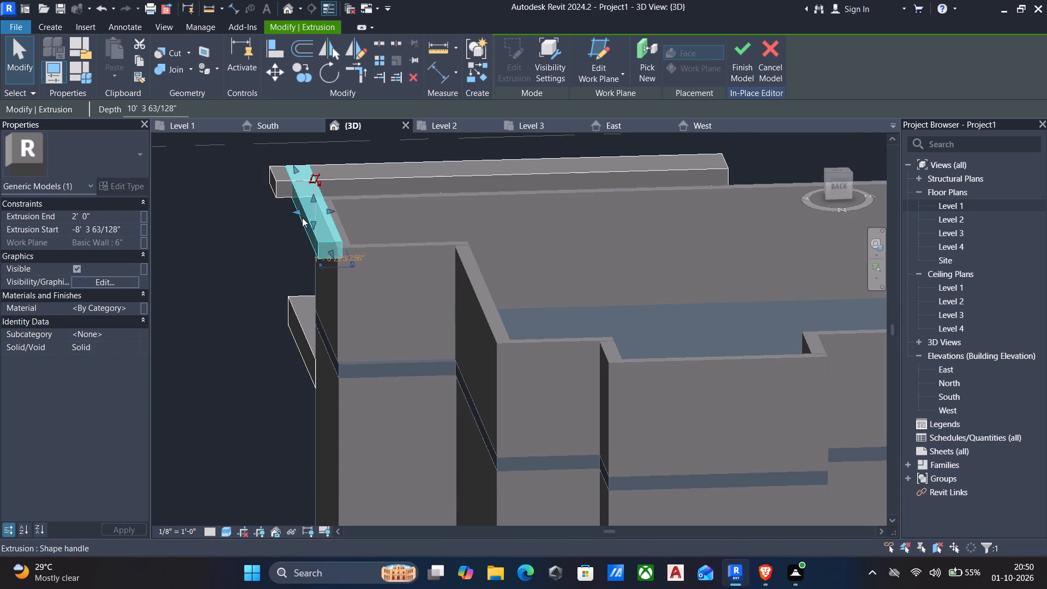
drag(296, 212, 291, 213)
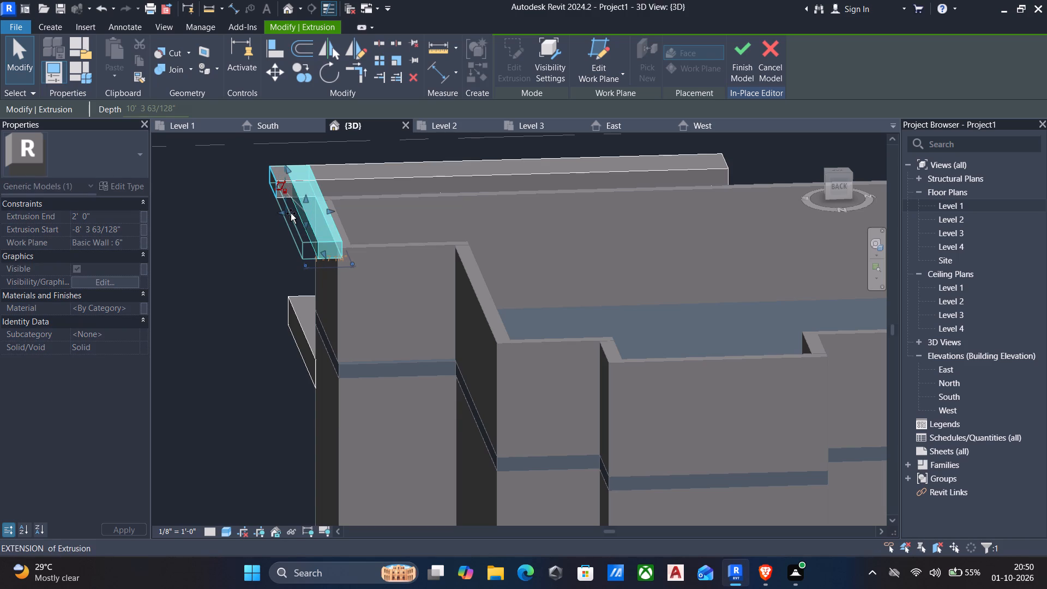
drag(291, 213, 283, 216)
drag(283, 216, 230, 217)
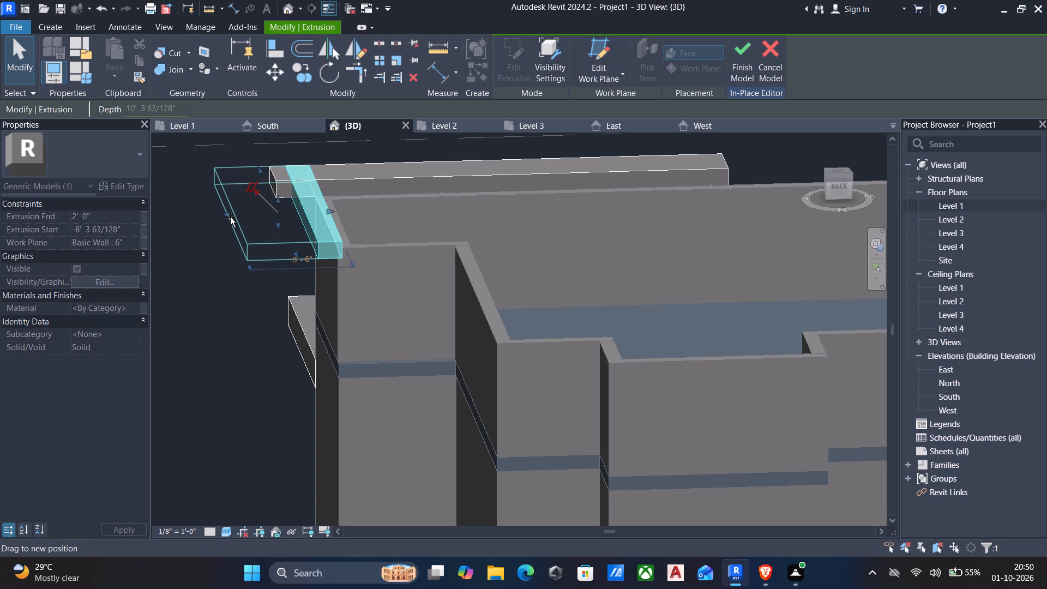
drag(230, 217, 282, 206)
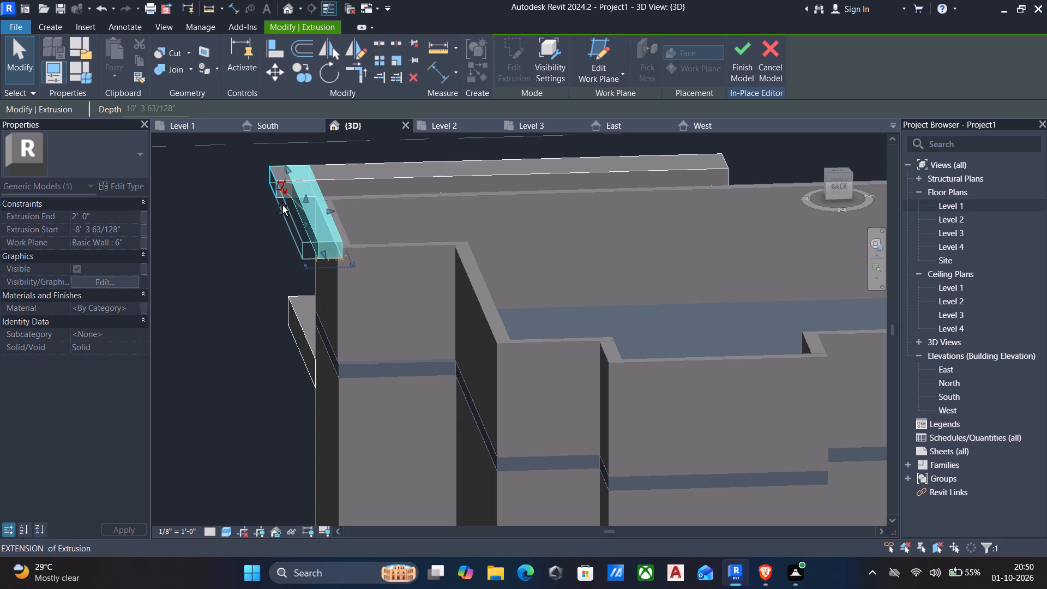
drag(282, 206, 282, 203)
key(Escape)
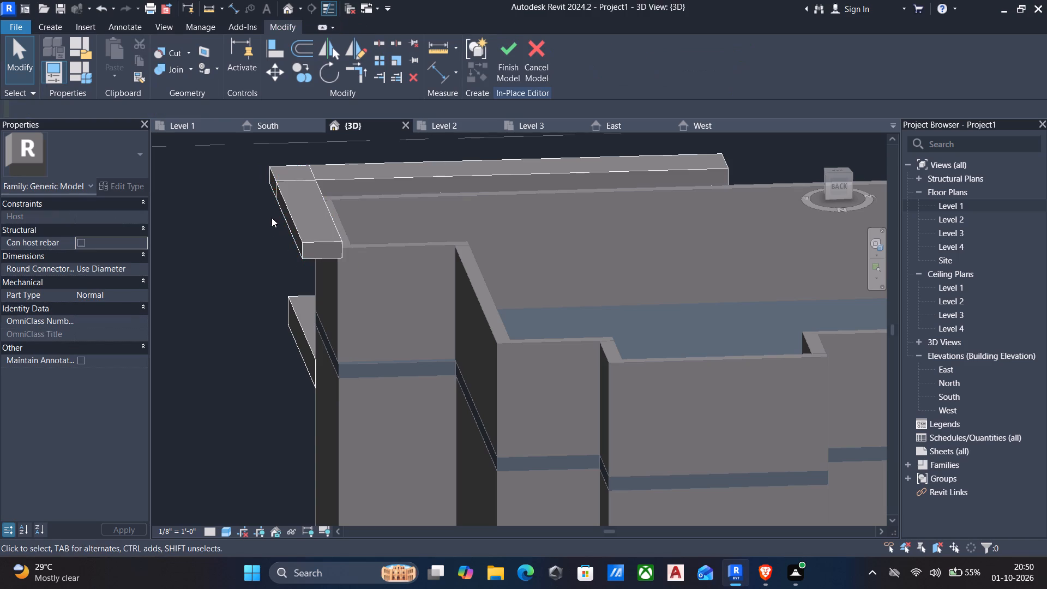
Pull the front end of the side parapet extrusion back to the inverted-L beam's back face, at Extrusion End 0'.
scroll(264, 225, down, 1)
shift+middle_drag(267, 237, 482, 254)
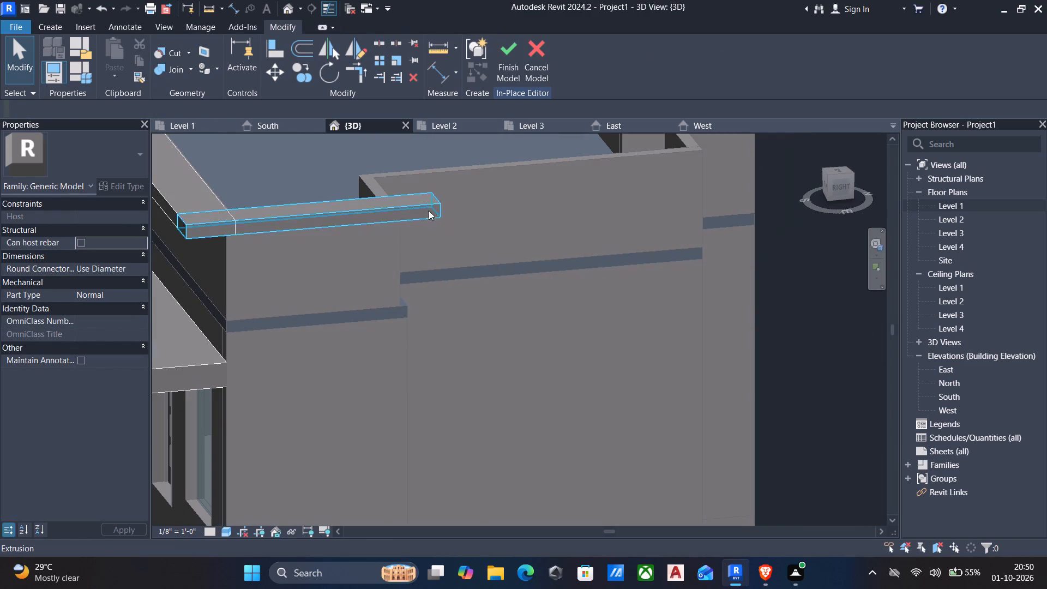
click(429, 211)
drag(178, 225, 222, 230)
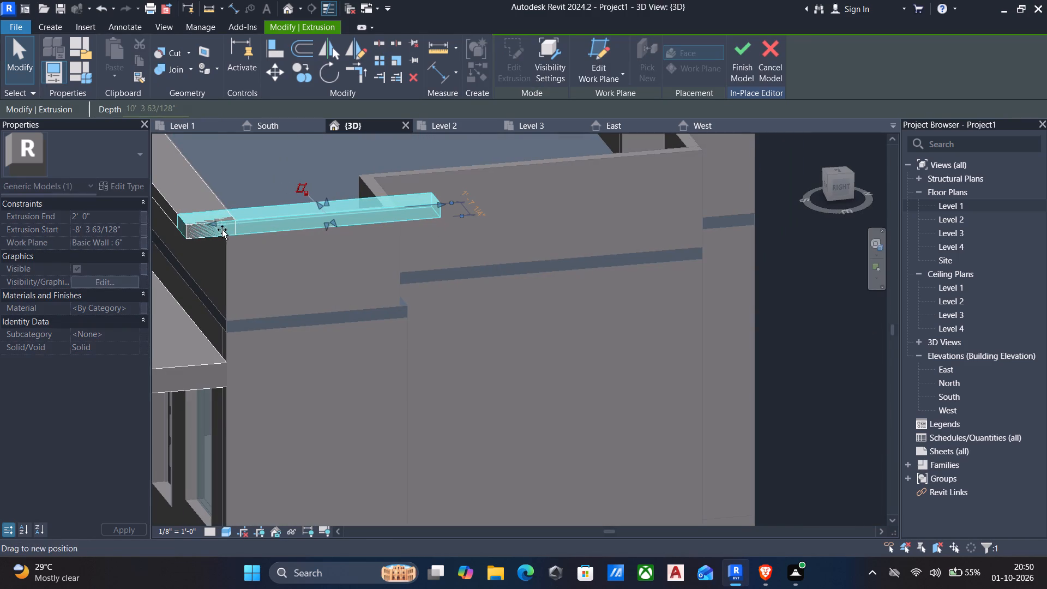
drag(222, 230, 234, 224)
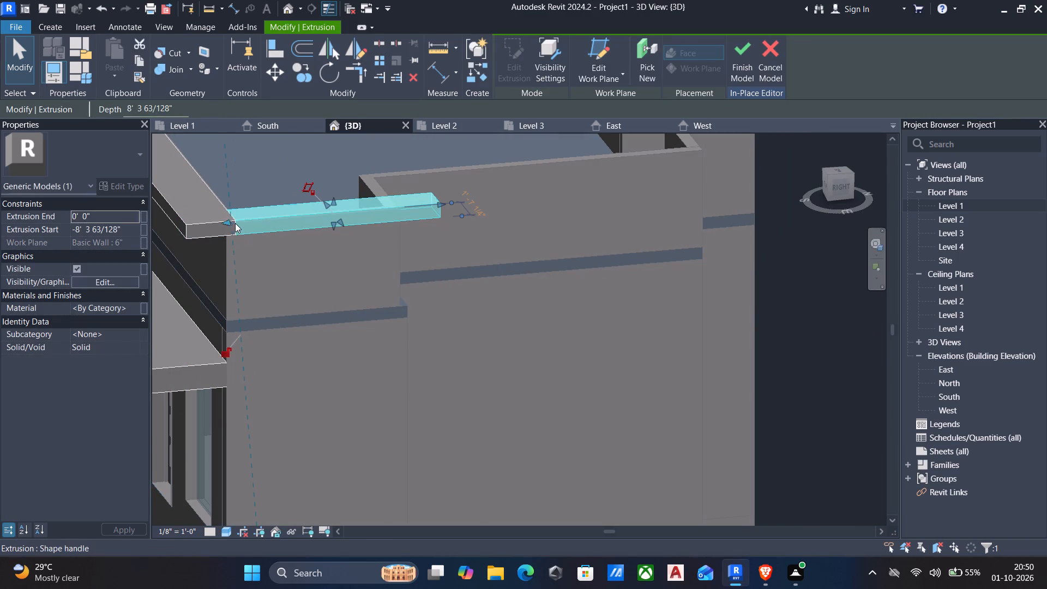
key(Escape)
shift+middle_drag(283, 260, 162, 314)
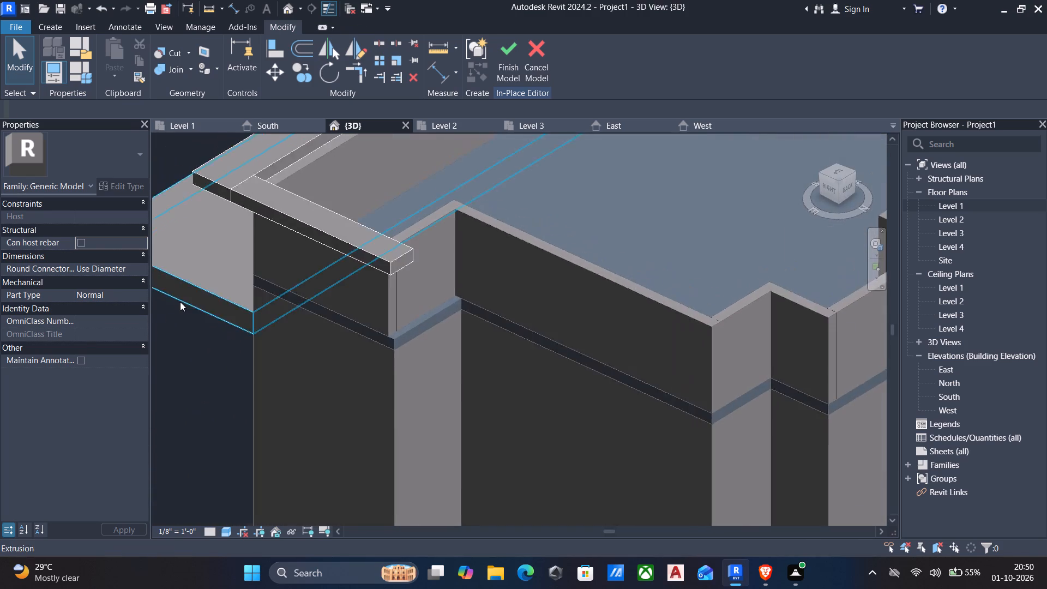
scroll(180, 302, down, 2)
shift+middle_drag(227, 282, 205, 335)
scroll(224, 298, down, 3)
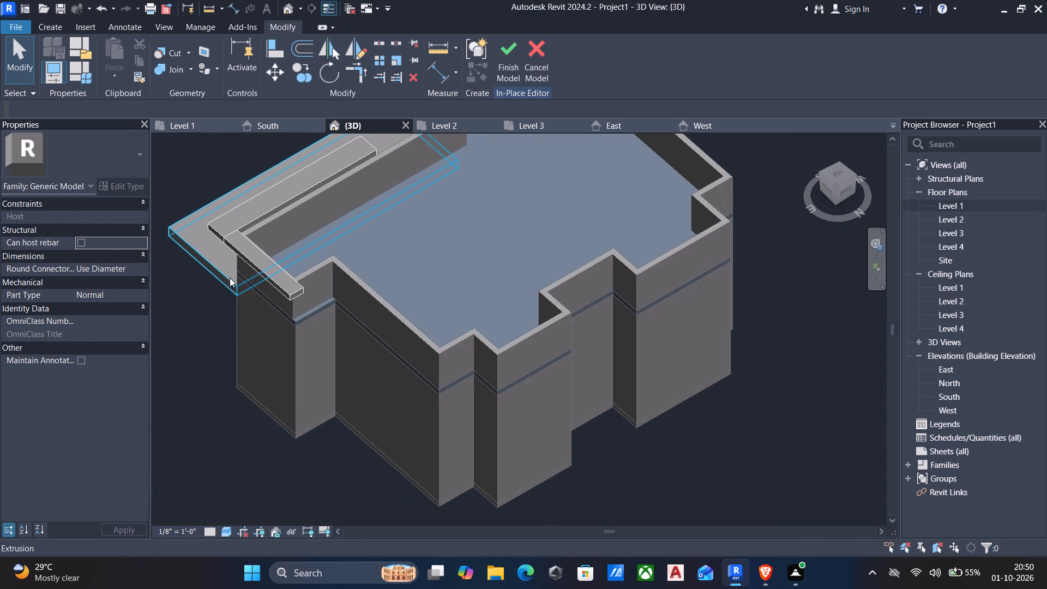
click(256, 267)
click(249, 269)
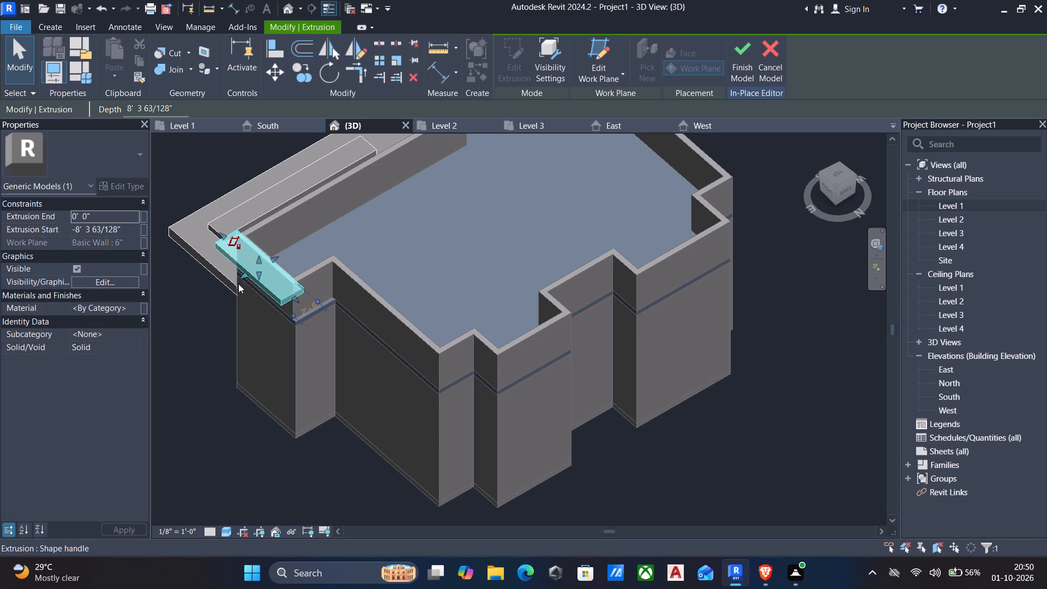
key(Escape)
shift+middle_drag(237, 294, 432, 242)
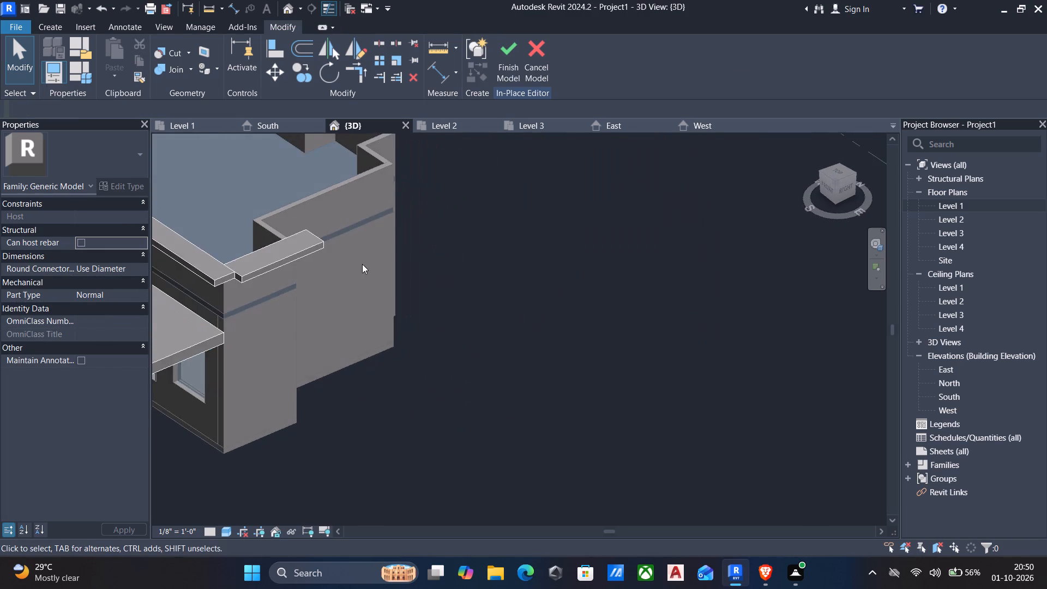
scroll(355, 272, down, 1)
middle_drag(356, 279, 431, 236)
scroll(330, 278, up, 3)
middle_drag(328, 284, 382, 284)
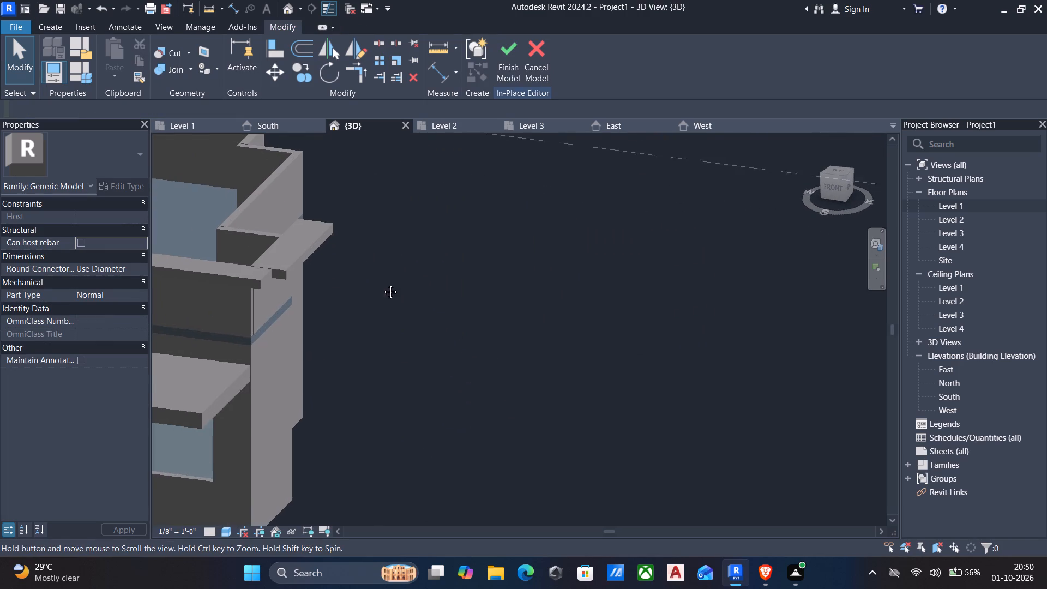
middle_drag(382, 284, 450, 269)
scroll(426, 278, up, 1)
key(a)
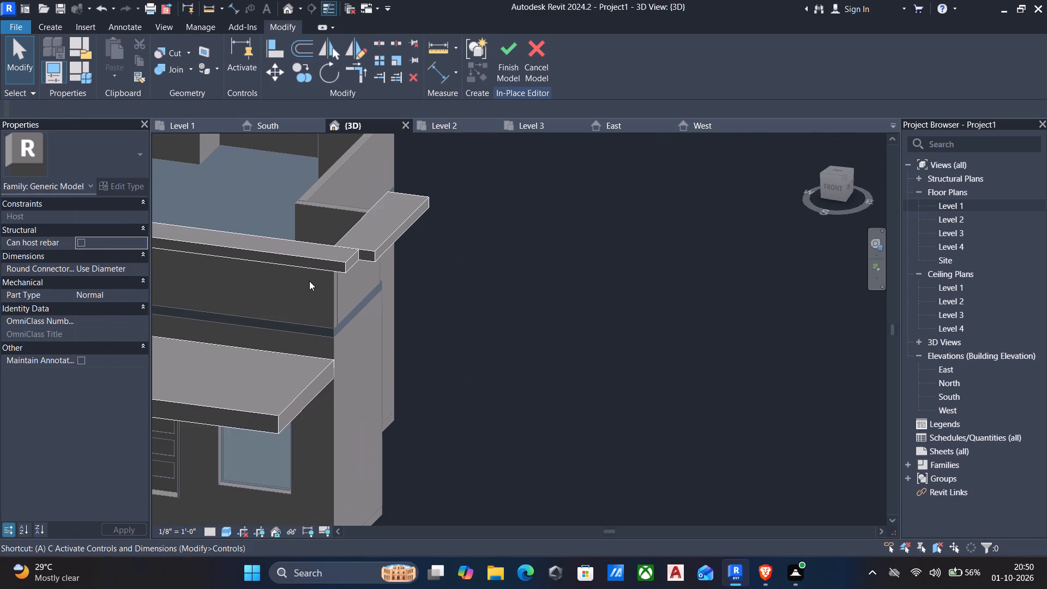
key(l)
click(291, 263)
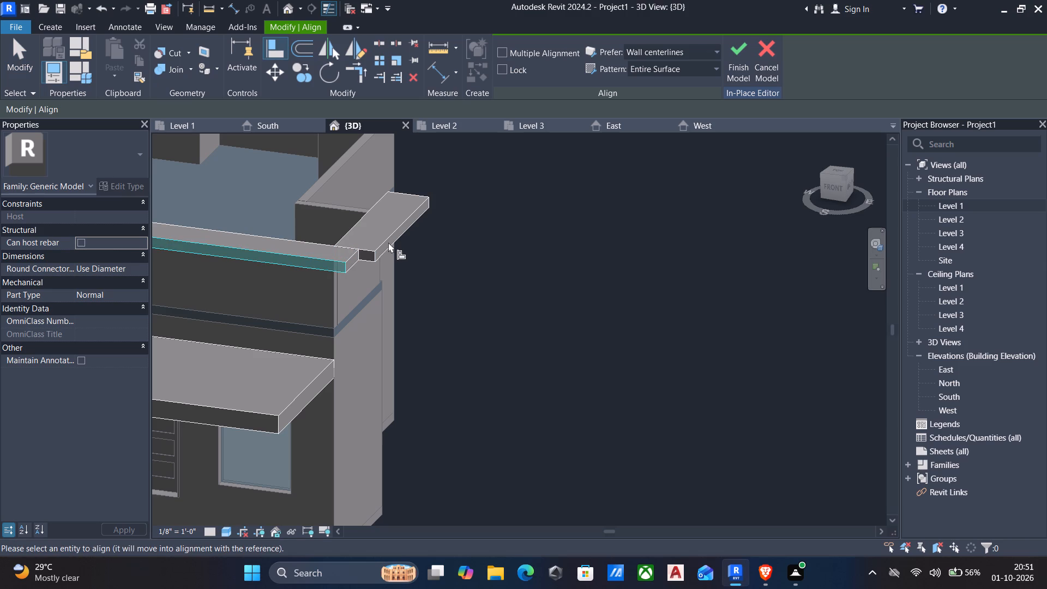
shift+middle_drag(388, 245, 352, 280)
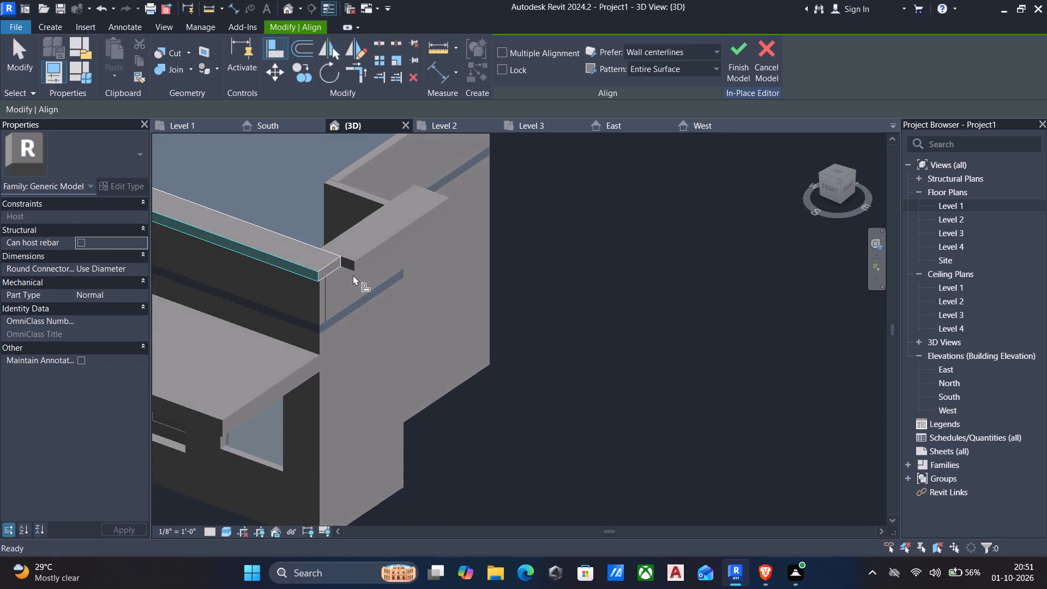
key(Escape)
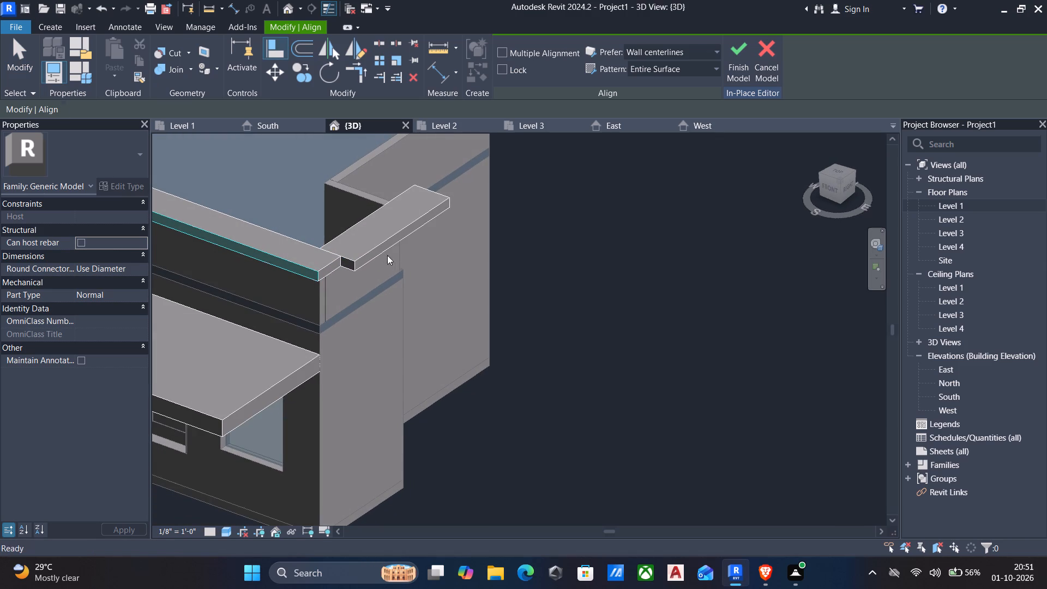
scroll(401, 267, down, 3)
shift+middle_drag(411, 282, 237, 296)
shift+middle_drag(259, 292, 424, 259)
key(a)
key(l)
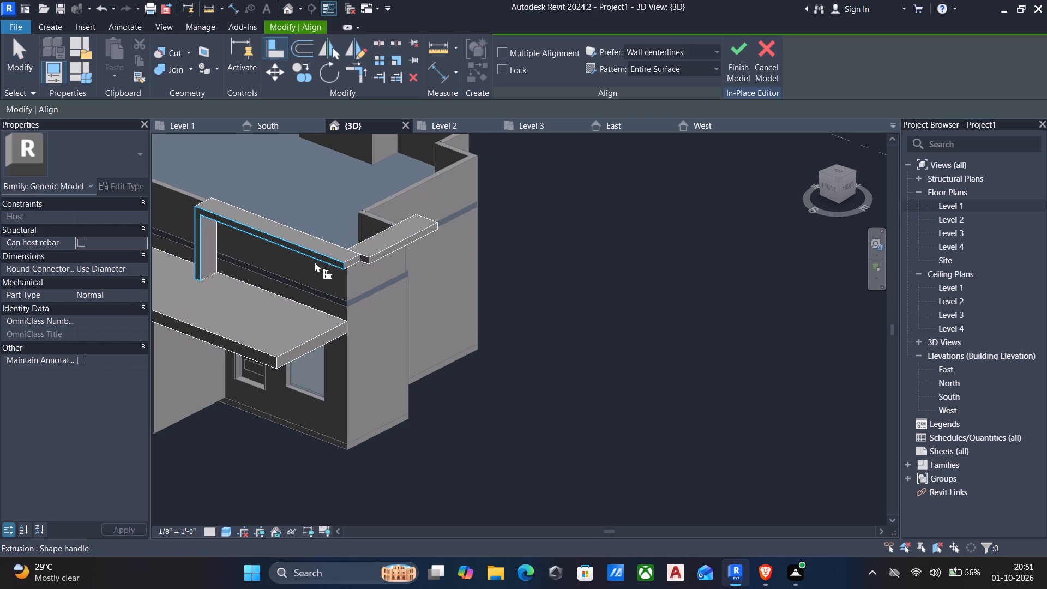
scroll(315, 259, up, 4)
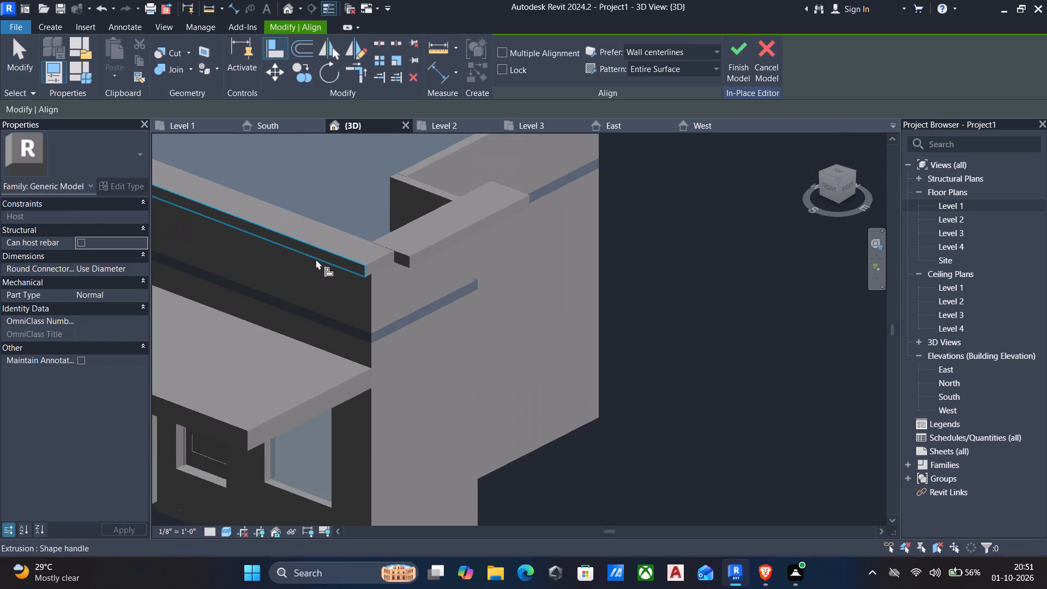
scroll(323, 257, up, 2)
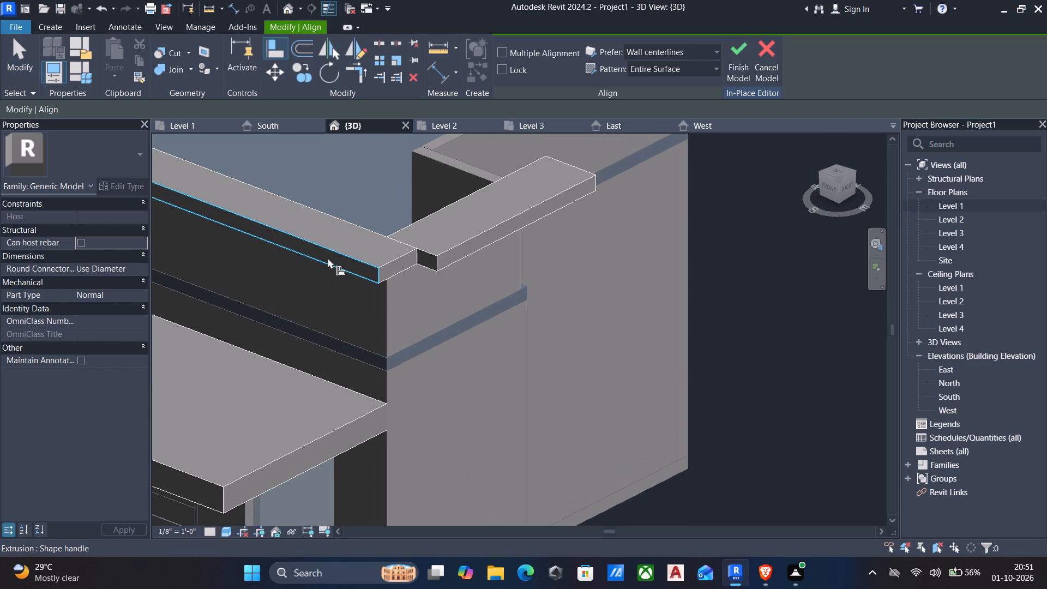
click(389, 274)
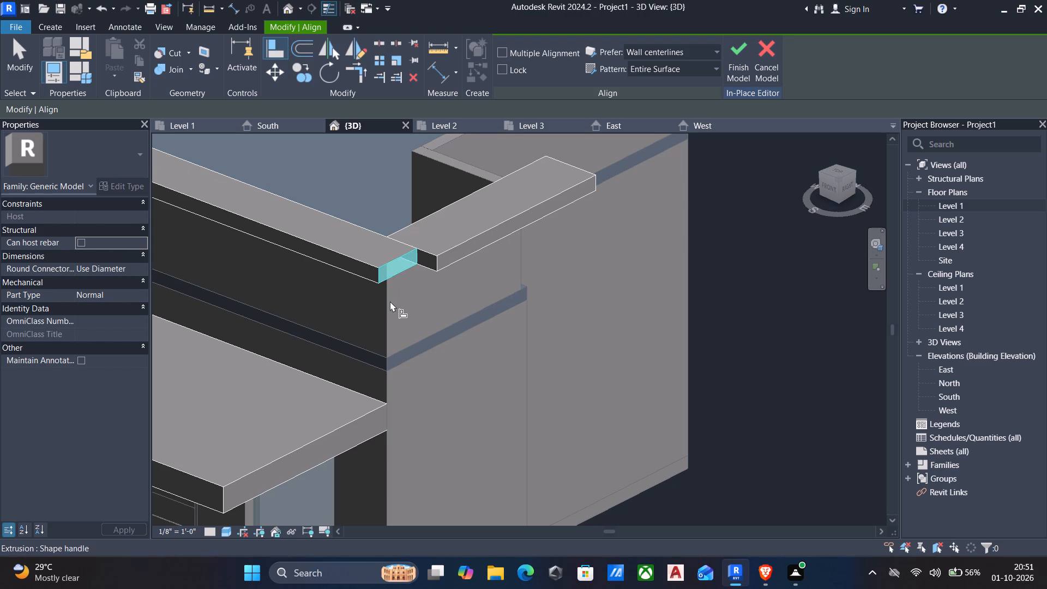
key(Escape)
Align the outer end face of the inverted-L beam with the side wall's face at the front corner.
middle_drag(390, 306, 373, 310)
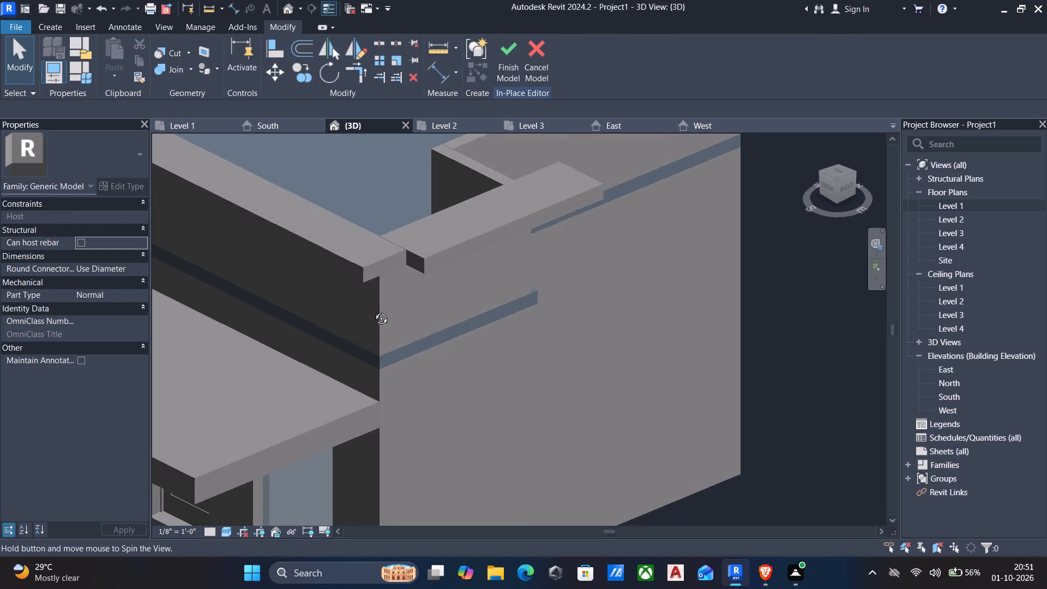
middle_drag(373, 310, 376, 253)
key(a)
key(l)
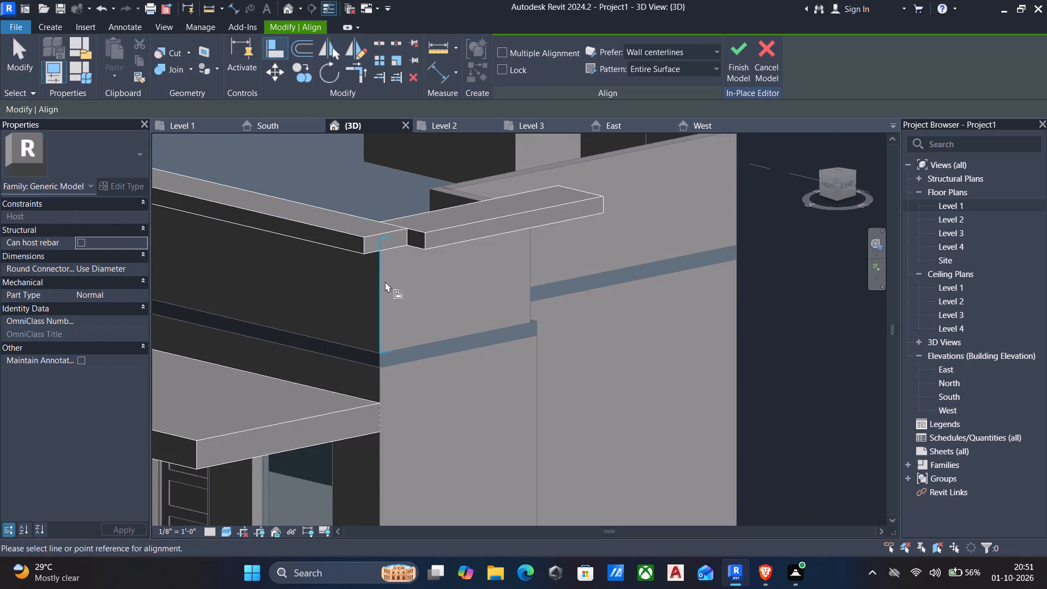
click(386, 296)
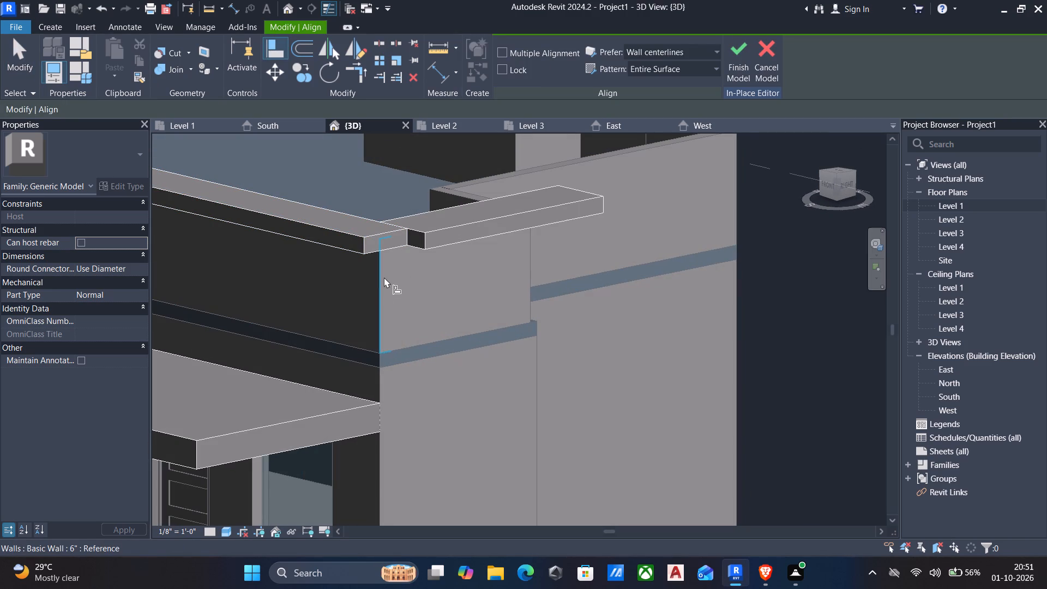
click(382, 286)
click(373, 238)
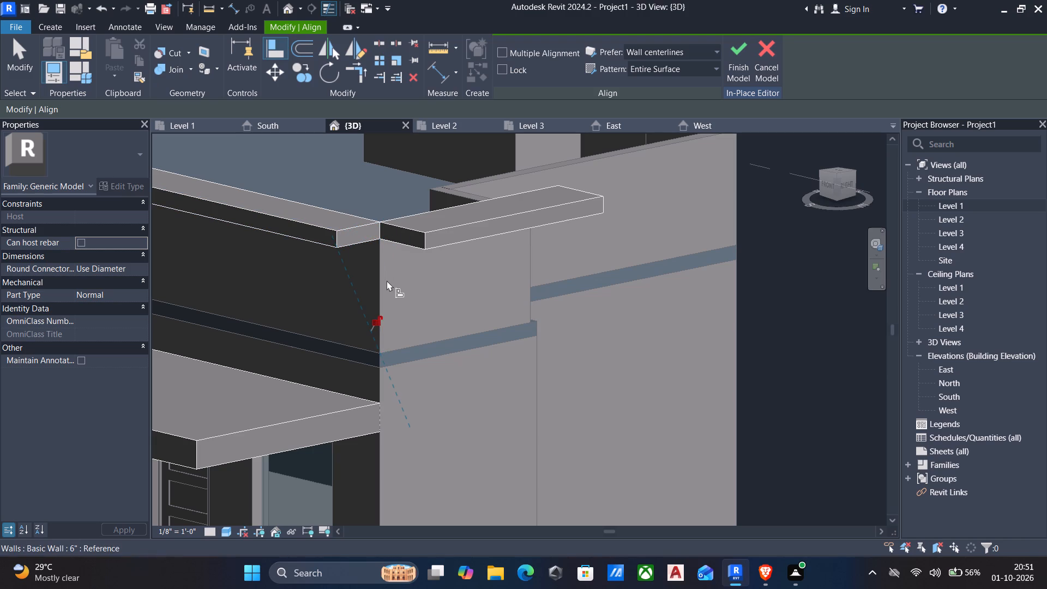
Align the front end of the side parapet extrusion with the front face of the inverted-L beam.
key(Escape)
text(al)
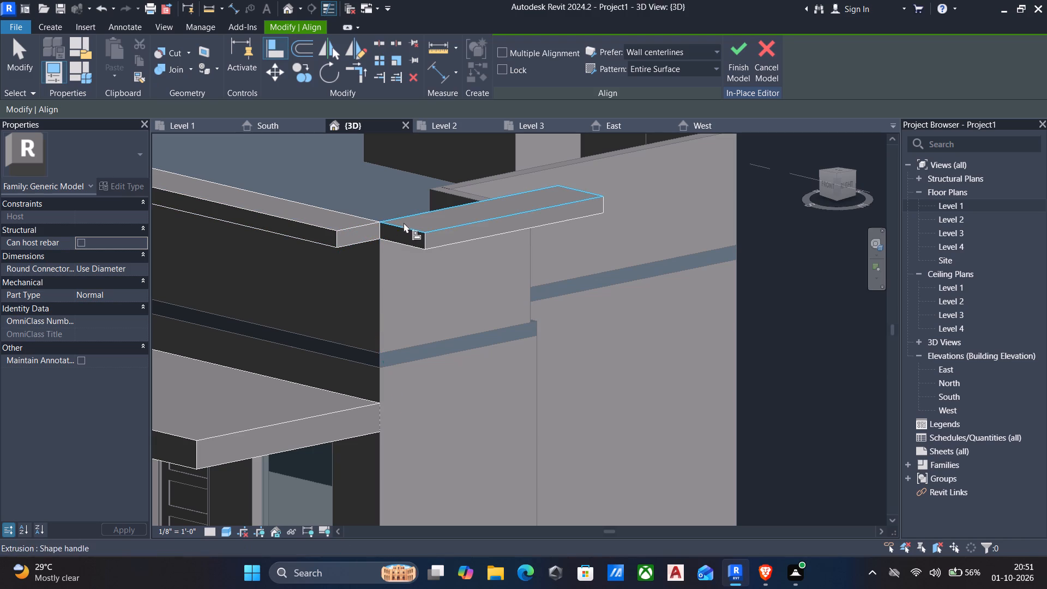
click(322, 238)
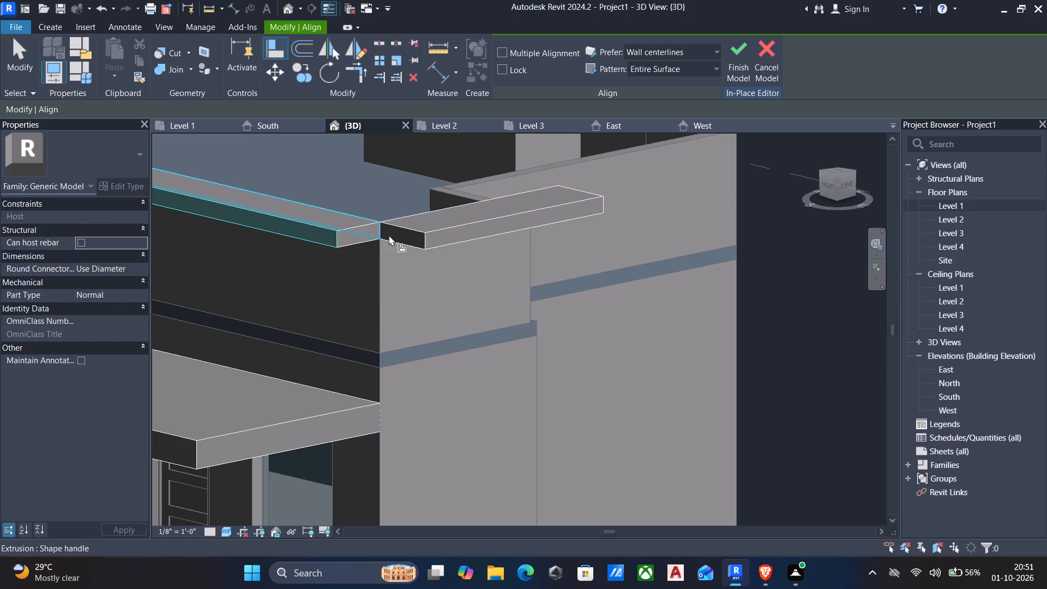
click(401, 233)
key(Escape)
Align the rear end face of the side parapet extrusion with the face of the adjoining return wall.
scroll(410, 267, down, 2)
shift+middle_drag(414, 279, 308, 361)
shift+scroll(306, 361, down, 2)
middle_drag(369, 298, 317, 299)
shift+scroll(317, 298, down, 3)
middle_drag(336, 273, 338, 342)
scroll(343, 339, up, 1)
middle_drag(347, 343, 388, 324)
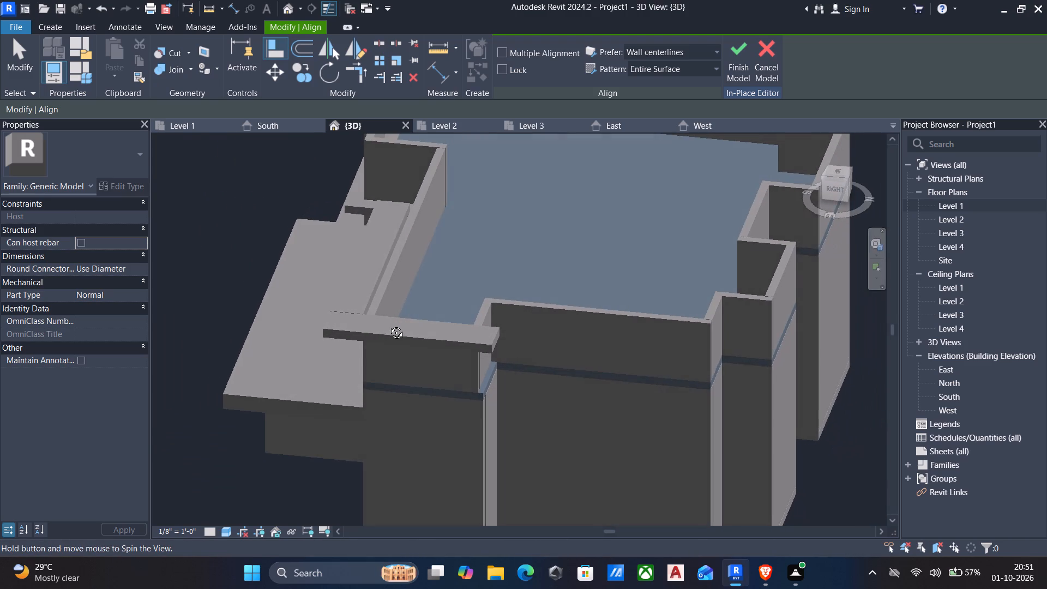
middle_drag(388, 324, 268, 338)
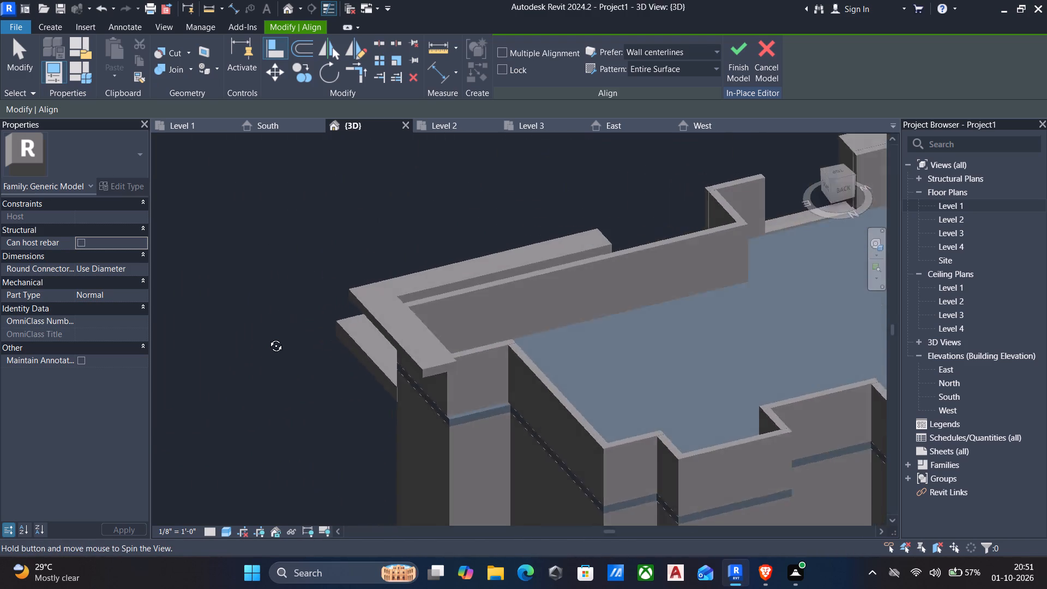
middle_drag(268, 338, 267, 350)
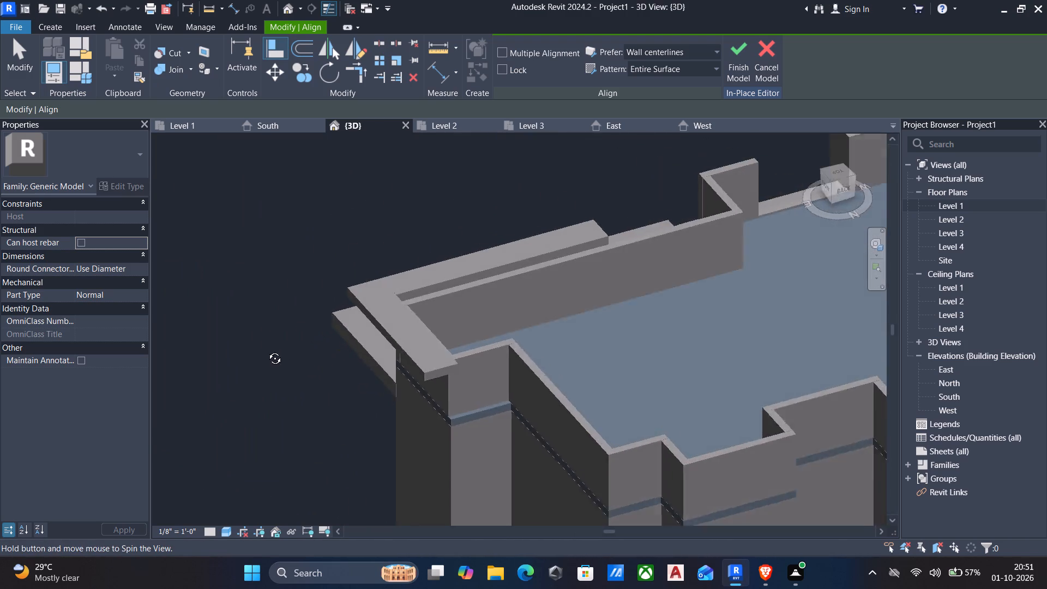
middle_drag(267, 350, 264, 348)
scroll(390, 333, up, 2)
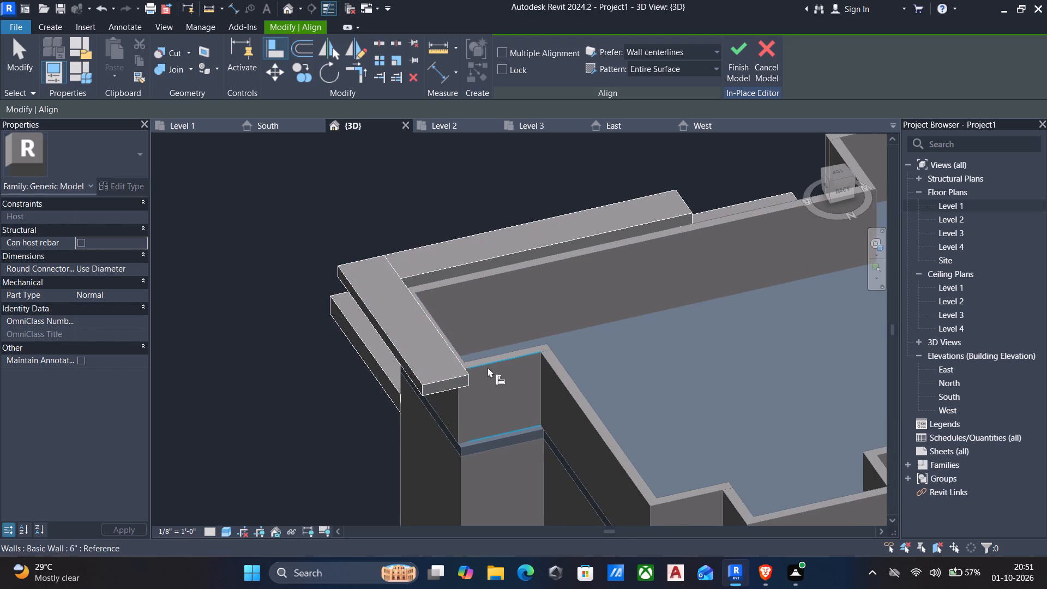
key(Escape)
key(a)
key(l)
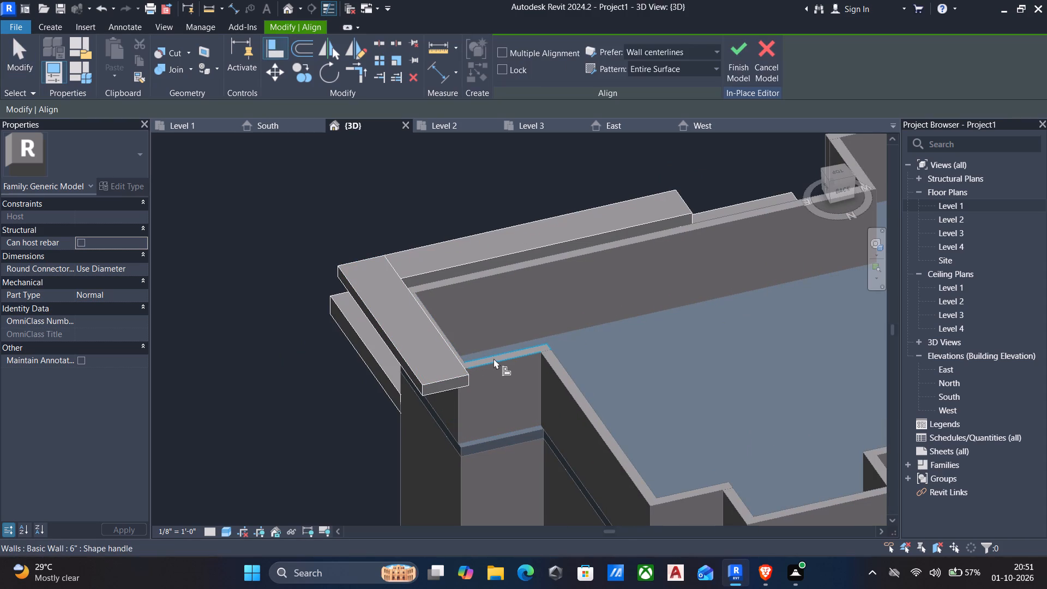
click(490, 365)
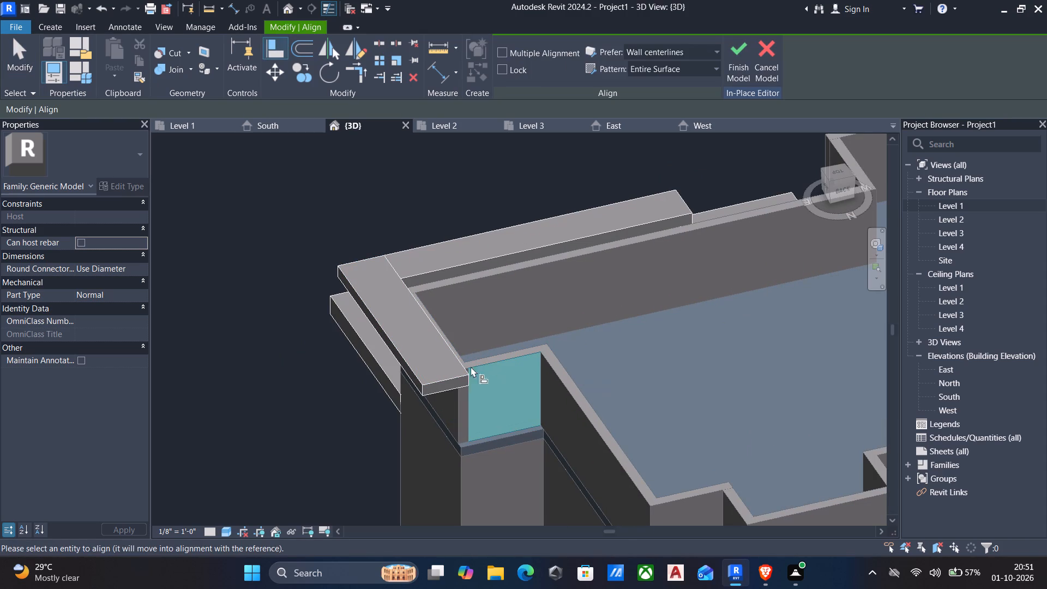
click(435, 386)
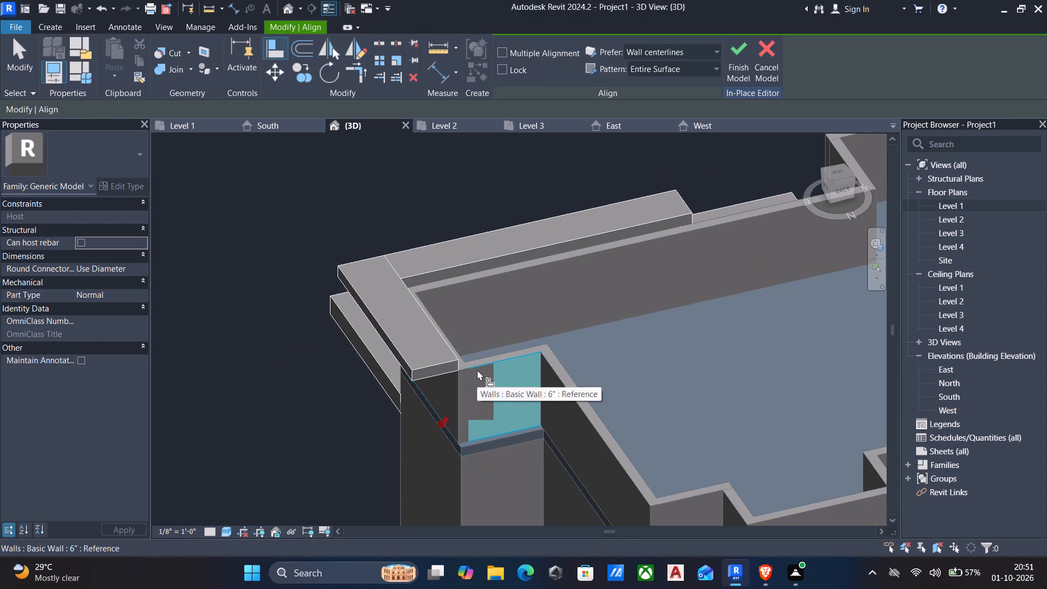
key(Escape)
Align the inner long face of the side parapet extrusion with the inner face of the side parapet wall.
scroll(450, 363, down, 4)
shift+middle_drag(443, 385, 682, 339)
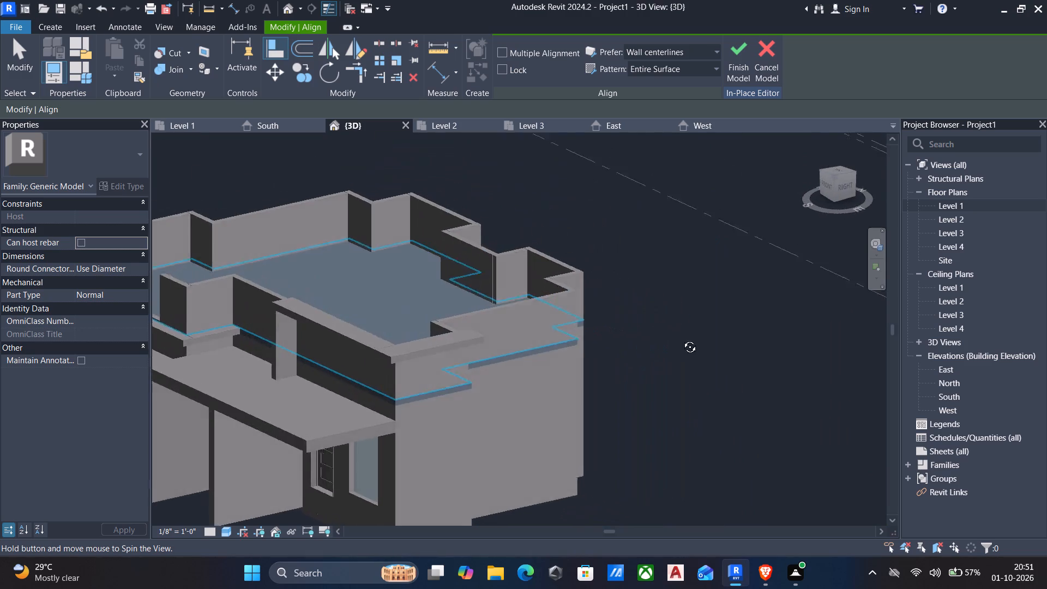
shift+middle_drag(682, 339, 400, 402)
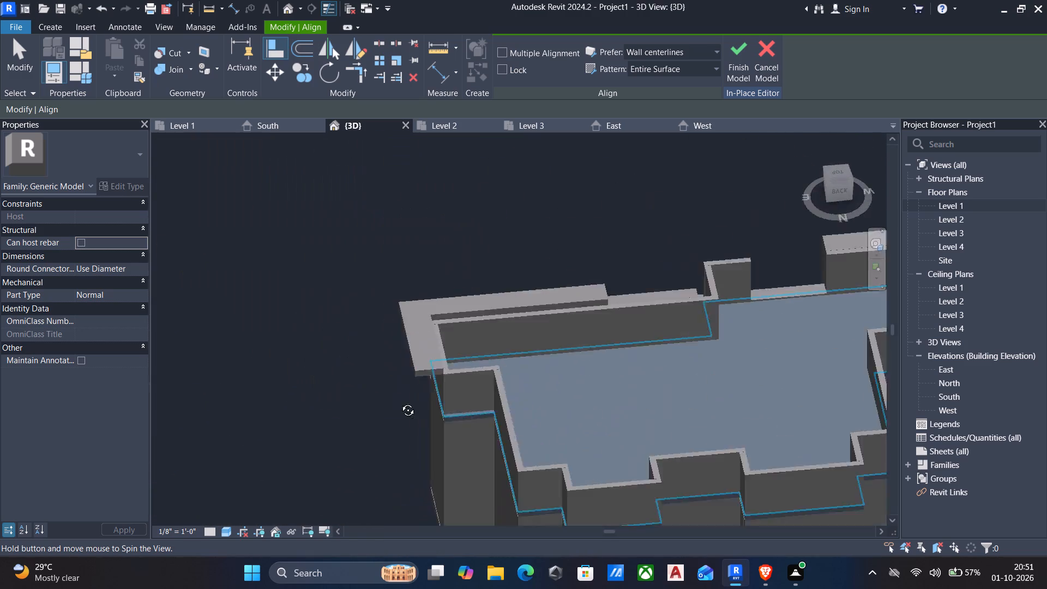
shift+middle_drag(400, 402, 313, 397)
scroll(438, 360, up, 3)
key(Escape)
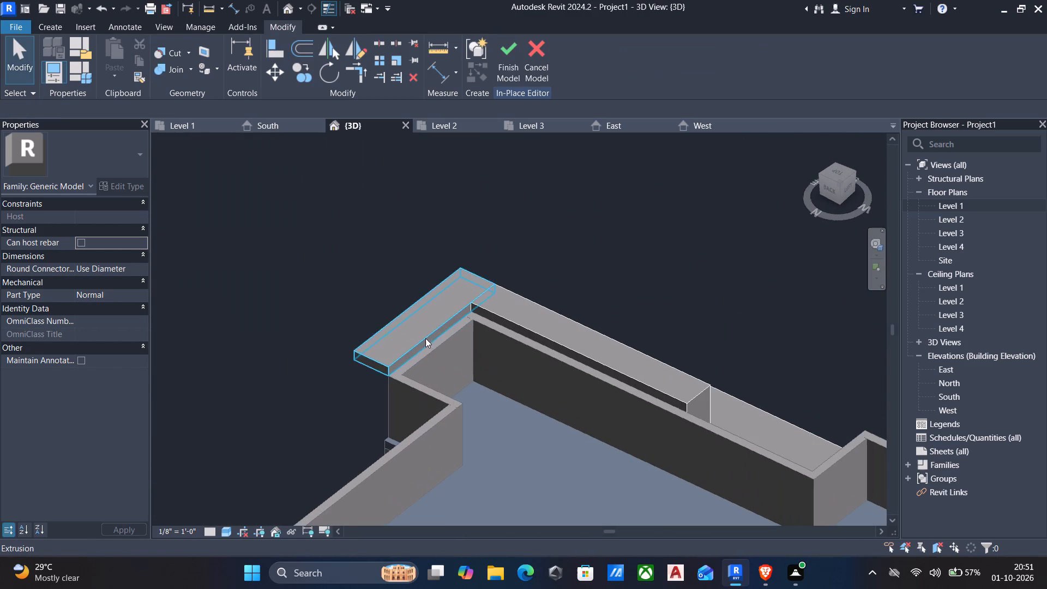
scroll(443, 351, up, 3)
key(a)
key(l)
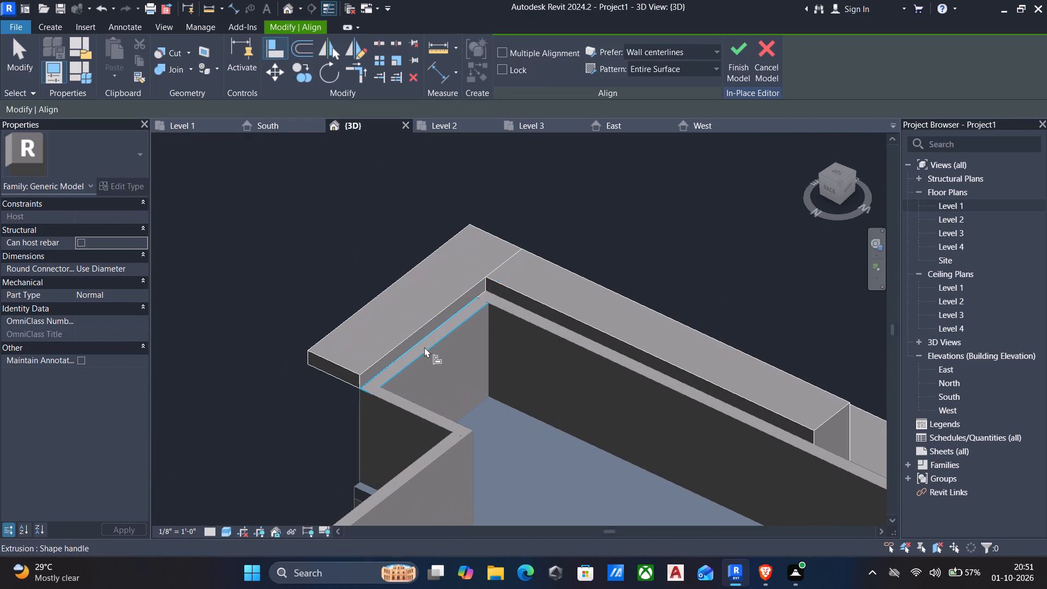
click(425, 354)
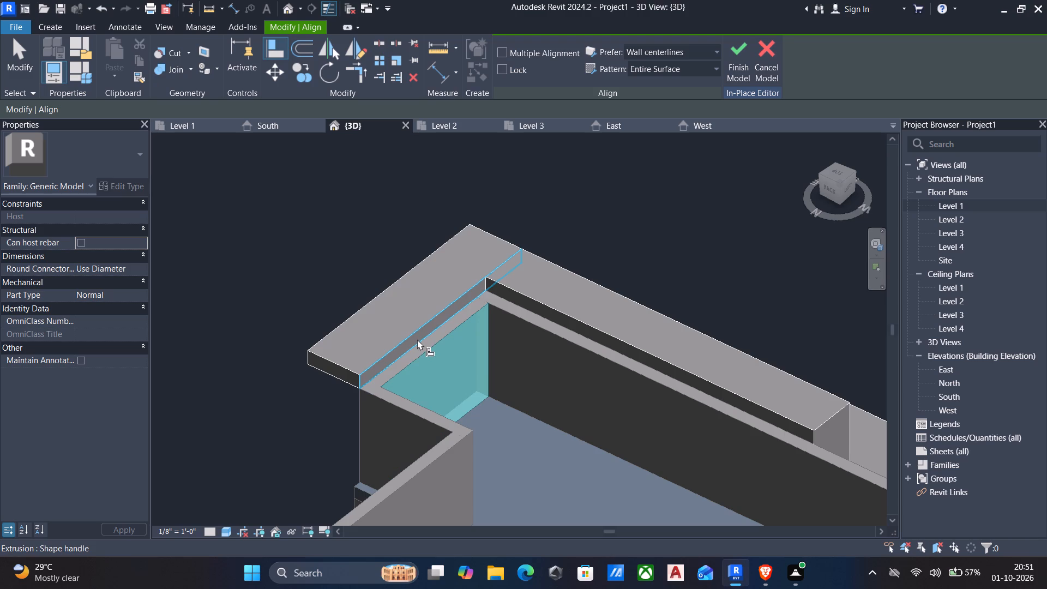
click(417, 339)
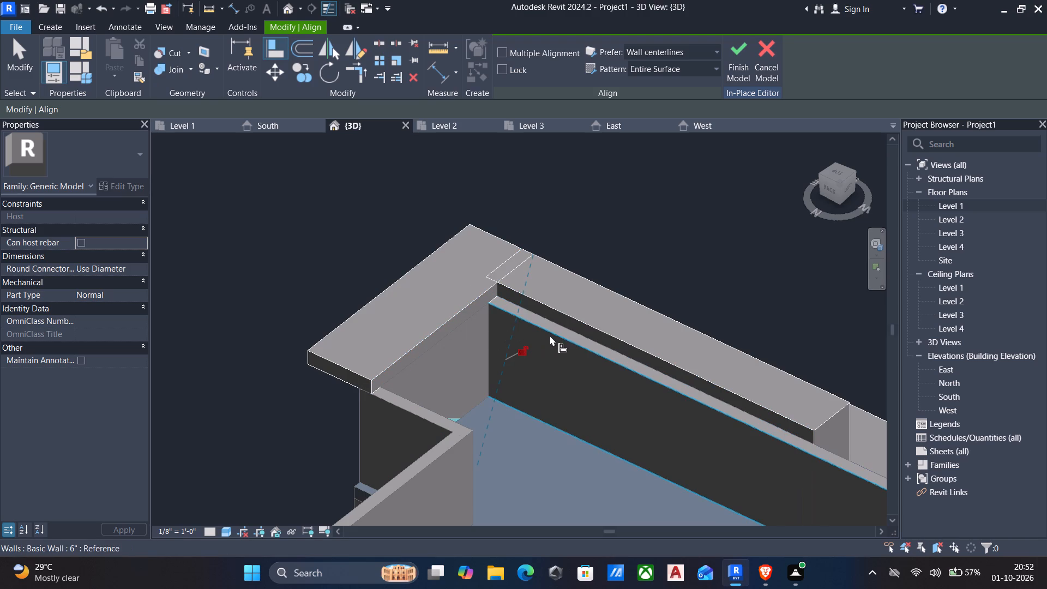
key(Escape)
Align the back face of the inverted-L beam with the inner face of the front parapet wall.
click(552, 338)
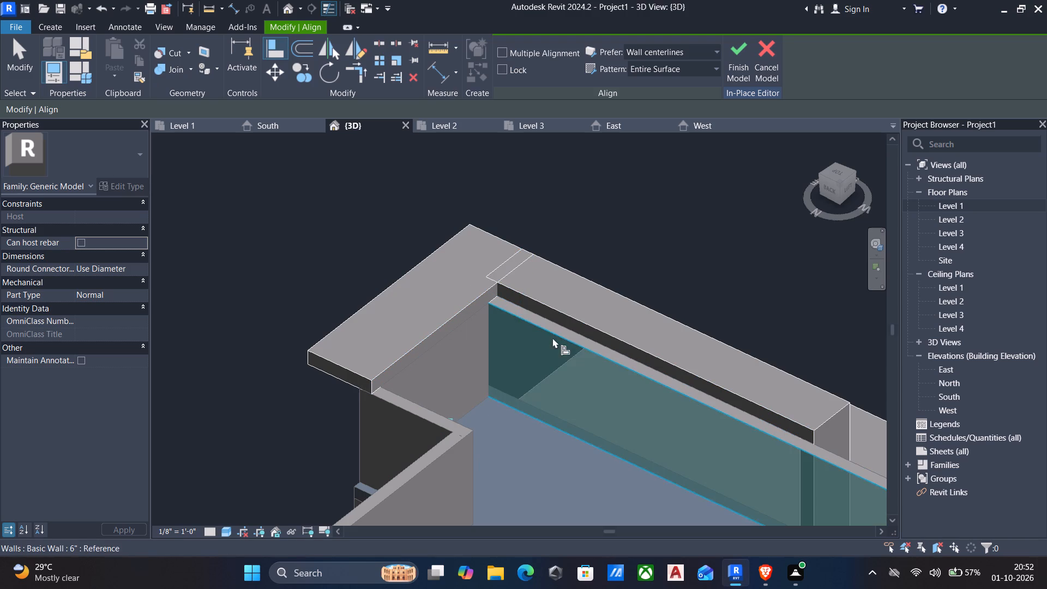
click(558, 322)
scroll(525, 338, down, 1)
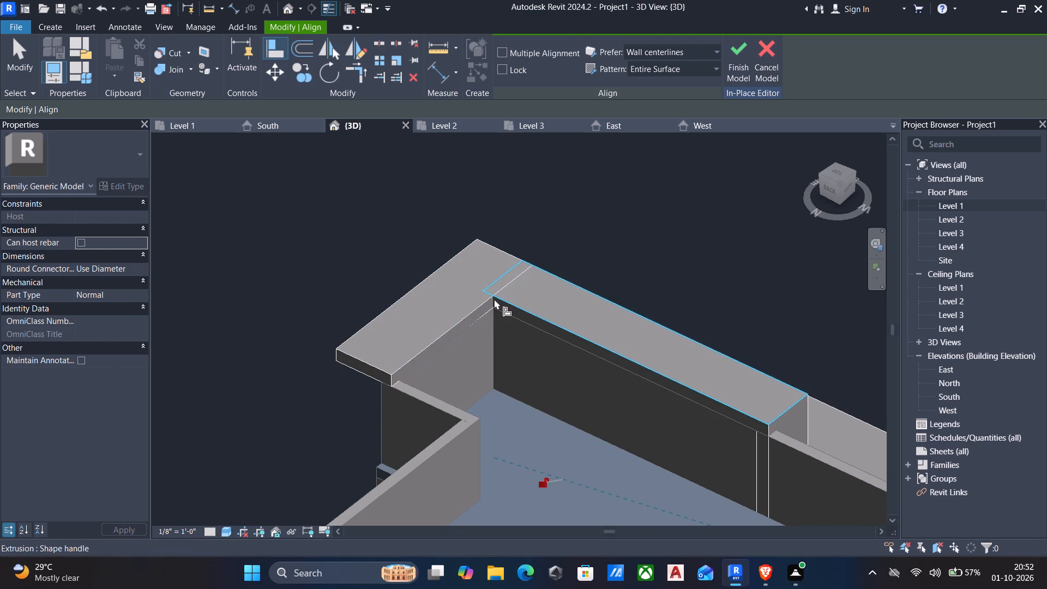
key(Escape)
key(Escape)
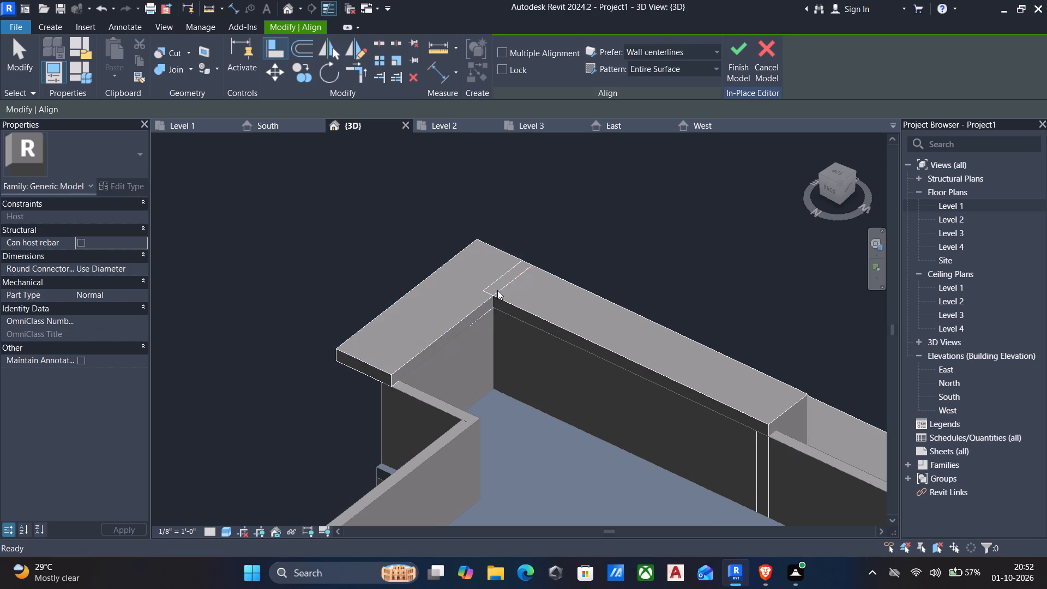
Pull the inverted-L beam's overlapping end back, and align it with the inner long face of the side parapet extrusion.
click(498, 290)
key(Escape)
scroll(498, 286, up, 1)
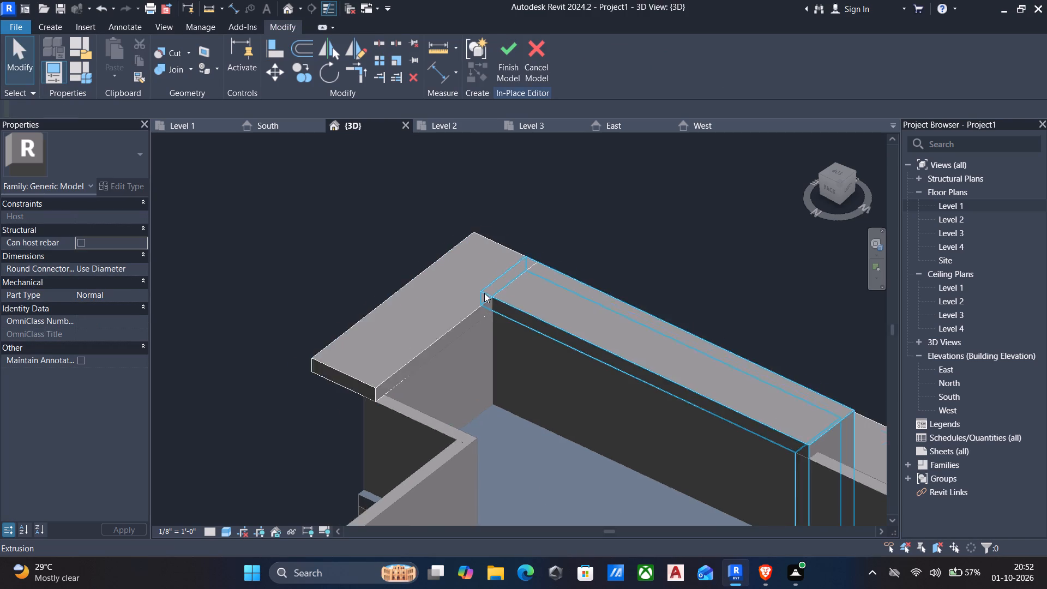
scroll(484, 293, up, 4)
click(481, 294)
key(Escape)
click(492, 286)
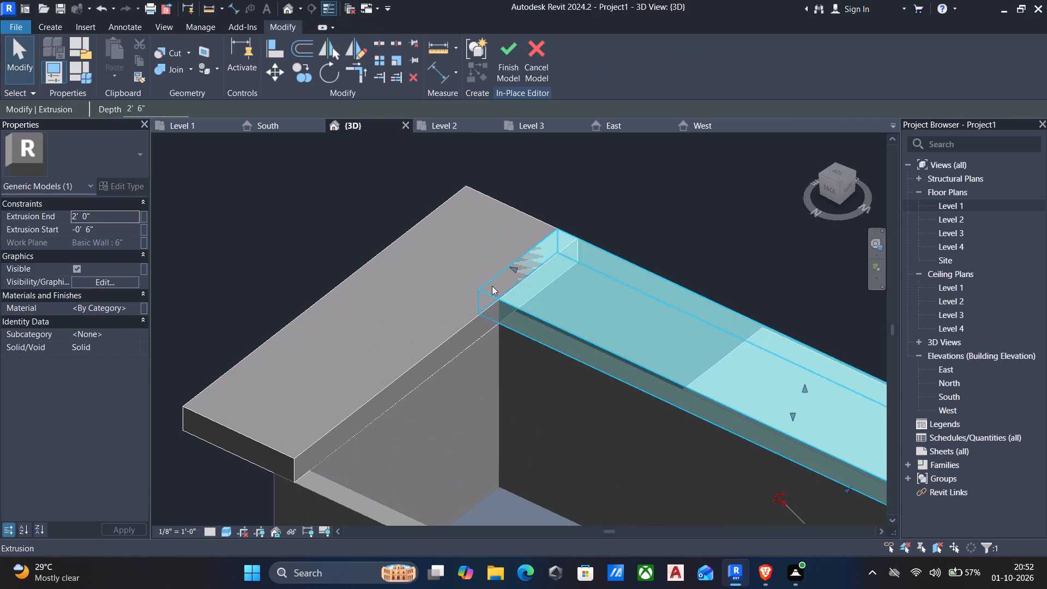
drag(514, 271, 556, 290)
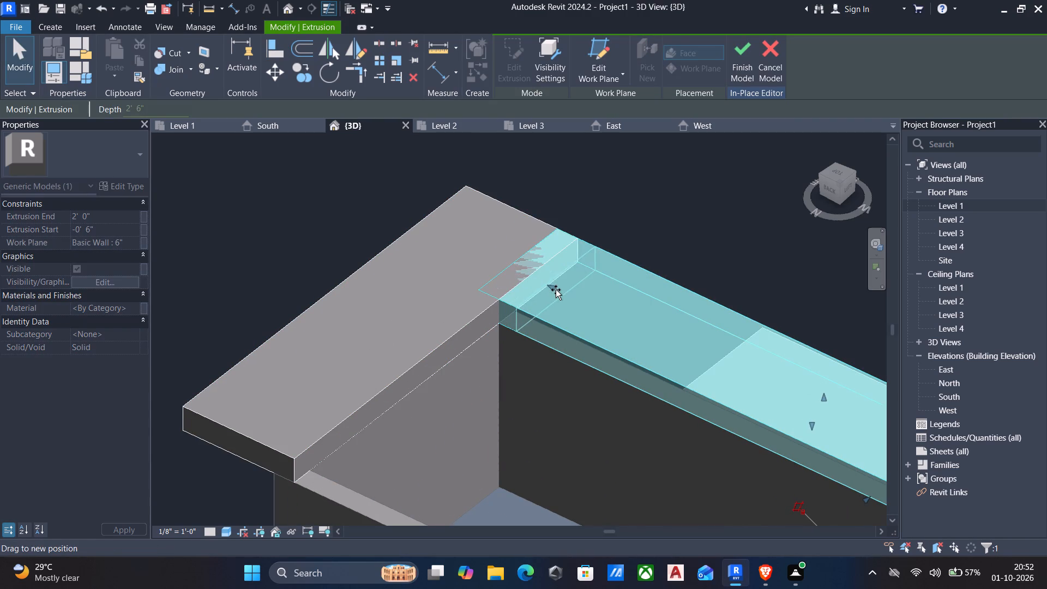
drag(556, 290, 556, 290)
key(Escape)
key(a)
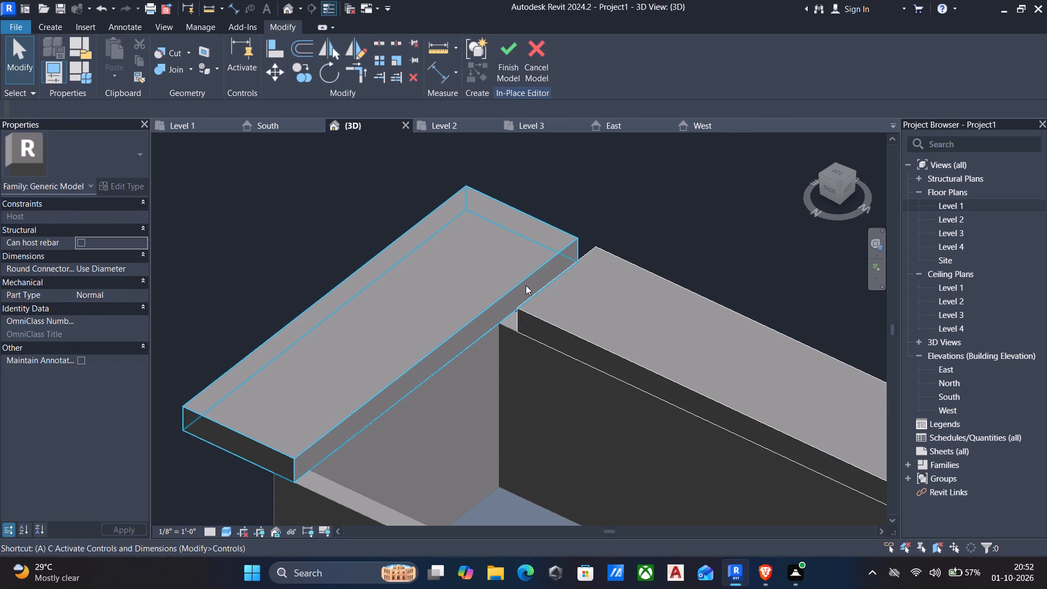
key(l)
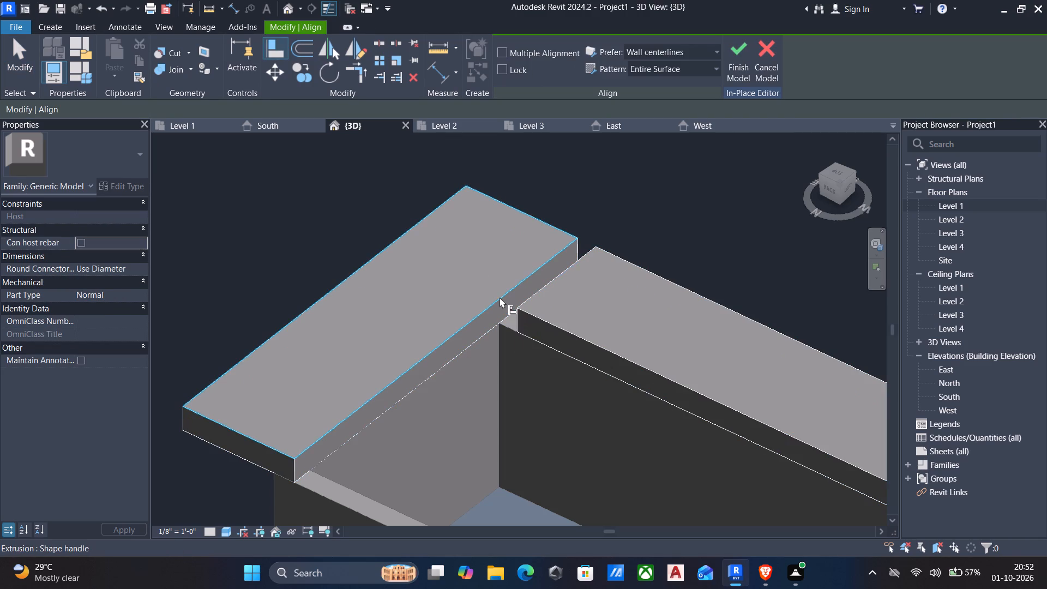
click(501, 299)
shift+middle_drag(507, 327, 643, 317)
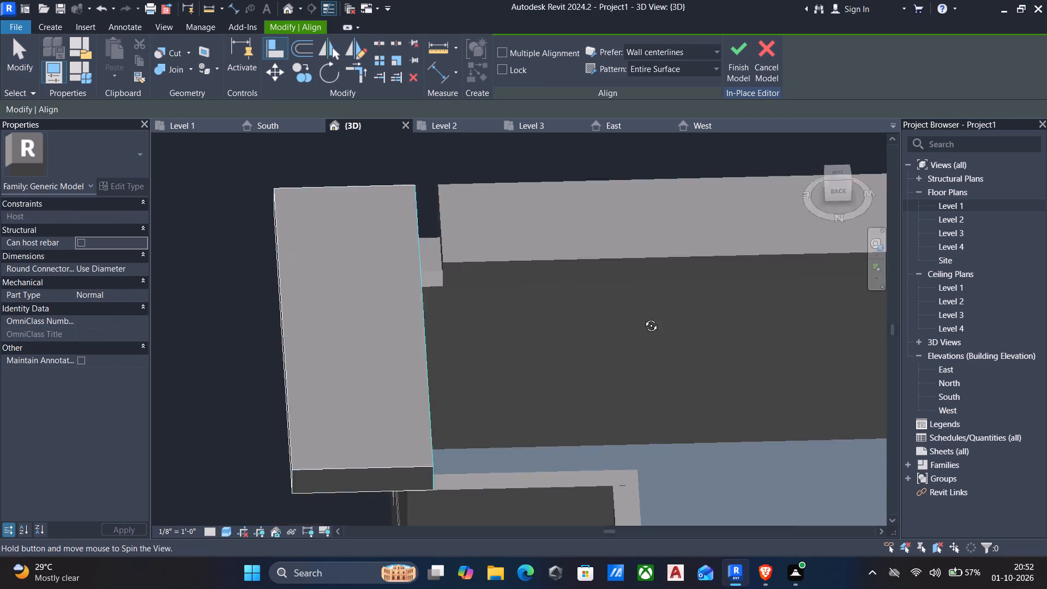
shift+middle_drag(643, 317, 709, 319)
click(268, 255)
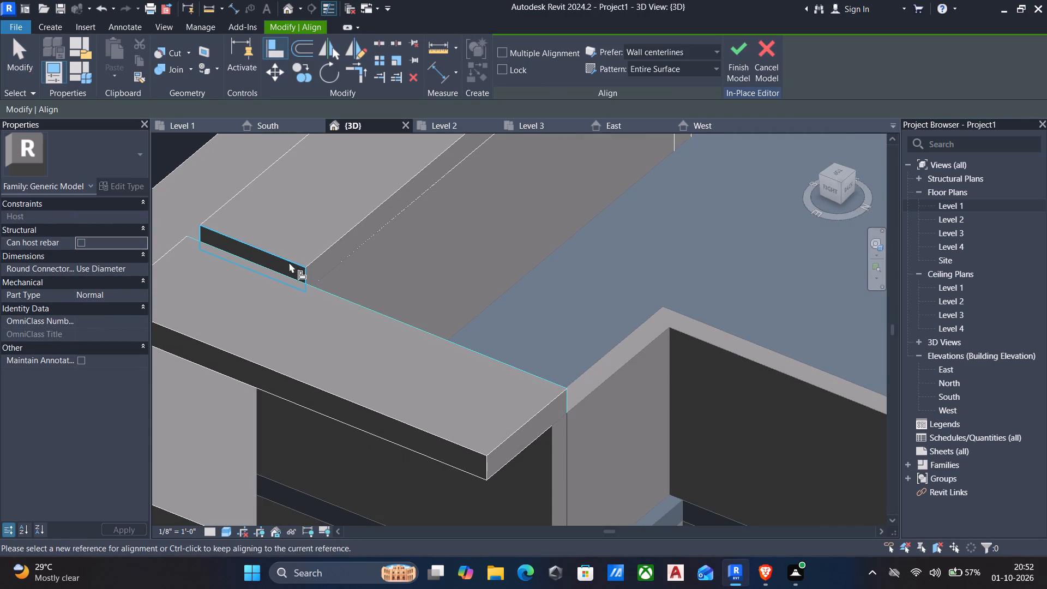
Finish the in-place model containing the inverted-L frame and side parapet extrusion.
scroll(342, 276, down, 2)
shift+middle_drag(452, 283, 339, 328)
scroll(338, 325, down, 2)
middle_drag(337, 327, 395, 304)
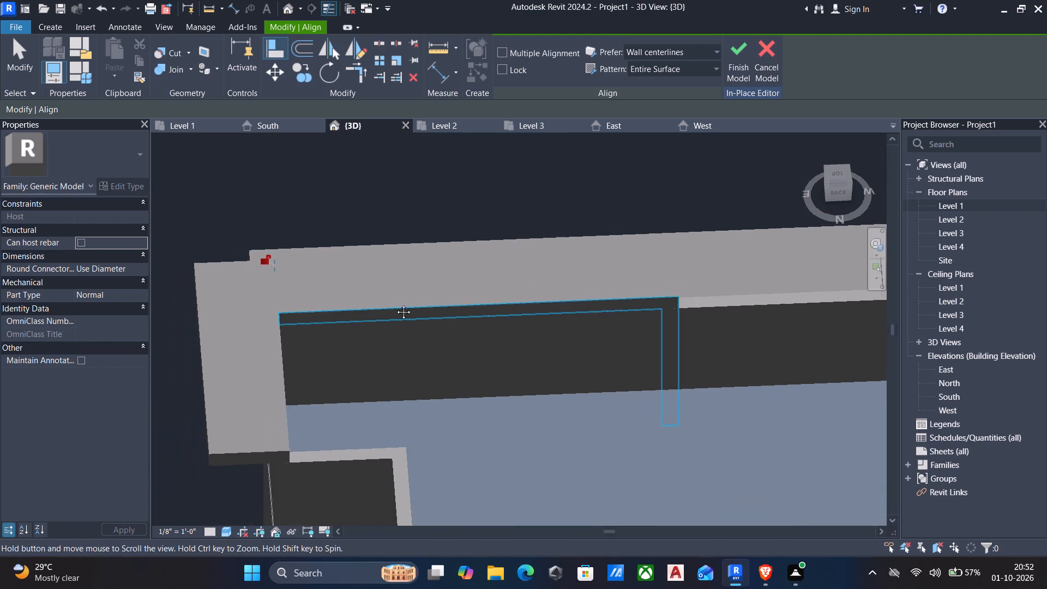
middle_drag(395, 304, 461, 281)
shift+middle_drag(461, 294, 642, 296)
shift+scroll(642, 294, down, 4)
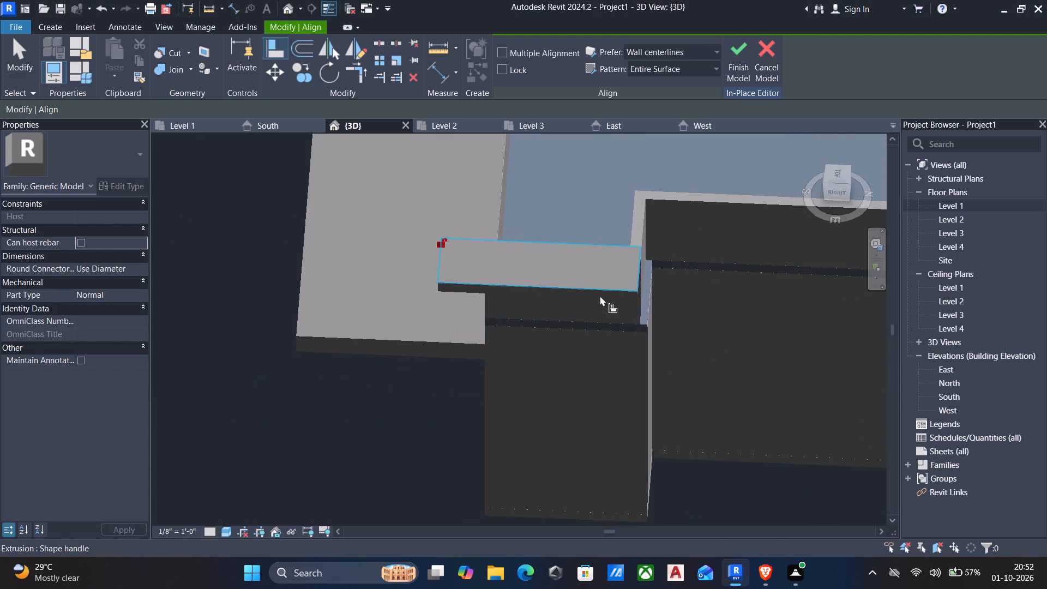
shift+middle_drag(571, 312, 672, 262)
shift+scroll(672, 260, down, 3)
shift+middle_drag(620, 291, 677, 227)
shift+scroll(677, 226, down, 3)
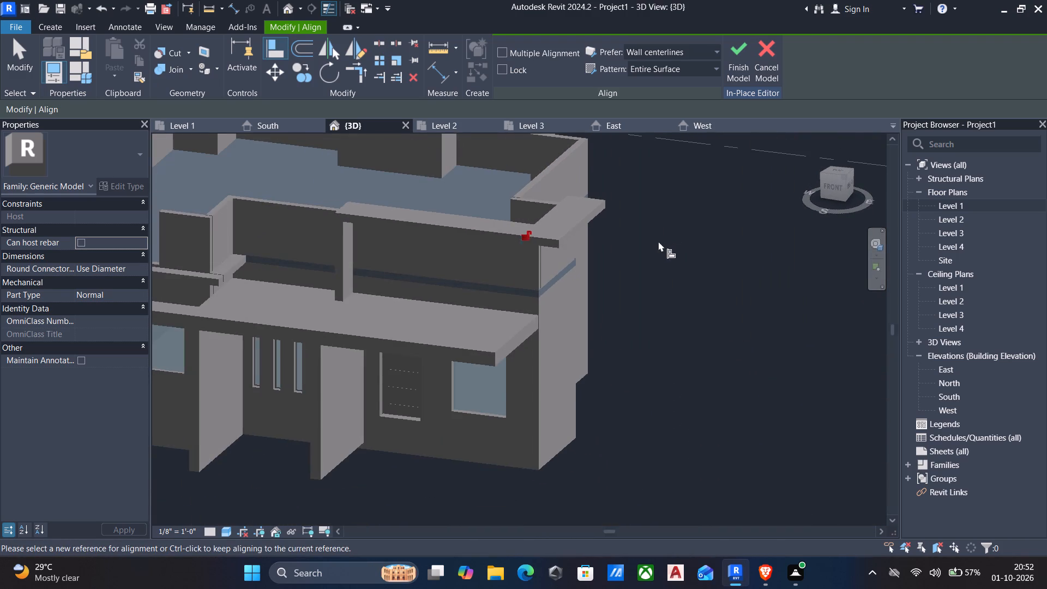
middle_drag(576, 300, 592, 265)
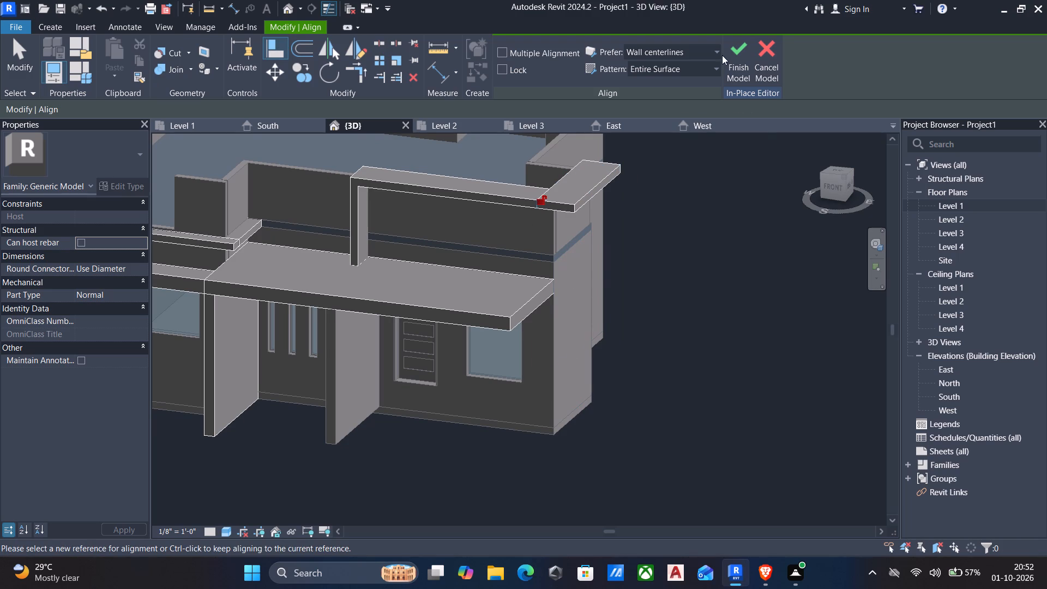
click(743, 54)
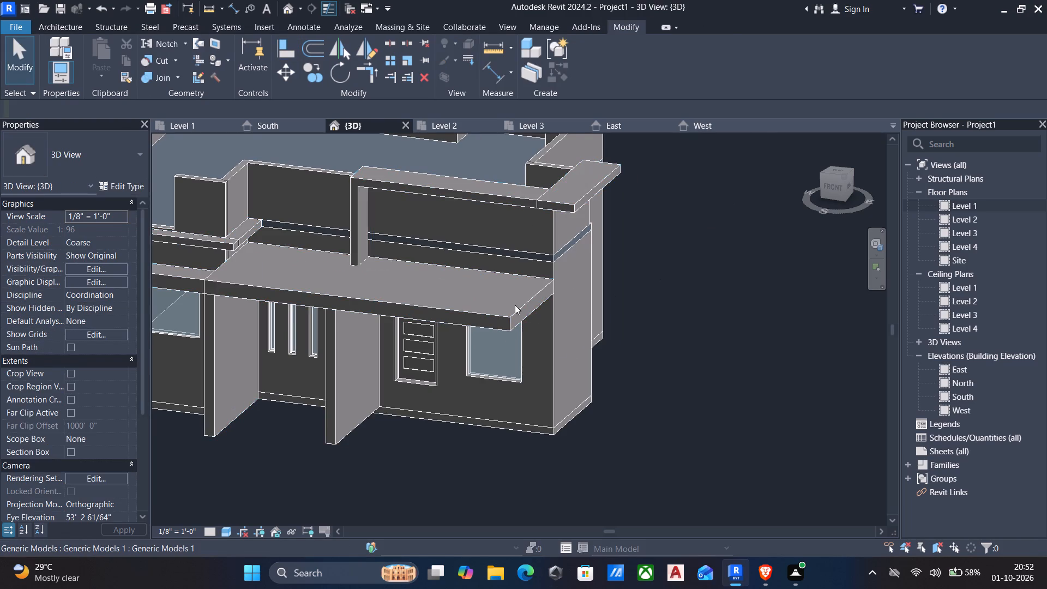
Reopen the facade's in-place model and stretch the canopy slab's end outward past the side wall's face.
click(522, 306)
click(597, 71)
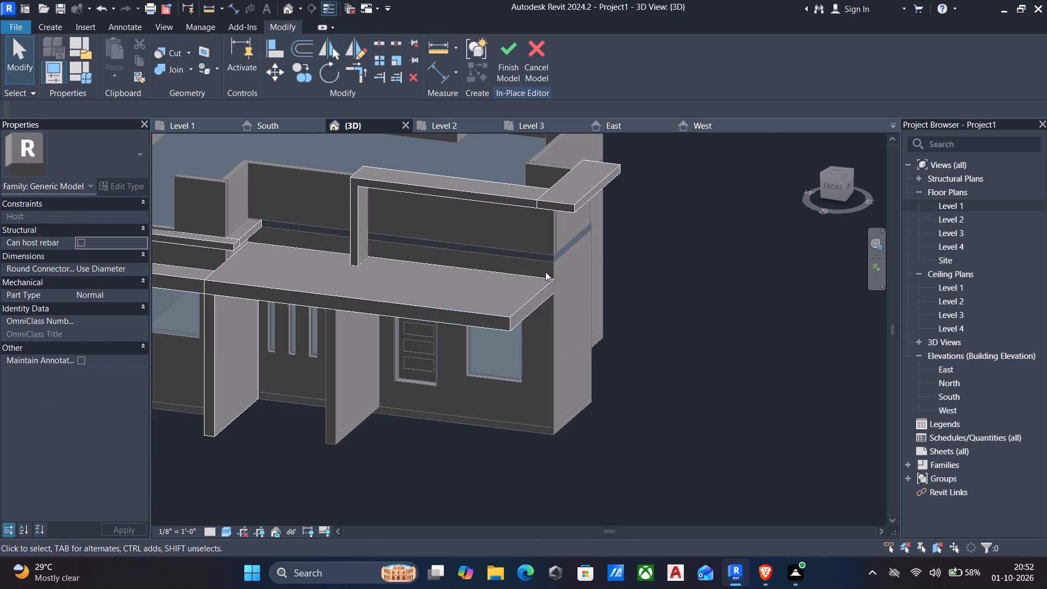
click(527, 302)
drag(534, 305, 595, 311)
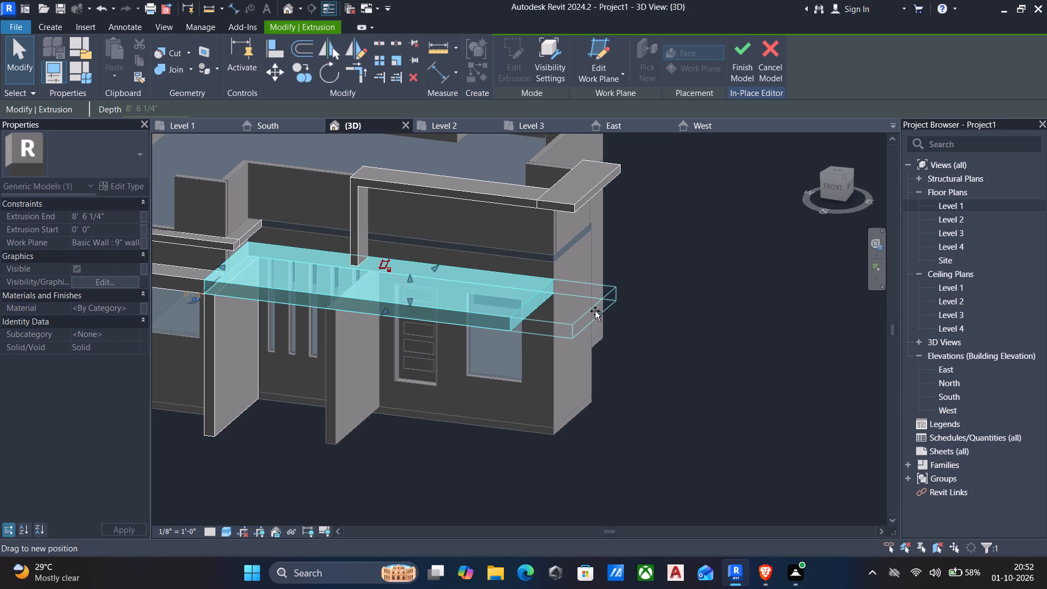
drag(595, 311, 590, 311)
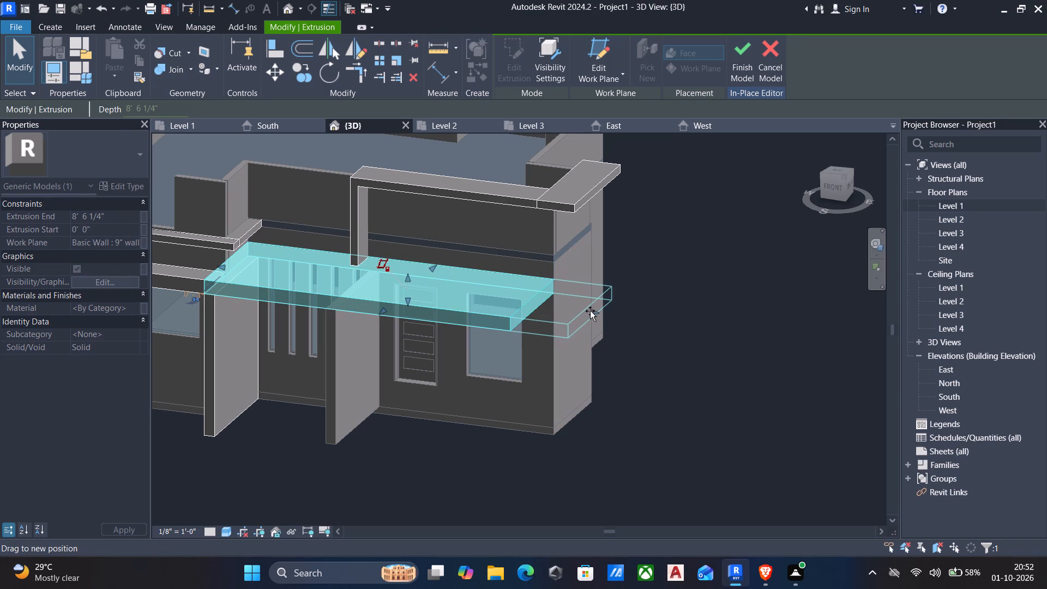
drag(590, 311, 589, 312)
shift+middle_drag(585, 322, 459, 338)
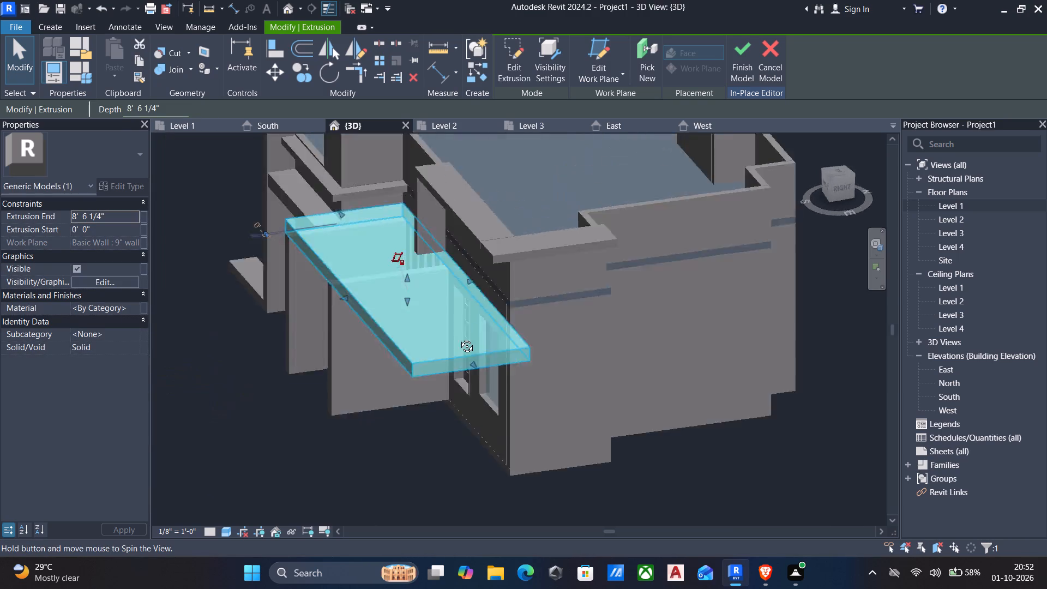
shift+middle_drag(459, 338, 370, 326)
key(Escape)
middle_drag(422, 384, 431, 357)
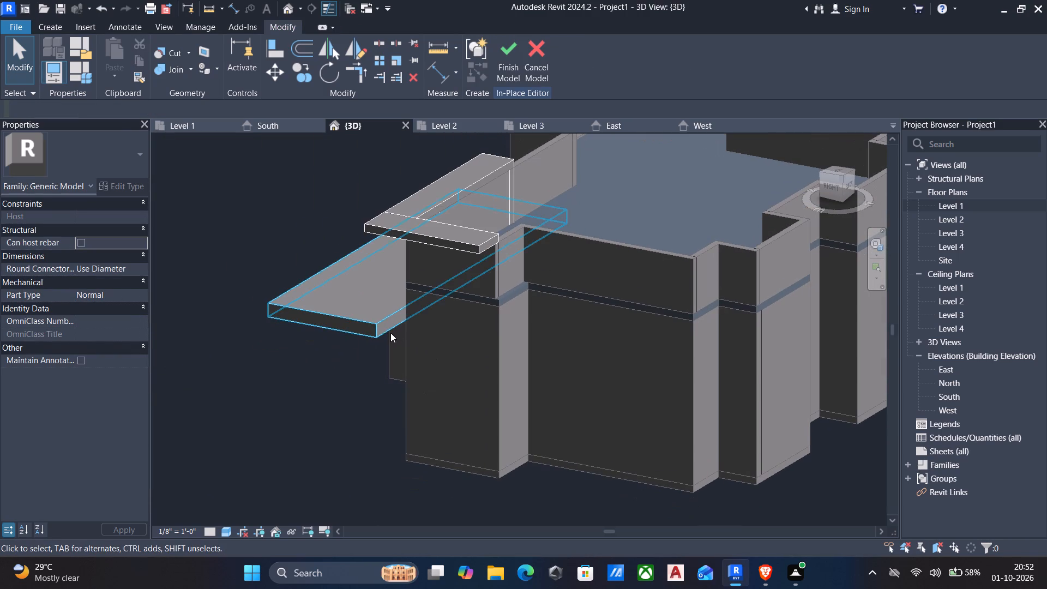
Sketch an extrusion rectangle about 7' 4" long and 1' high on the side wall's face, starting at the canopy slab's corner.
click(41, 26)
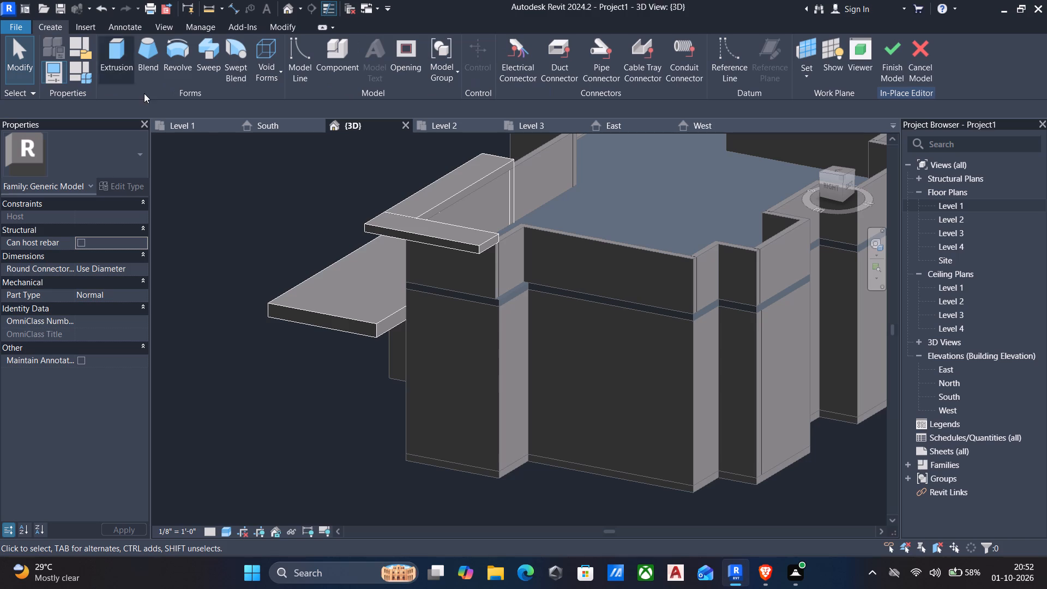
click(116, 50)
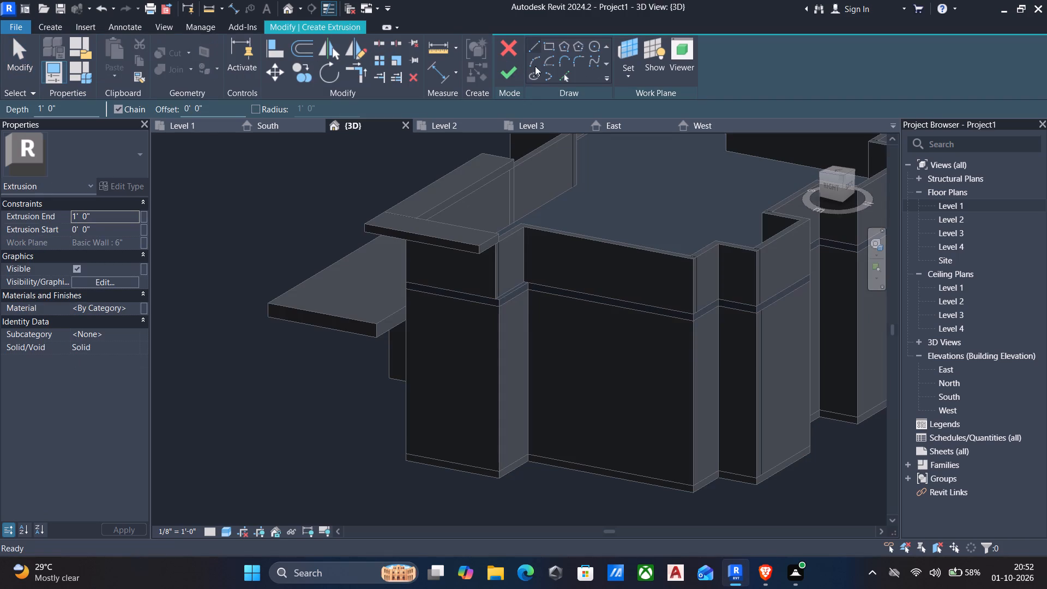
click(630, 74)
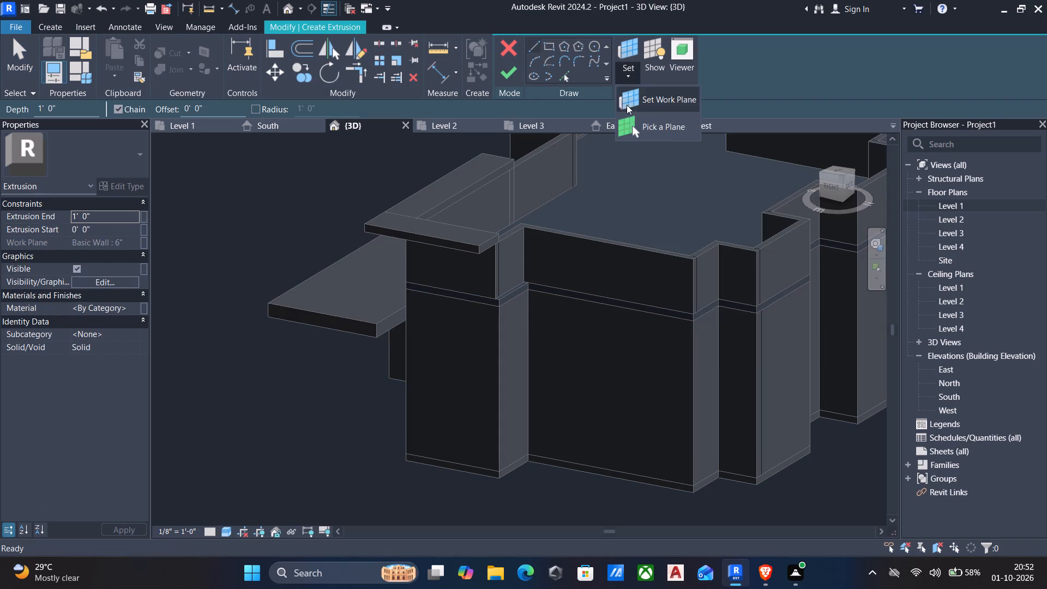
click(635, 120)
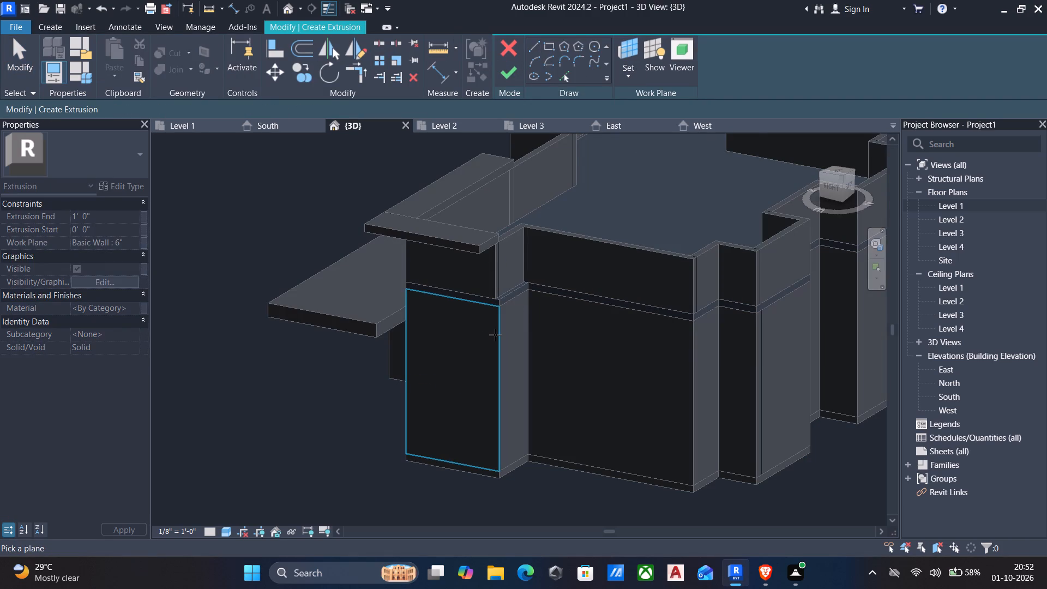
click(495, 335)
click(545, 50)
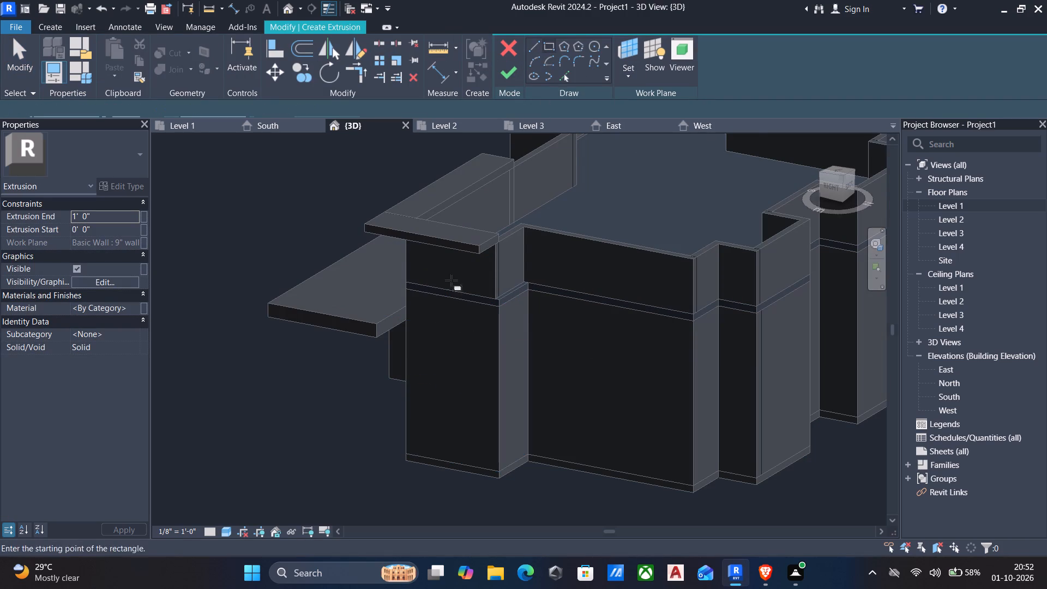
click(828, 189)
scroll(568, 269, up, 4)
scroll(503, 399, up, 3)
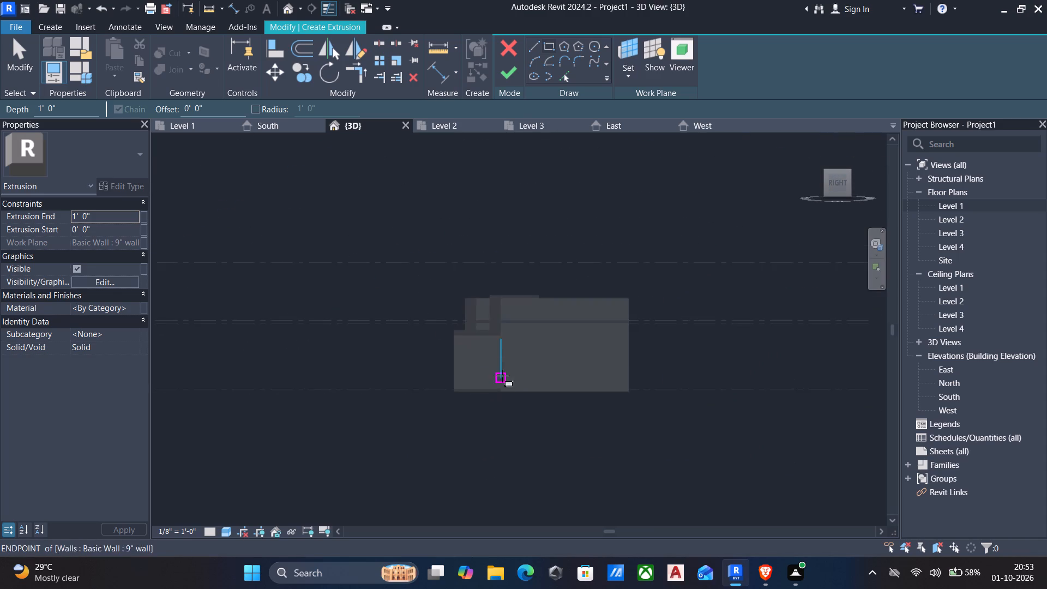
scroll(502, 376, up, 6)
scroll(485, 294, up, 6)
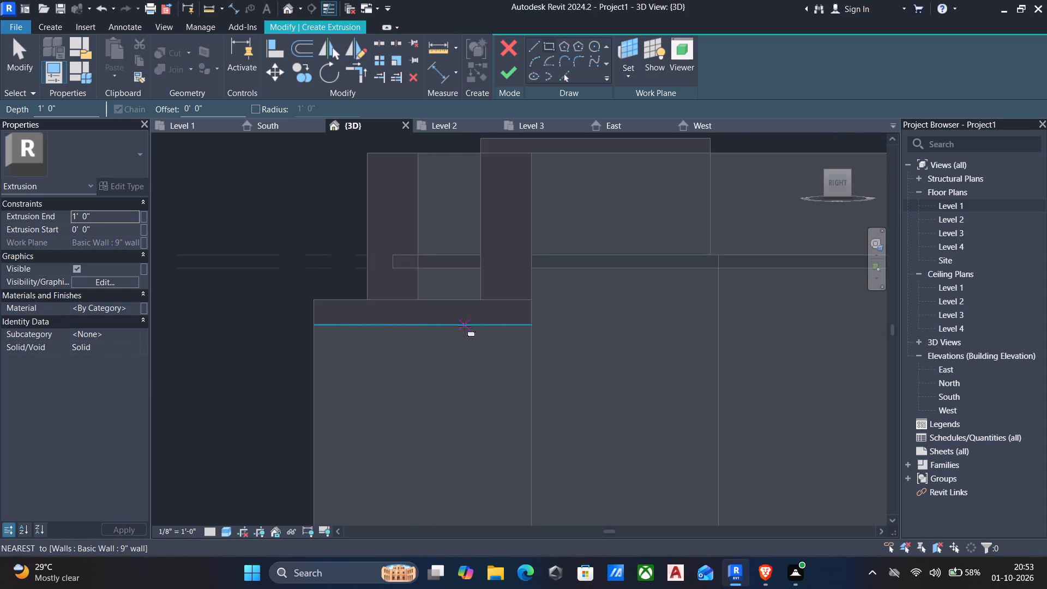
scroll(513, 330, up, 4)
click(546, 325)
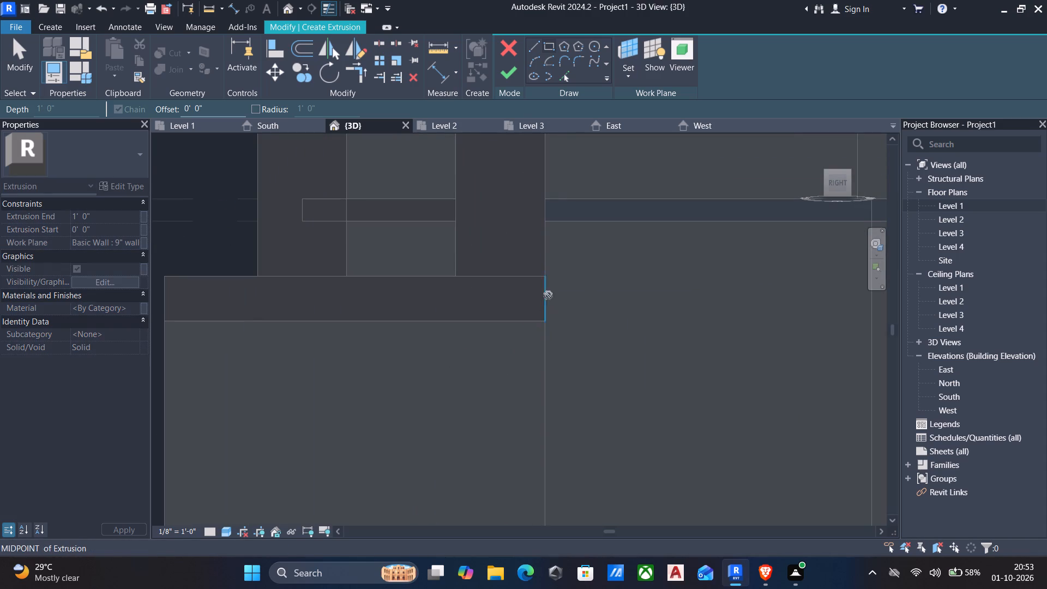
middle_drag(761, 284, 760, 286)
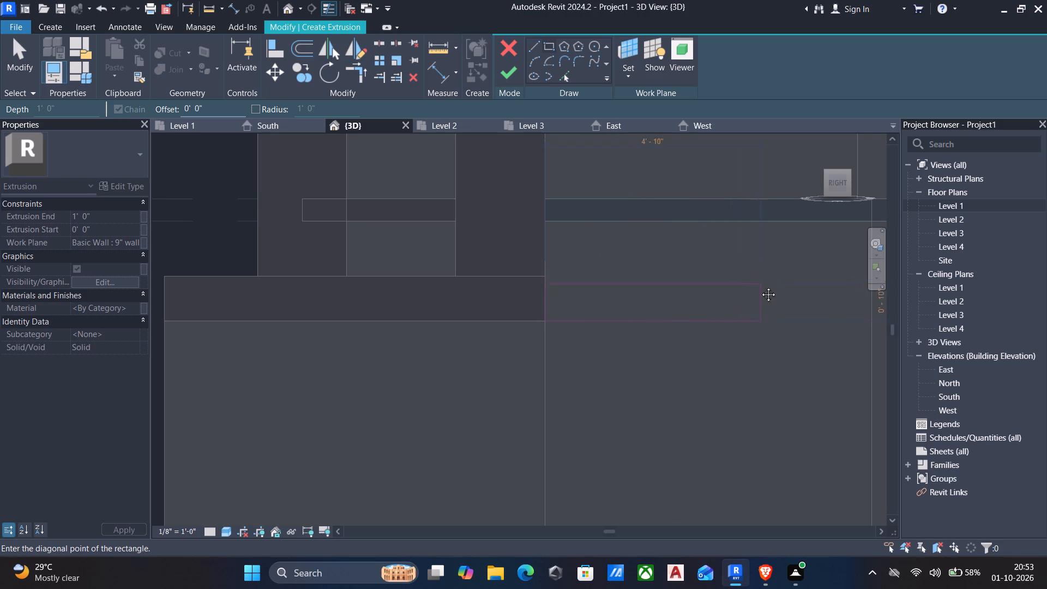
middle_drag(760, 286, 643, 285)
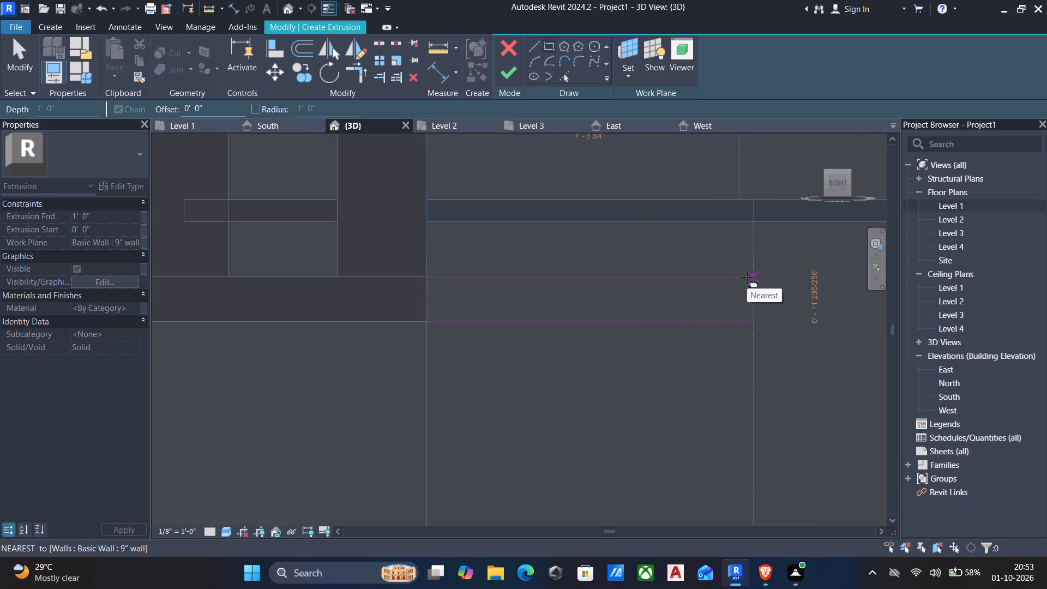
click(747, 279)
key(Escape)
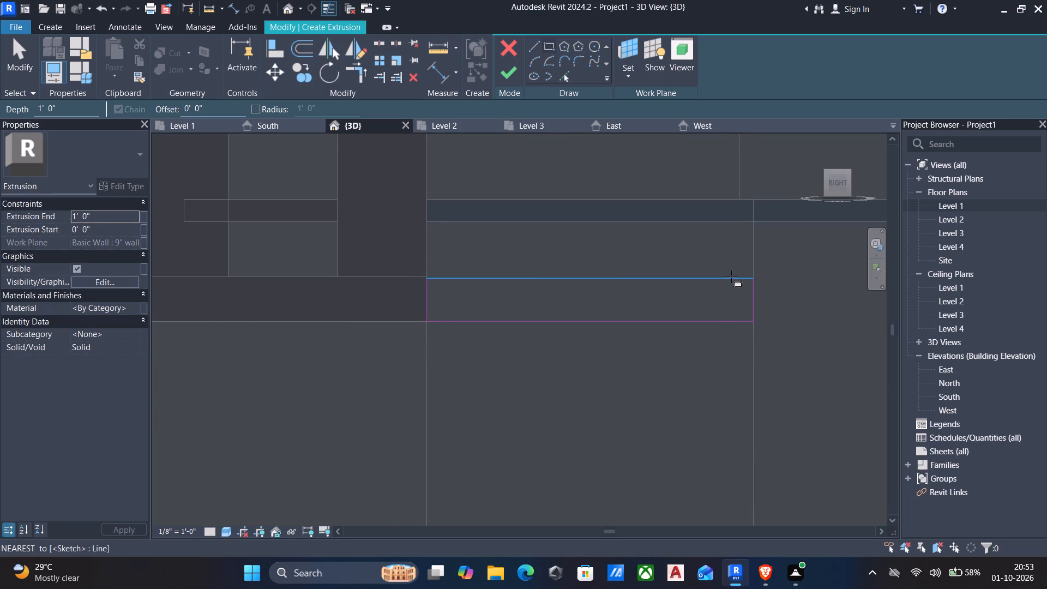
scroll(721, 289, down, 1)
key(Escape)
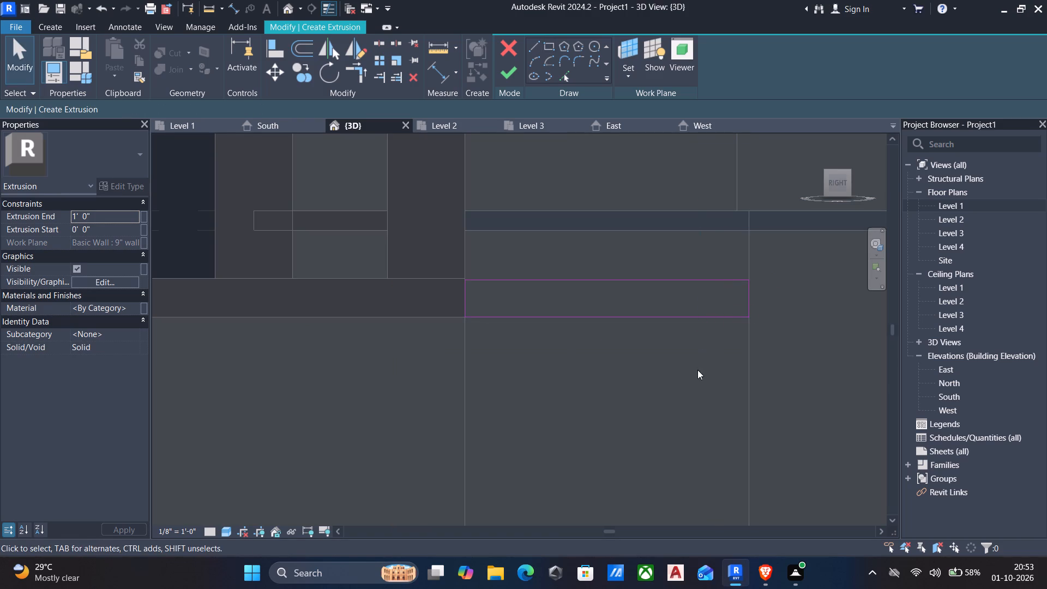
Finish the rectangle as a 1' 0" deep extrusion on the side wall.
shift+middle_drag(701, 381, 628, 417)
scroll(627, 414, down, 1)
middle_drag(626, 419, 873, 330)
scroll(875, 327, down, 2)
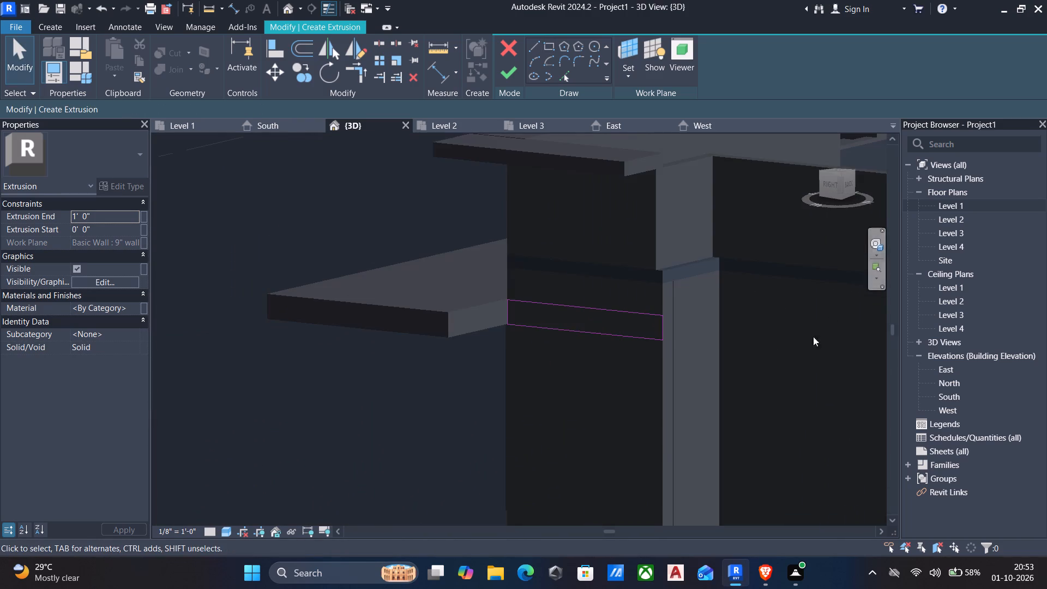
click(512, 80)
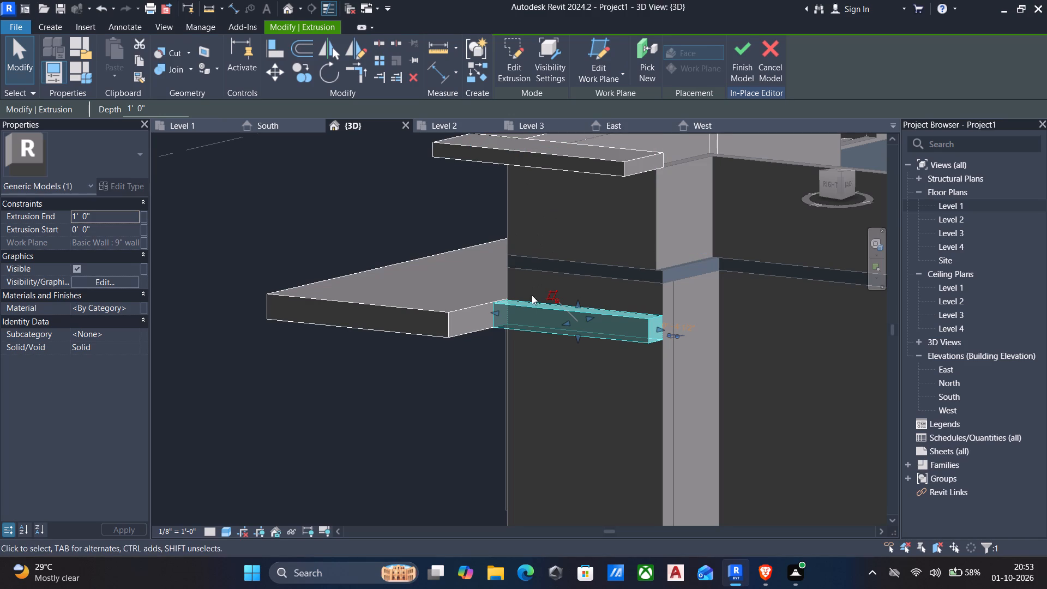
Align the new side extrusion's outer face with the canopy slab's projecting end face.
scroll(491, 309, down, 2)
shift+middle_drag(496, 327, 715, 403)
scroll(712, 381, down, 1)
shift+middle_drag(700, 384, 485, 379)
shift+scroll(486, 378, down, 1)
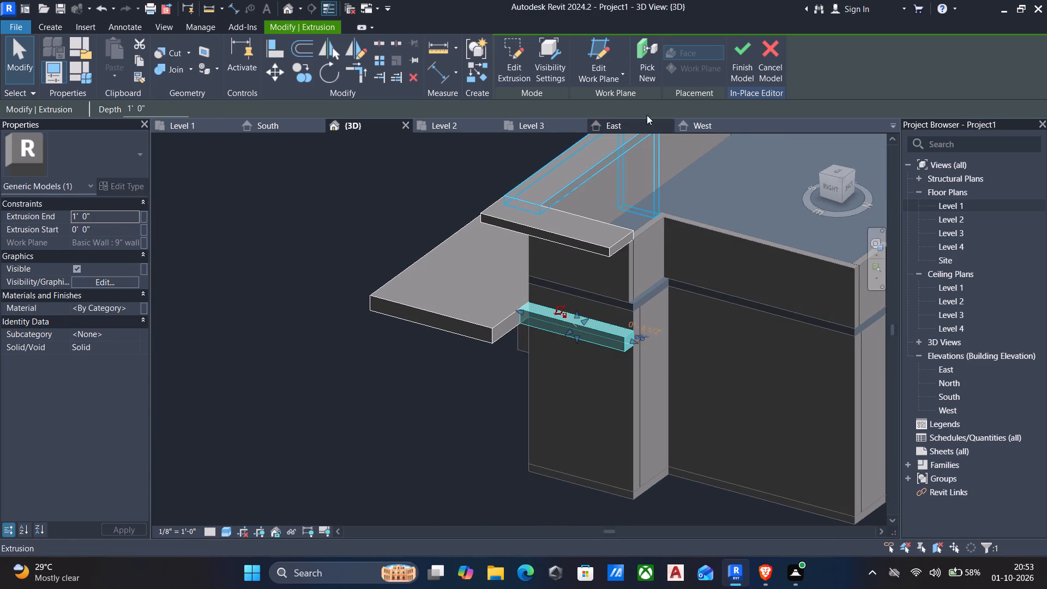
text(al)
click(426, 321)
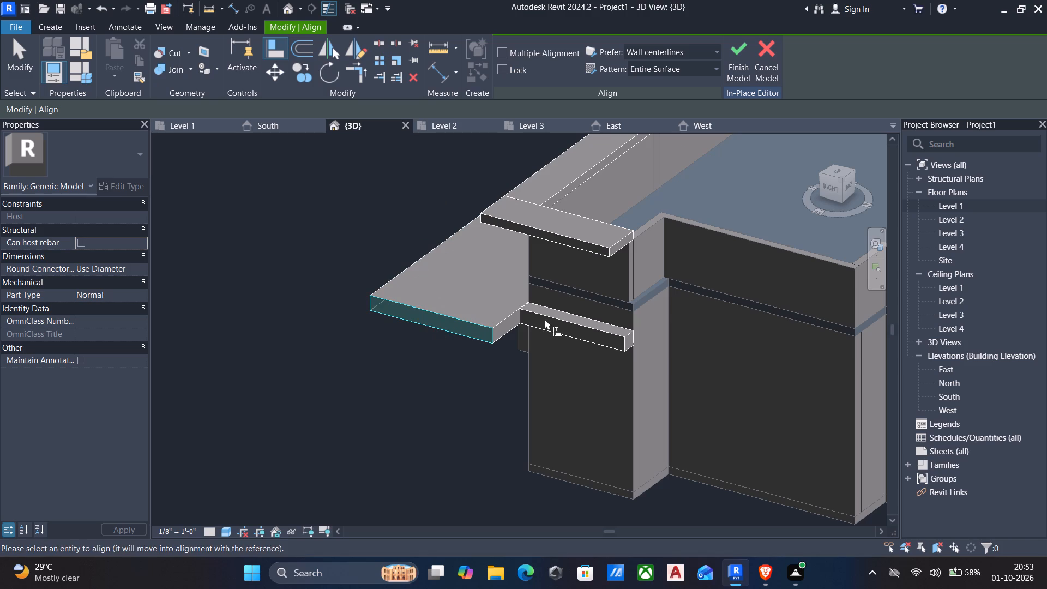
click(547, 323)
click(559, 324)
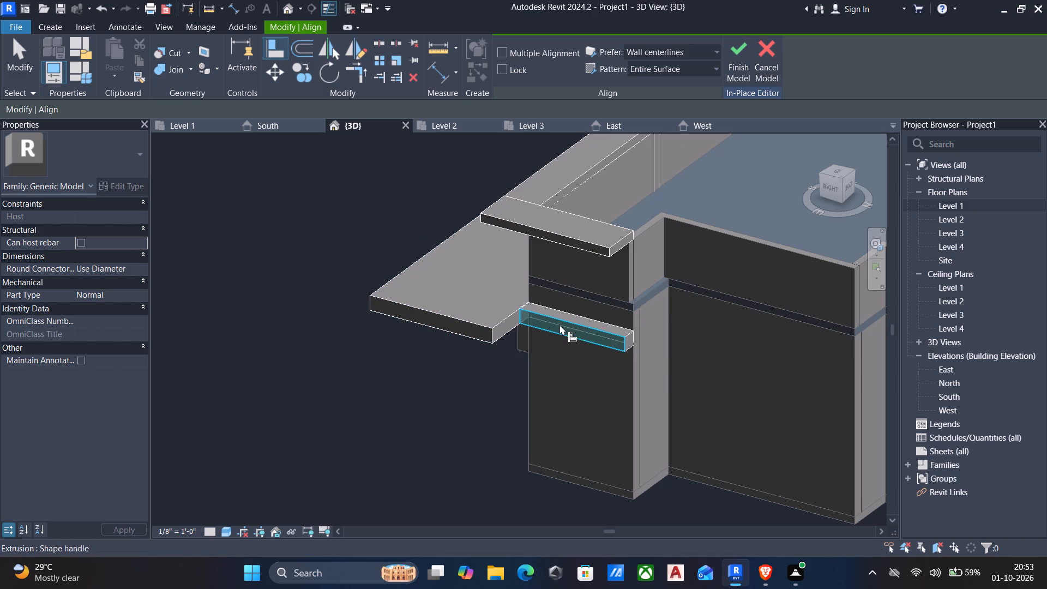
key(Escape)
text(al)
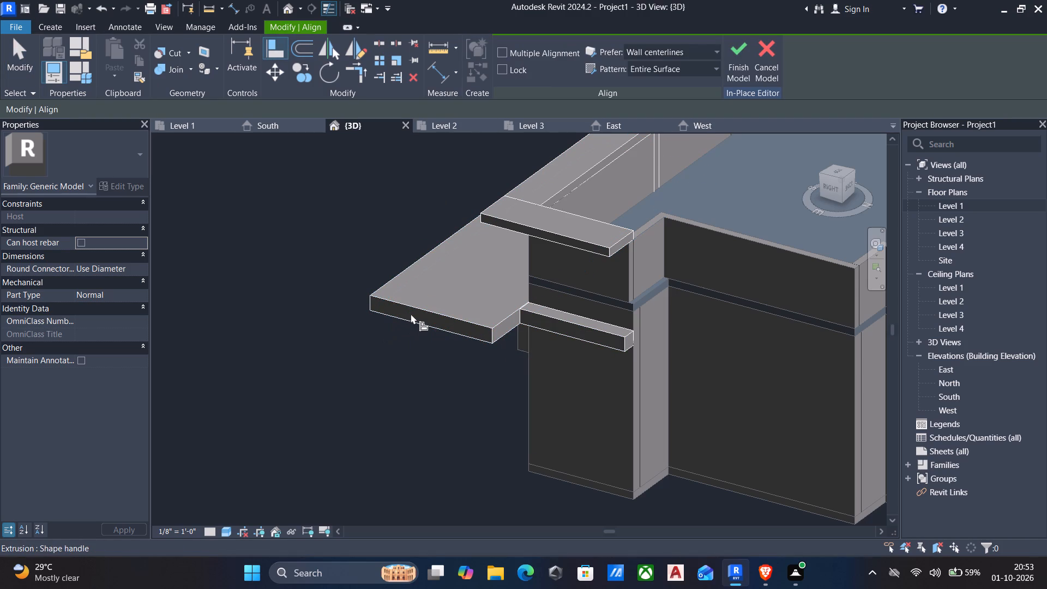
click(414, 311)
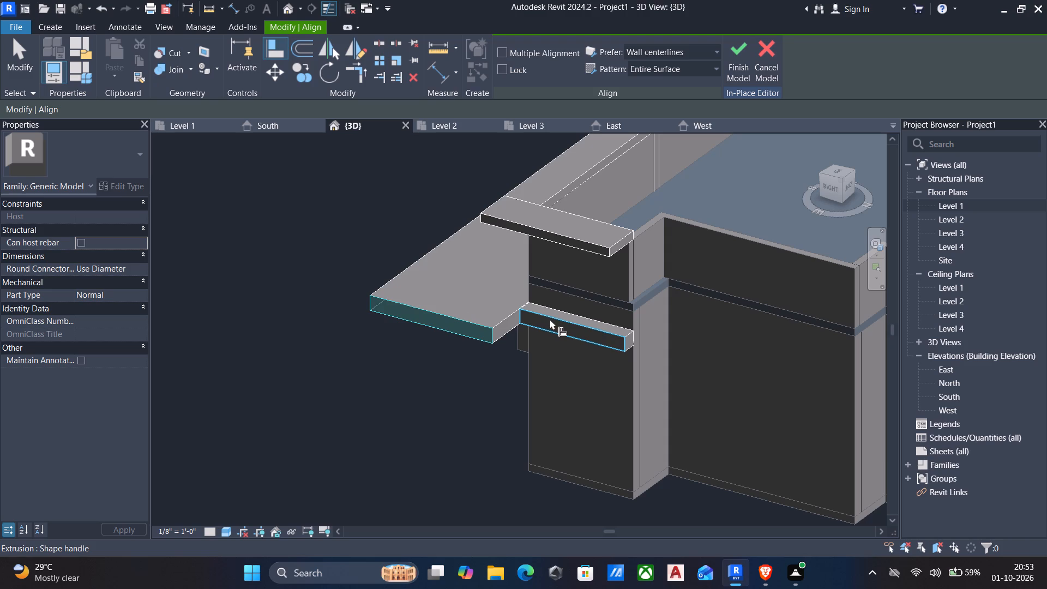
click(559, 323)
shift+middle_drag(494, 366, 520, 363)
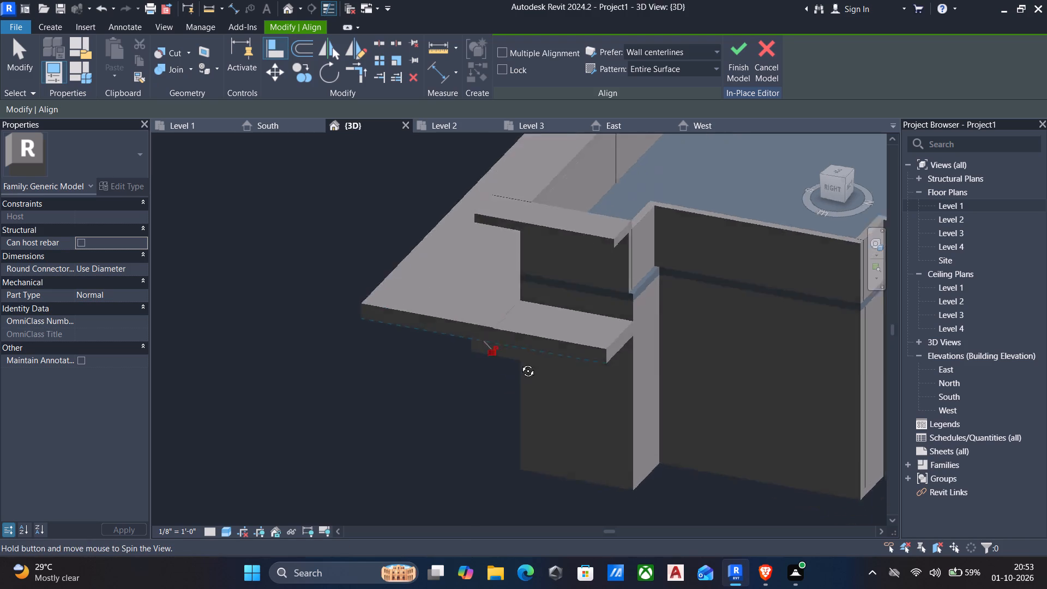
shift+middle_drag(520, 363, 680, 315)
scroll(661, 332, down, 2)
shift+middle_drag(567, 352, 606, 321)
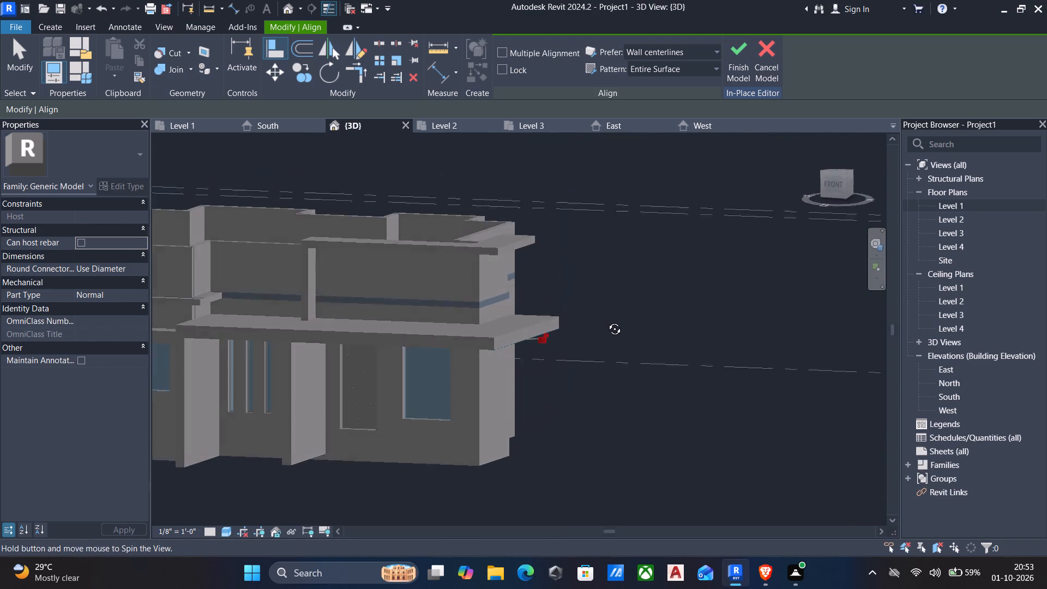
shift+middle_drag(606, 321, 401, 431)
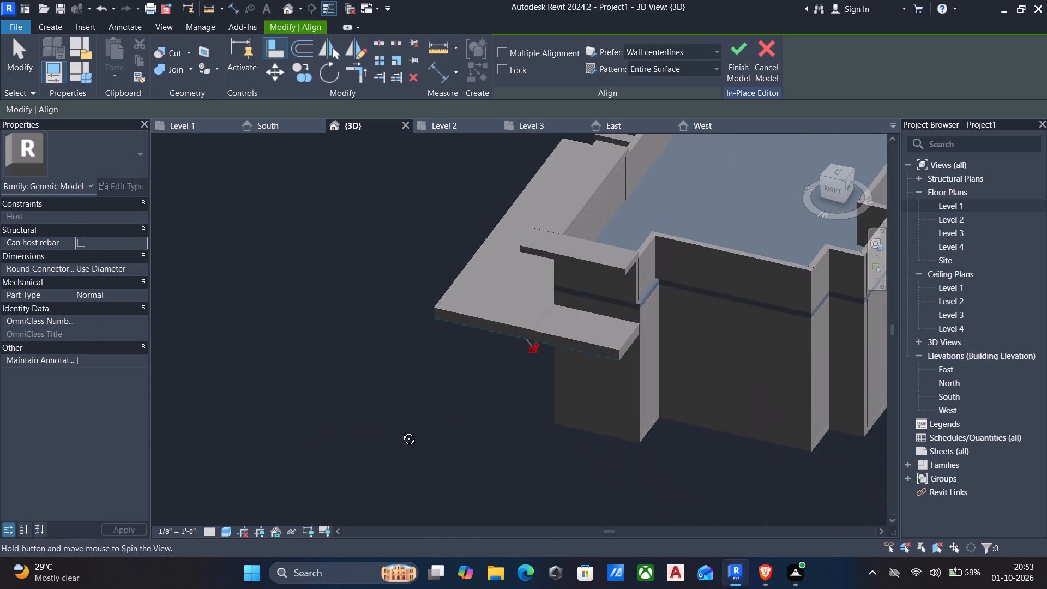
shift+middle_drag(401, 431, 401, 430)
key(Escape)
key(Escape)
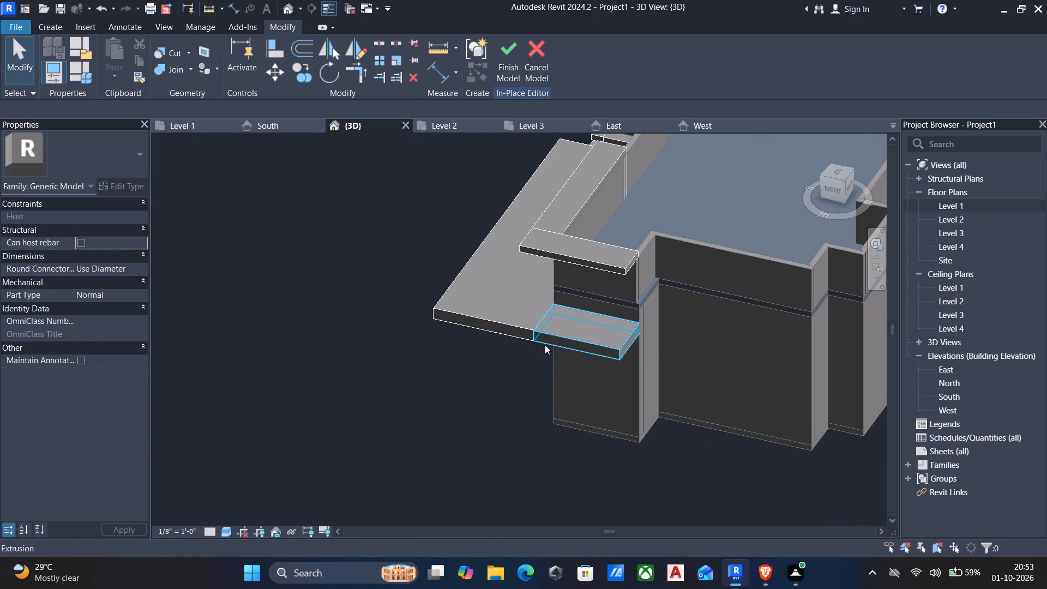
Stretch the canopy slab's end face farther outward, past the side extrusion's outer face.
click(517, 329)
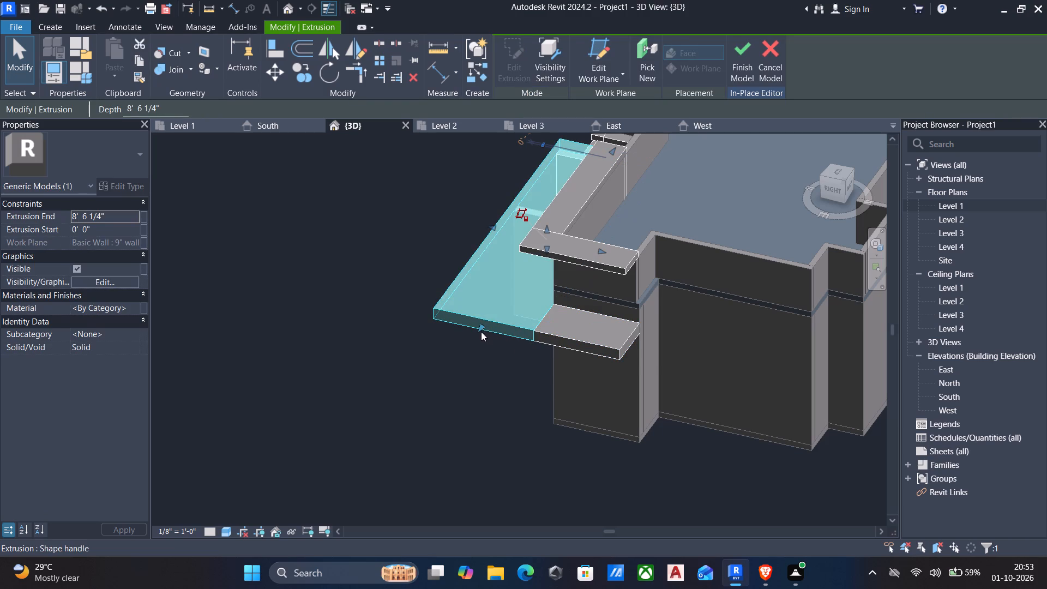
drag(480, 330, 472, 344)
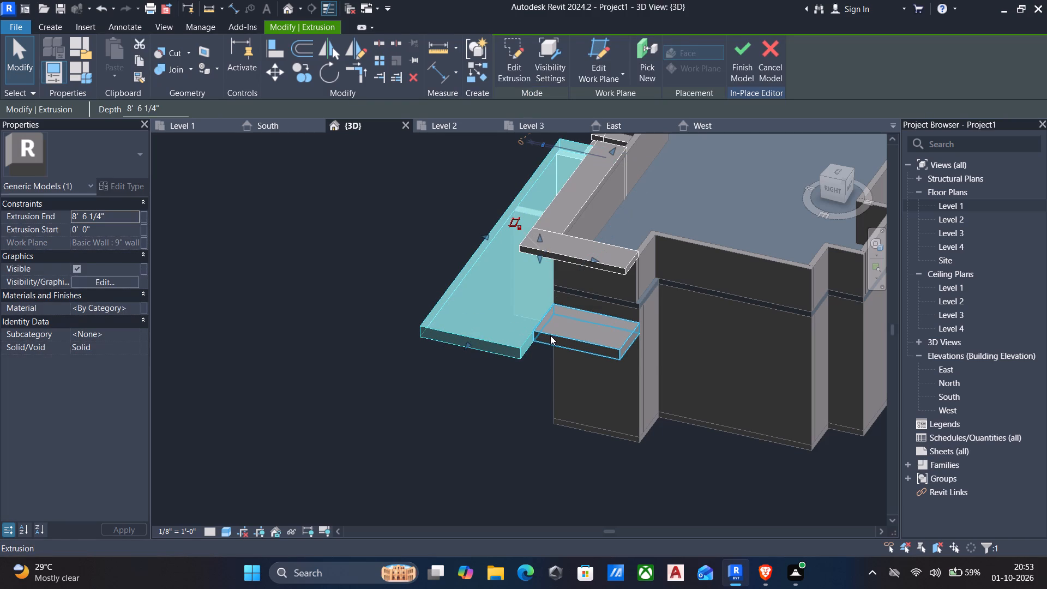
key(Escape)
Align the side extrusion's outer face with the canopy slab's extended end face.
text(al)
click(507, 349)
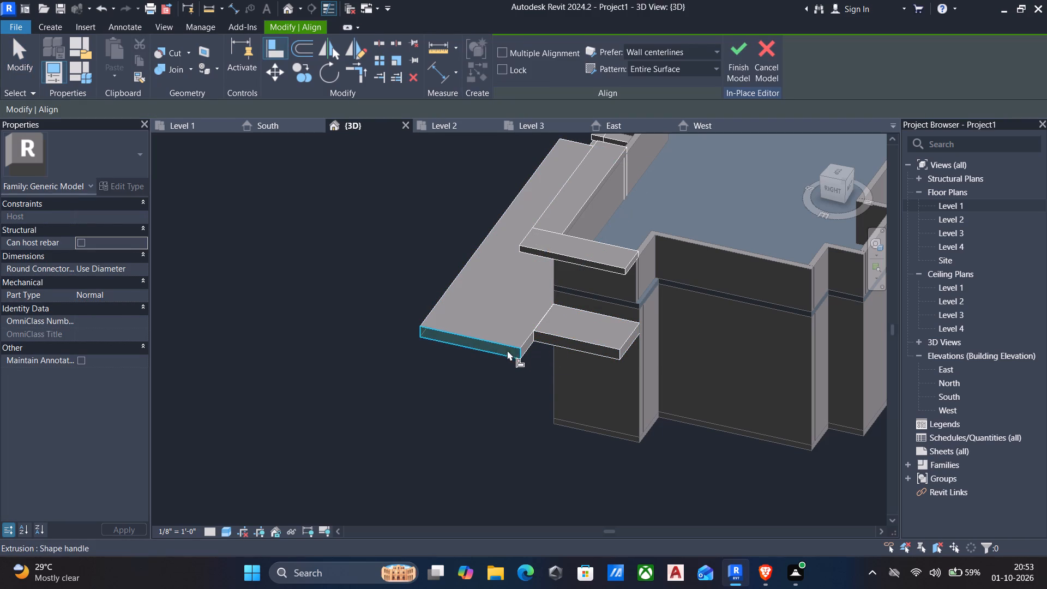
click(547, 341)
Finish the in-place model containing the canopy slab and its side wall extension.
scroll(513, 369, down, 2)
shift+middle_drag(513, 382, 635, 316)
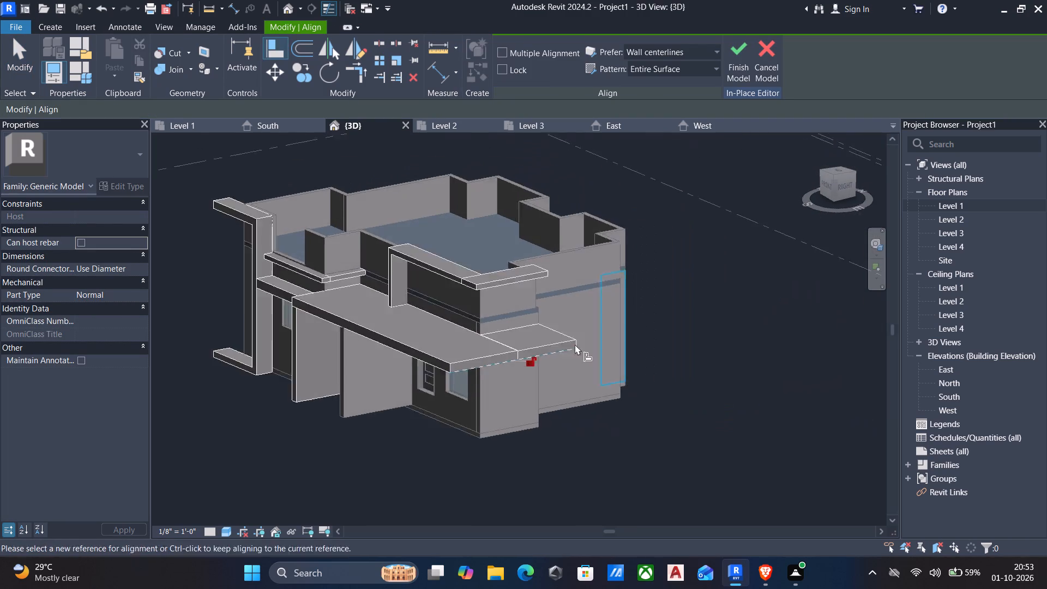
scroll(570, 345, down, 3)
shift+middle_drag(524, 378, 552, 334)
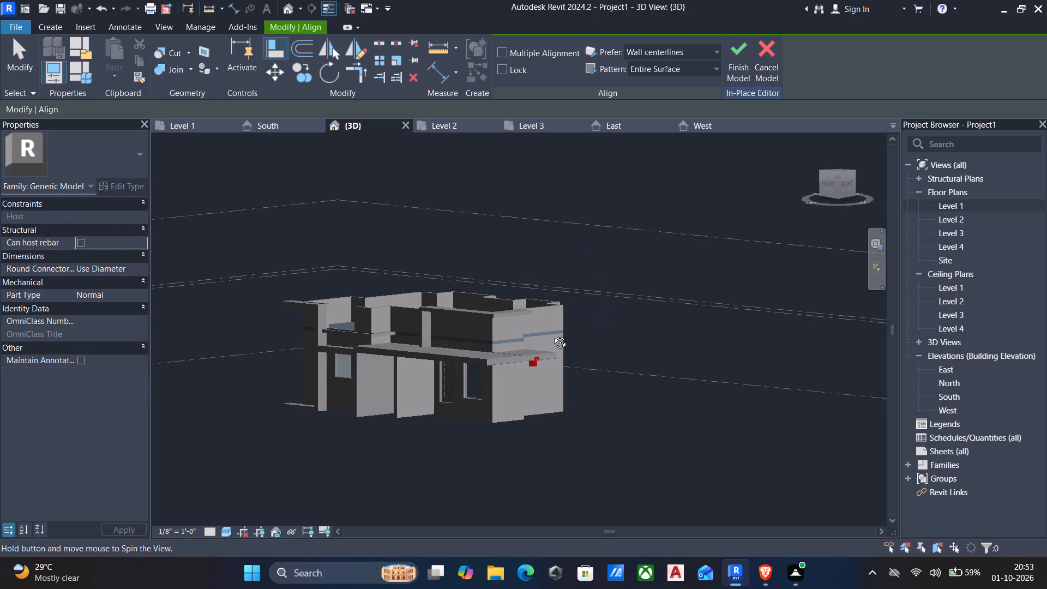
shift+middle_drag(552, 334, 524, 390)
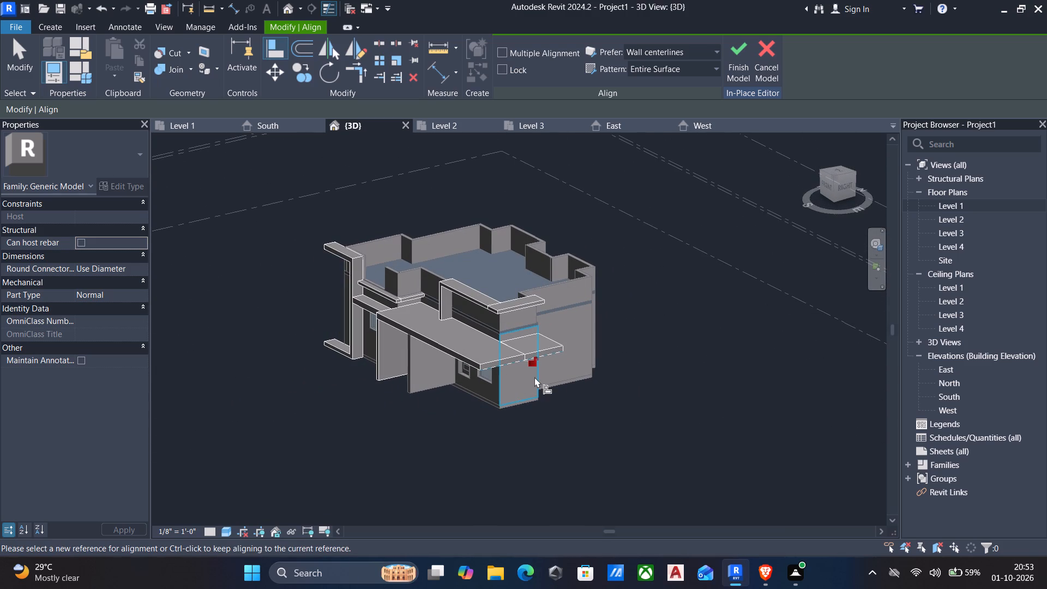
scroll(517, 391, down, 1)
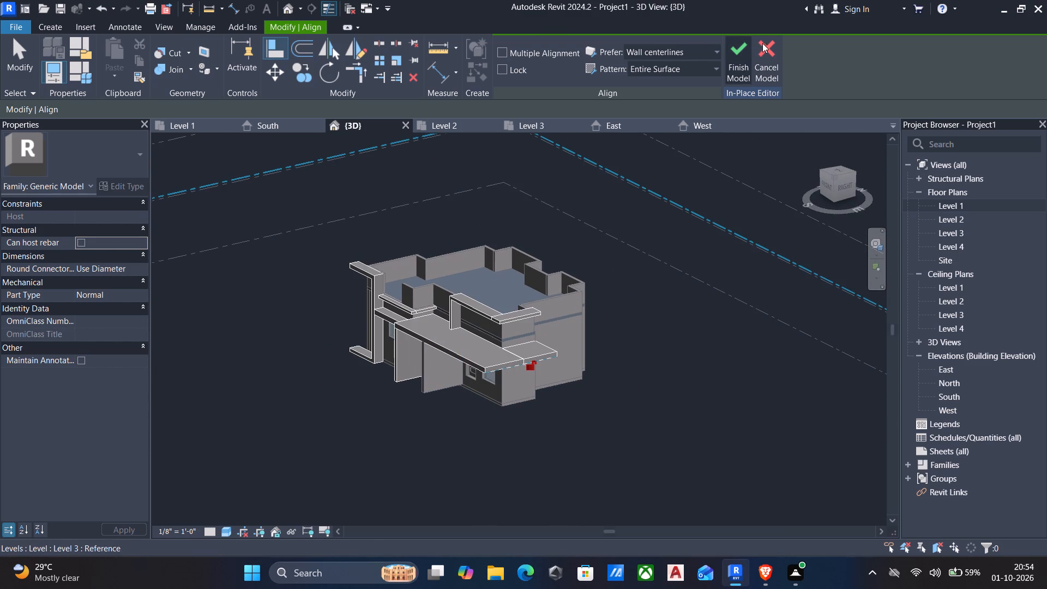
click(743, 52)
scroll(401, 312, up, 4)
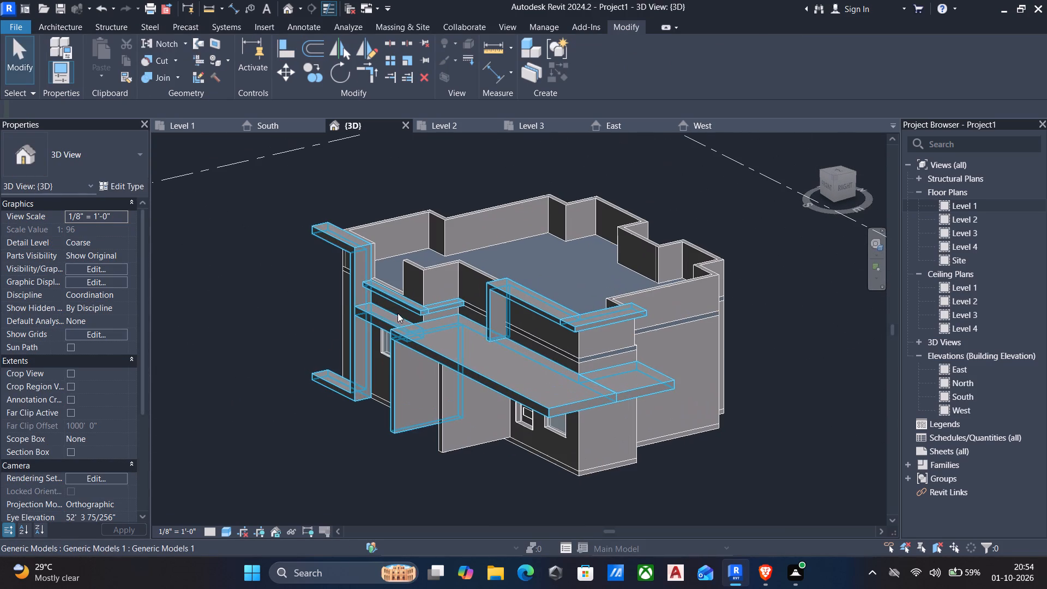
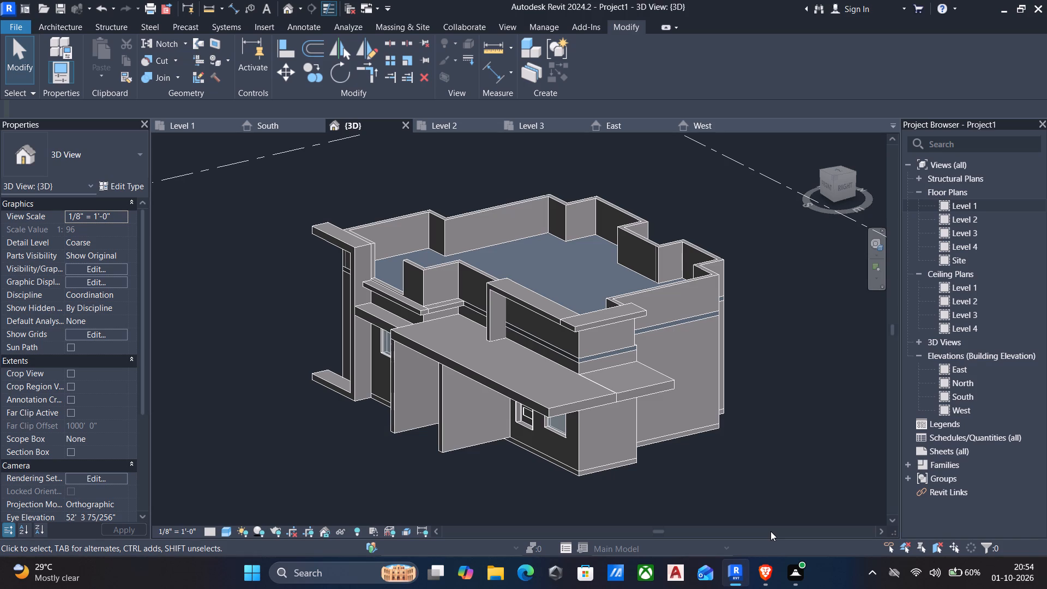
Open the in-place generic model containing the facade frames and canopy for editing.
scroll(787, 528, up, 1)
scroll(448, 232, down, 2)
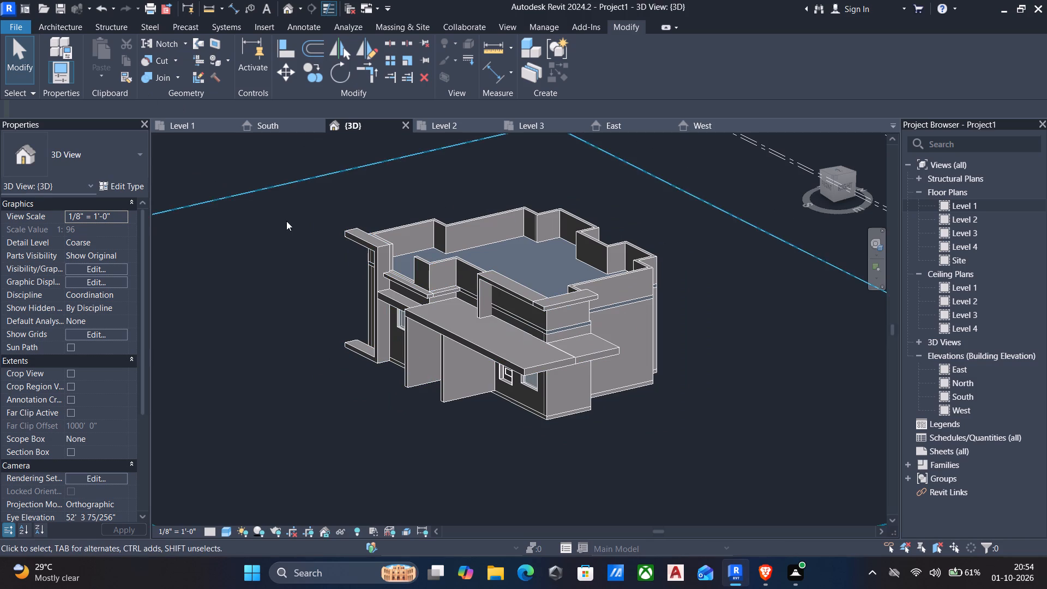
click(829, 190)
scroll(603, 374, up, 5)
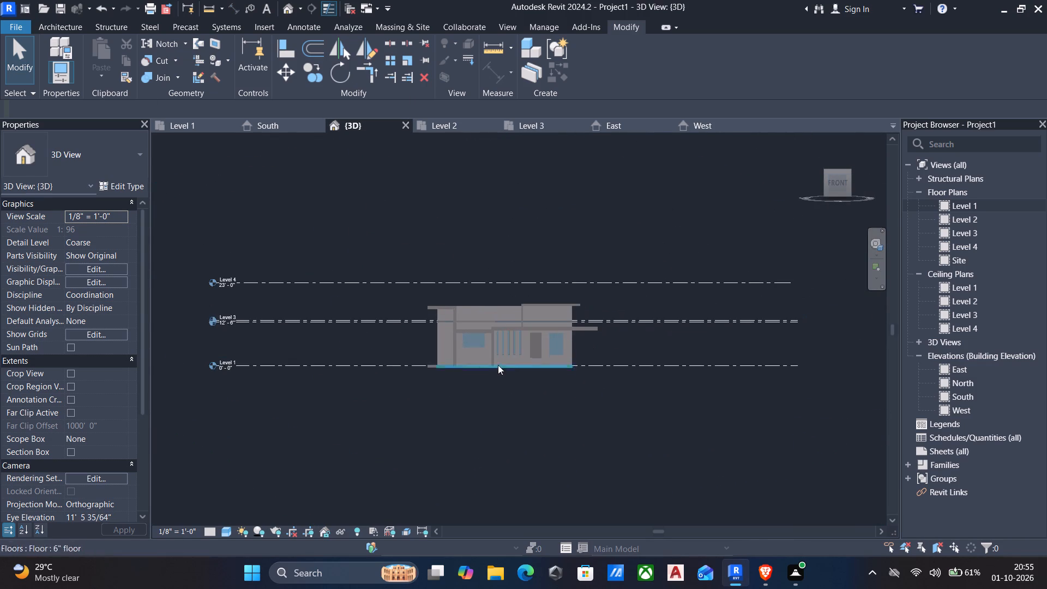
scroll(491, 368, up, 5)
shift+middle_drag(596, 378, 506, 461)
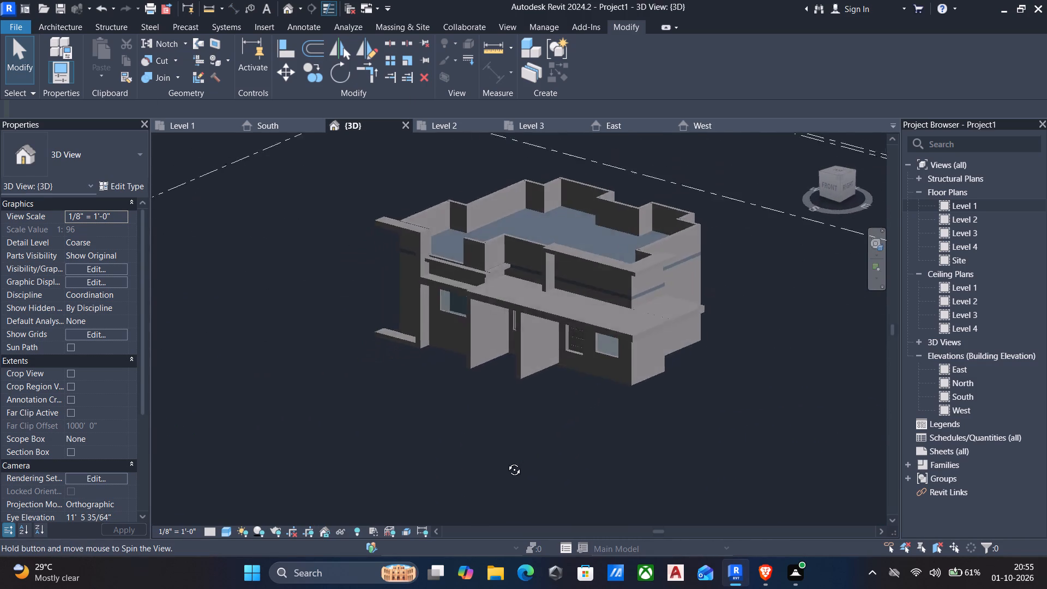
shift+middle_drag(506, 461, 528, 439)
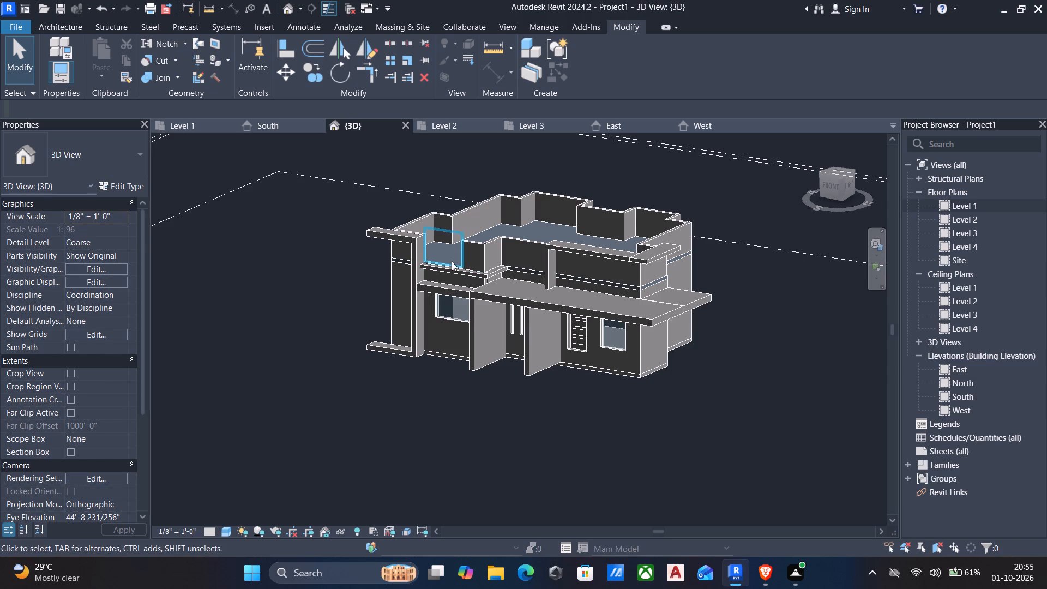
click(456, 291)
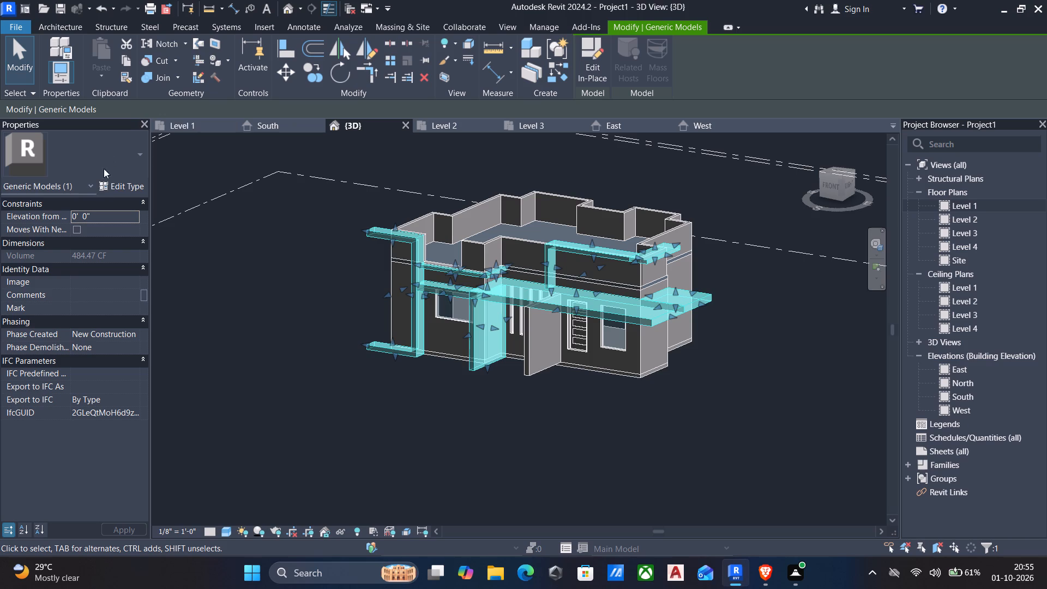
click(592, 66)
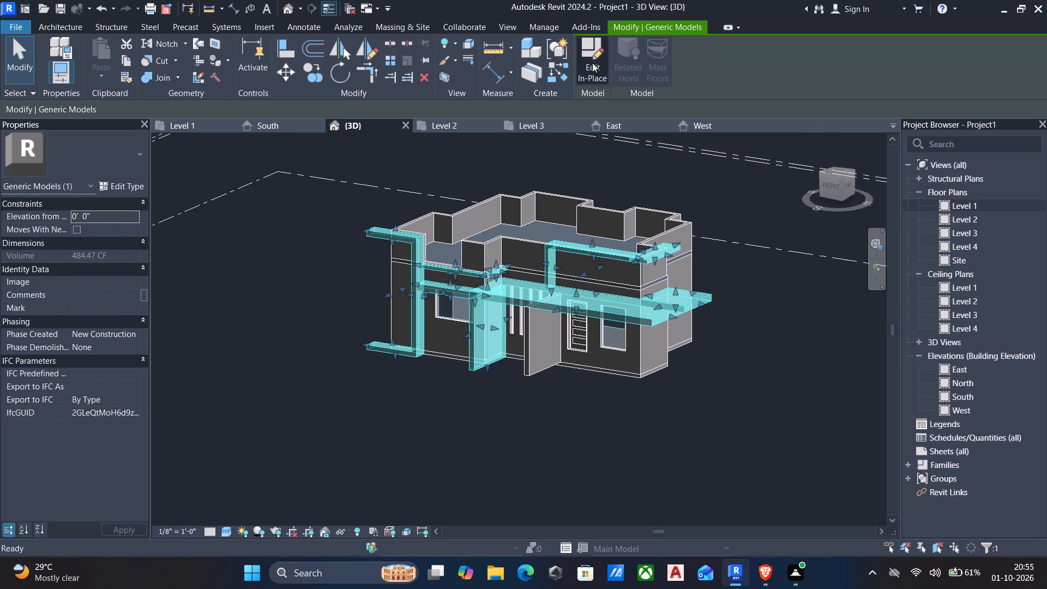
scroll(449, 229, up, 4)
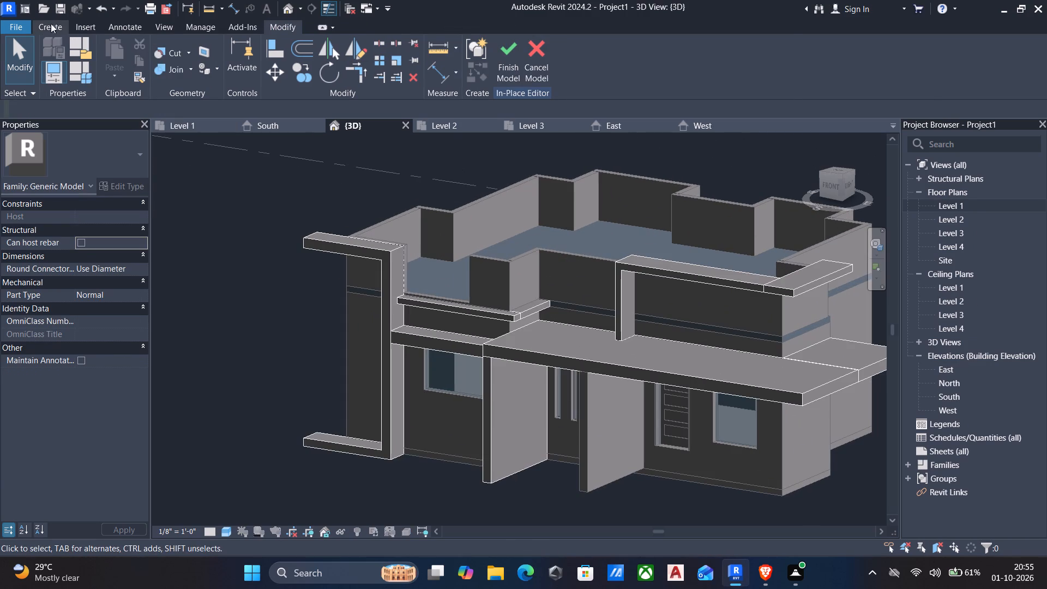
Start a new extrusion with the inner side face of the tall corner frame's upright as its work plane.
click(48, 27)
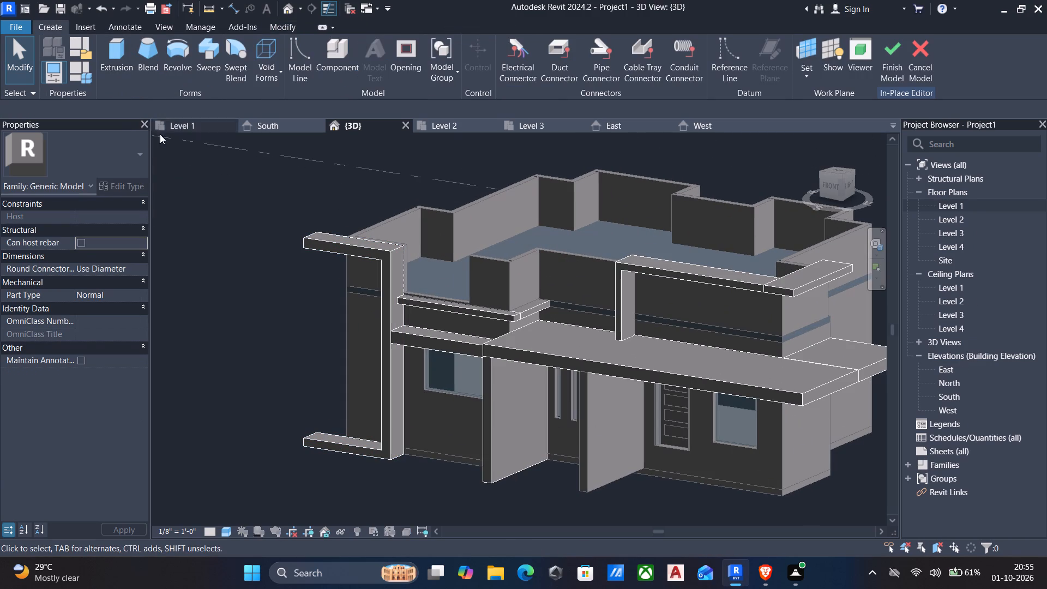
shift+middle_drag(319, 184, 275, 209)
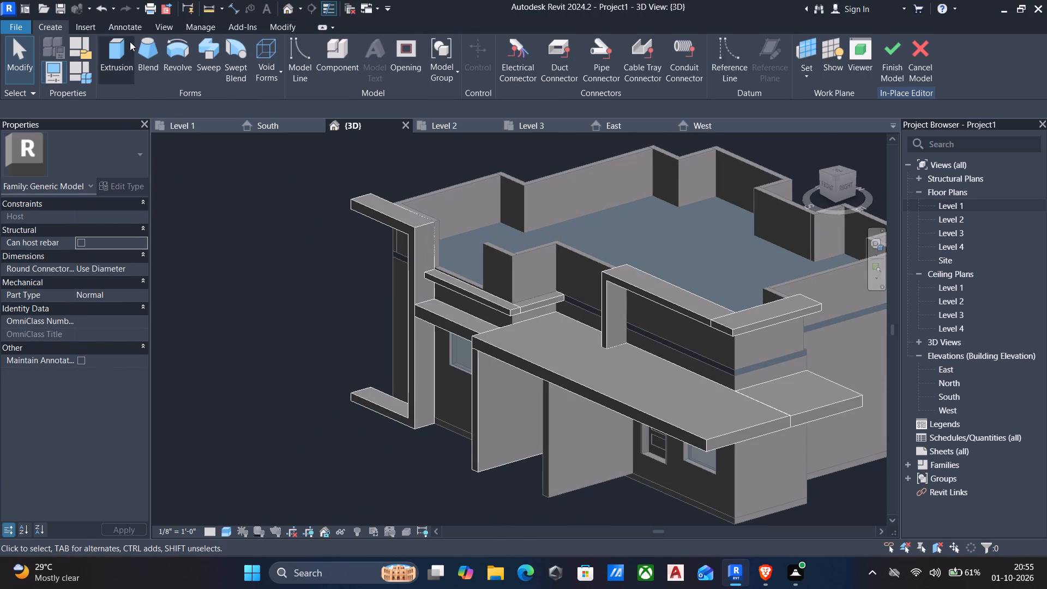
click(120, 58)
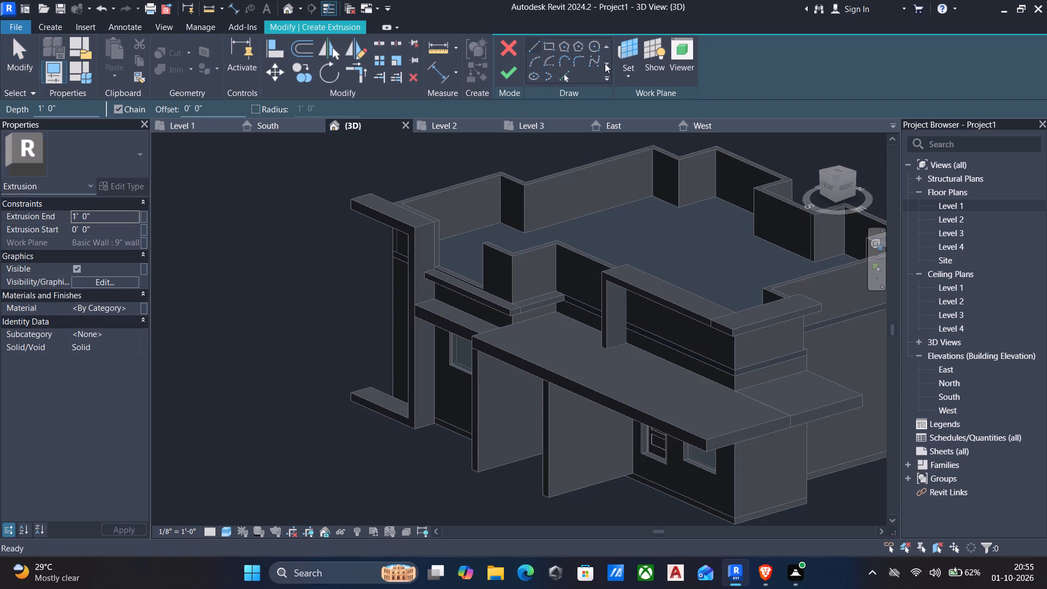
click(621, 75)
click(640, 125)
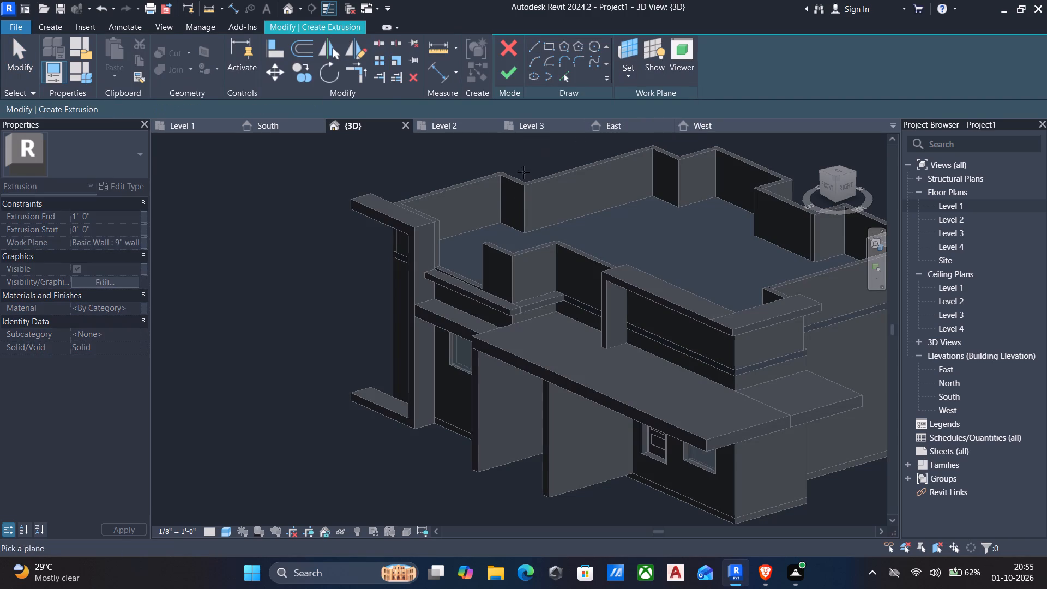
scroll(435, 240, up, 4)
shift+middle_drag(435, 242, 411, 245)
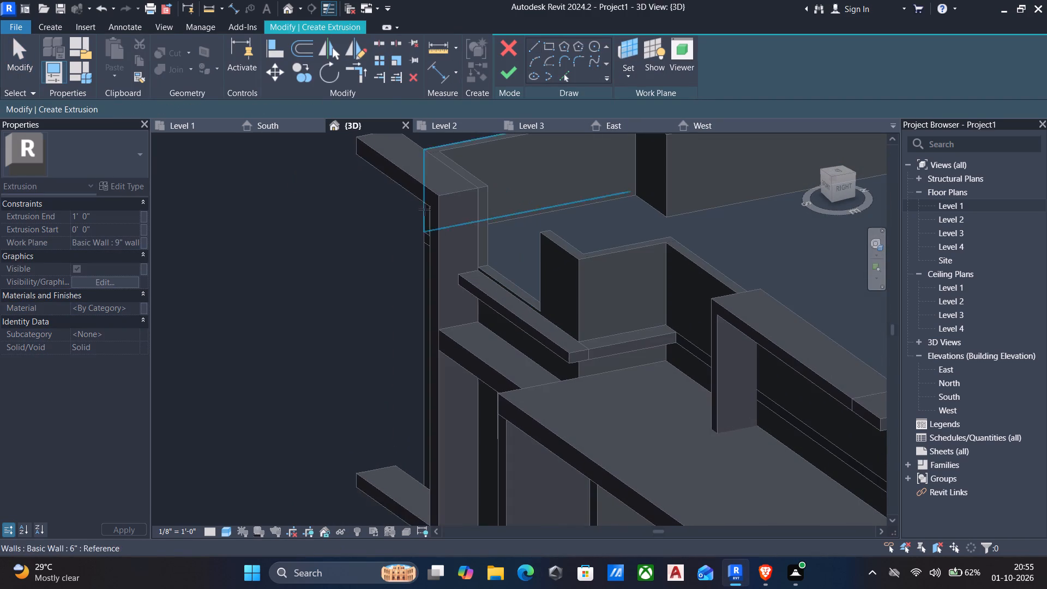
scroll(483, 191, up, 5)
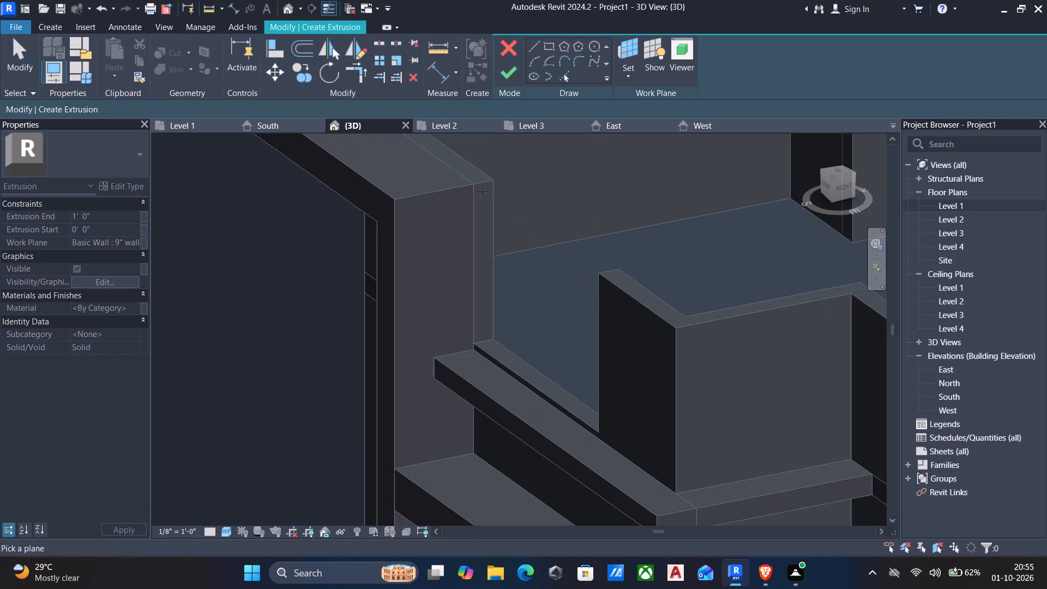
shift+middle_drag(483, 189, 471, 190)
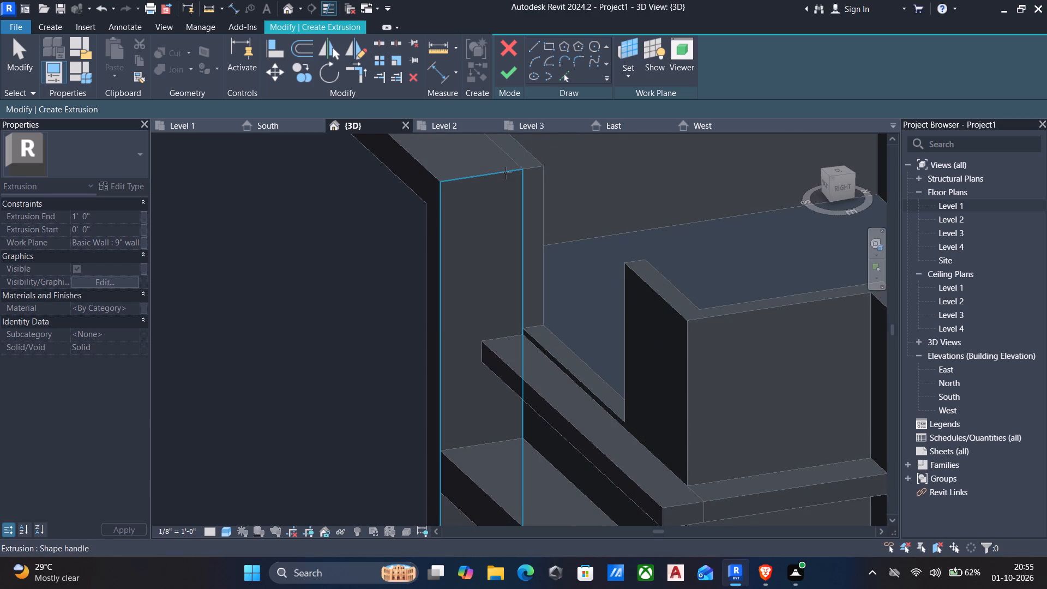
click(506, 173)
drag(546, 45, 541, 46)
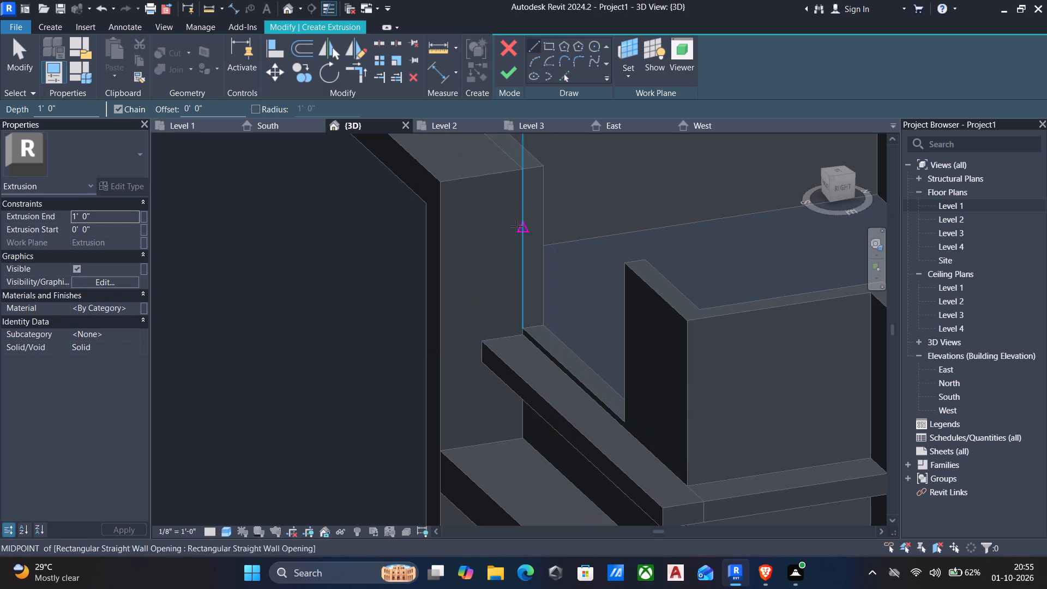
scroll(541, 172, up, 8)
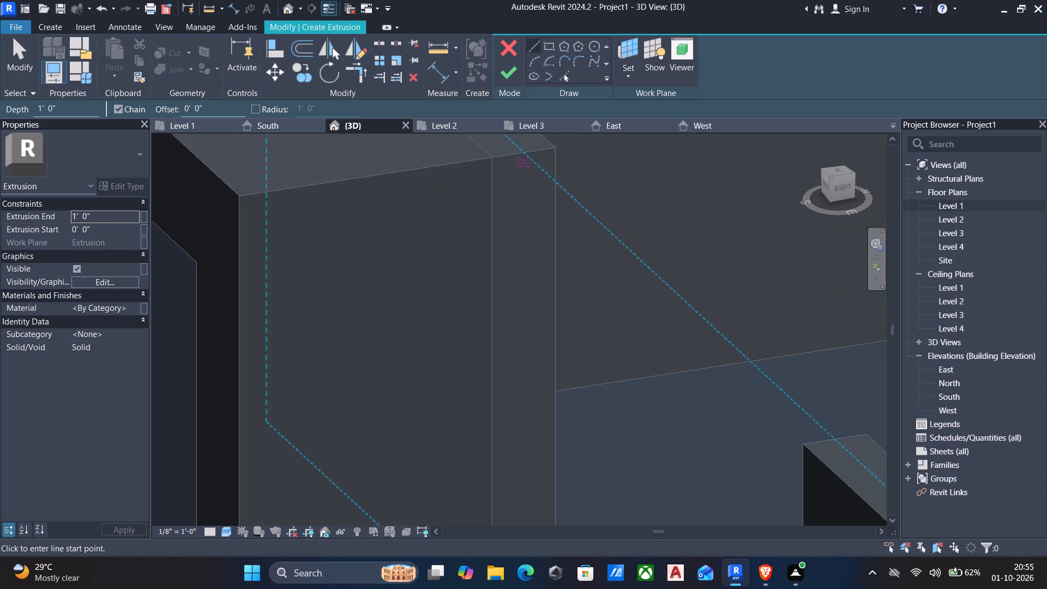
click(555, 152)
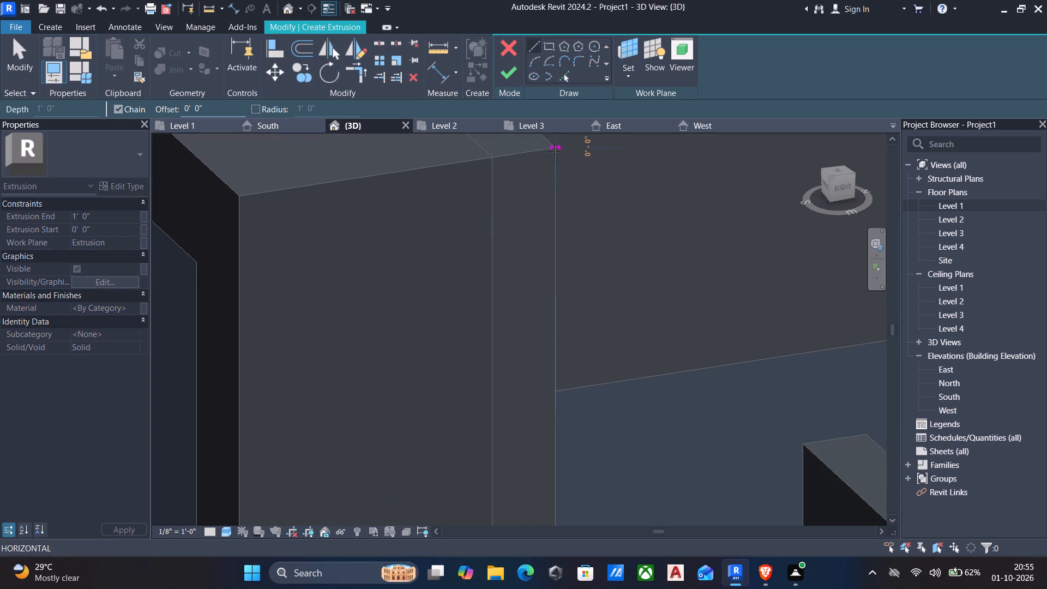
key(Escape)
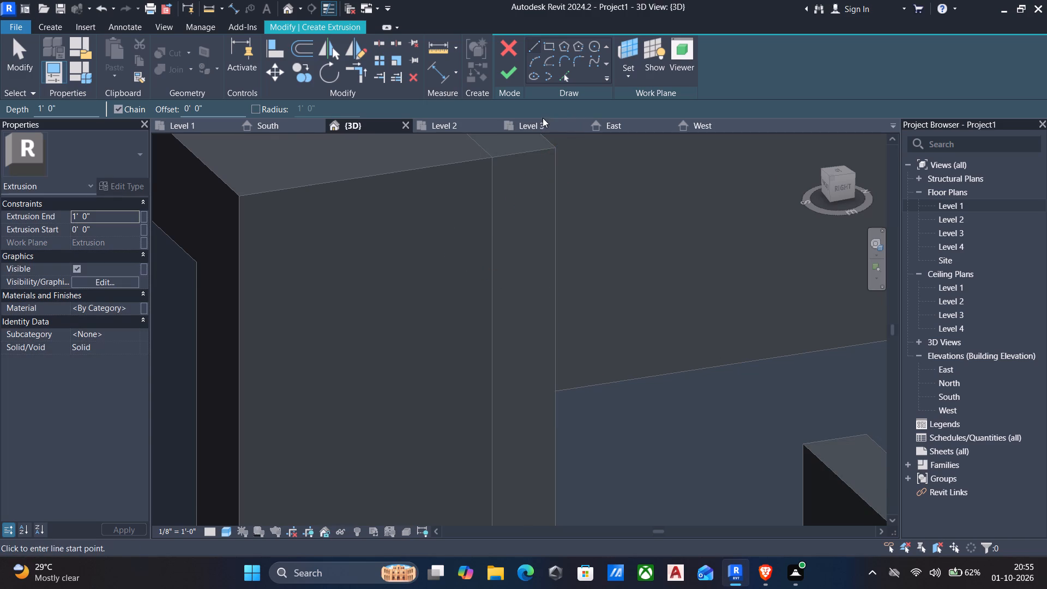
Sketch a 3" by 3" square at the top corner of the parapet wall end beside the tall frame's upright.
click(547, 47)
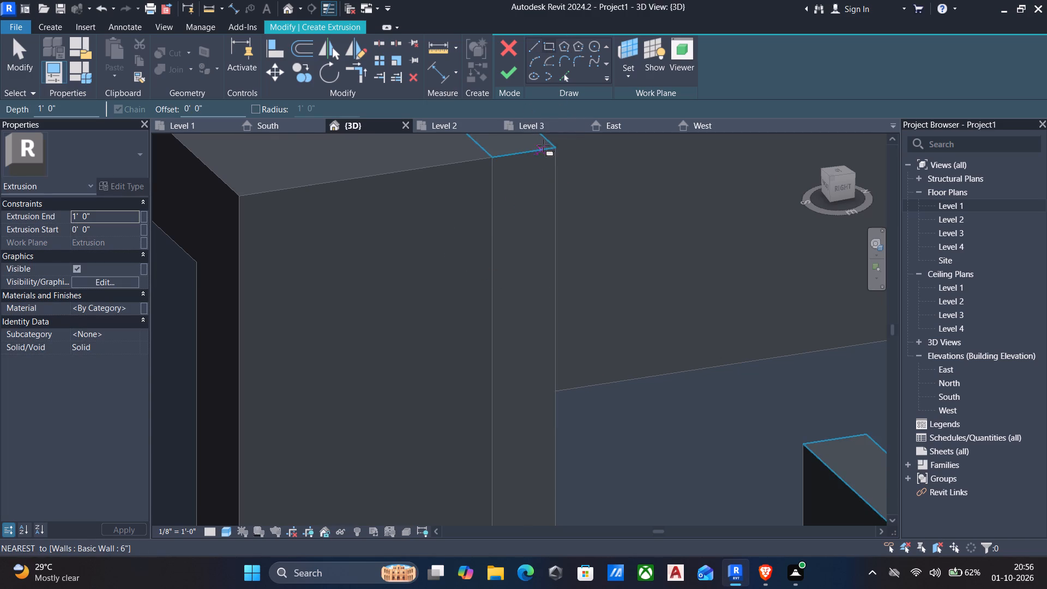
click(553, 148)
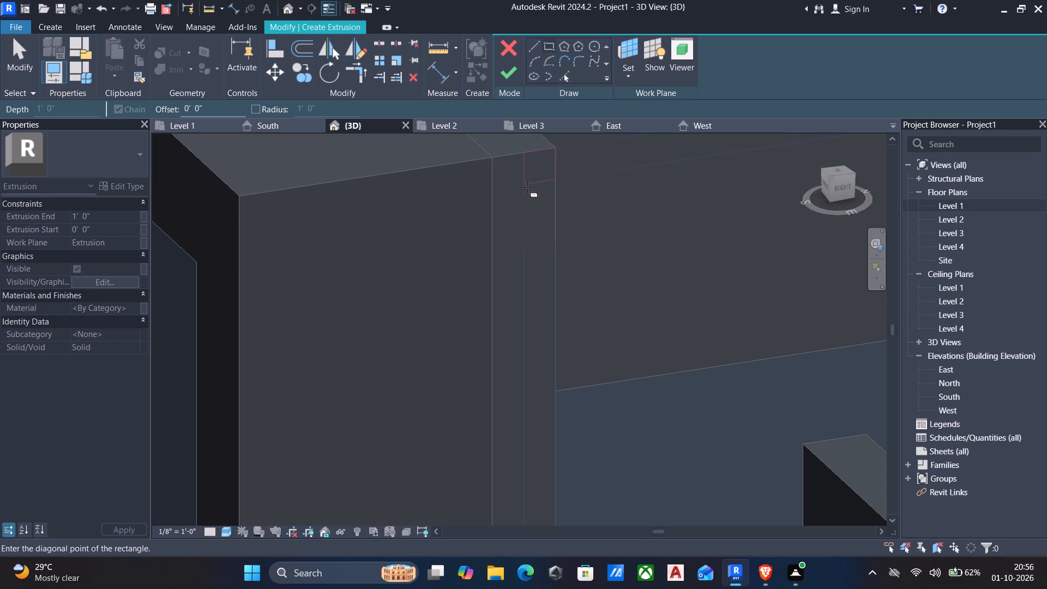
click(527, 183)
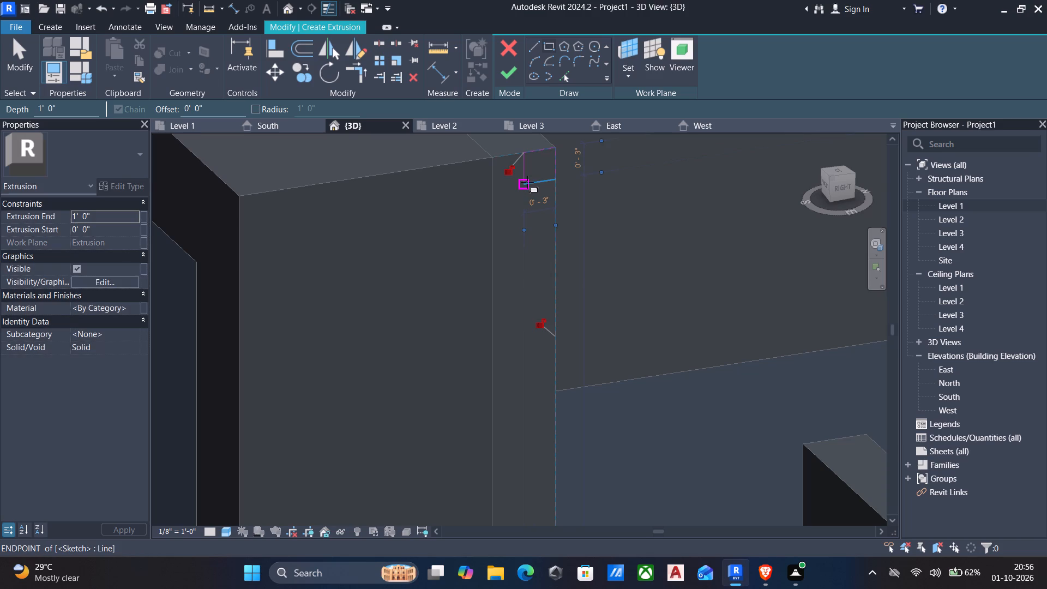
key(Escape)
key(Escape)
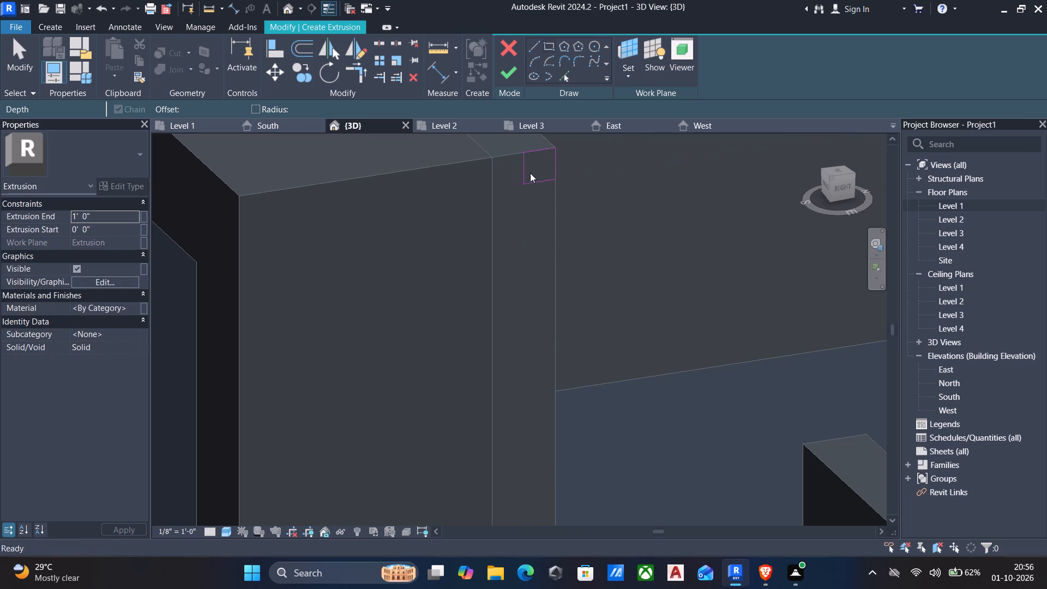
Nudge the whole square profile straight down the wall end, slightly below the parapet's top edge.
click(537, 182)
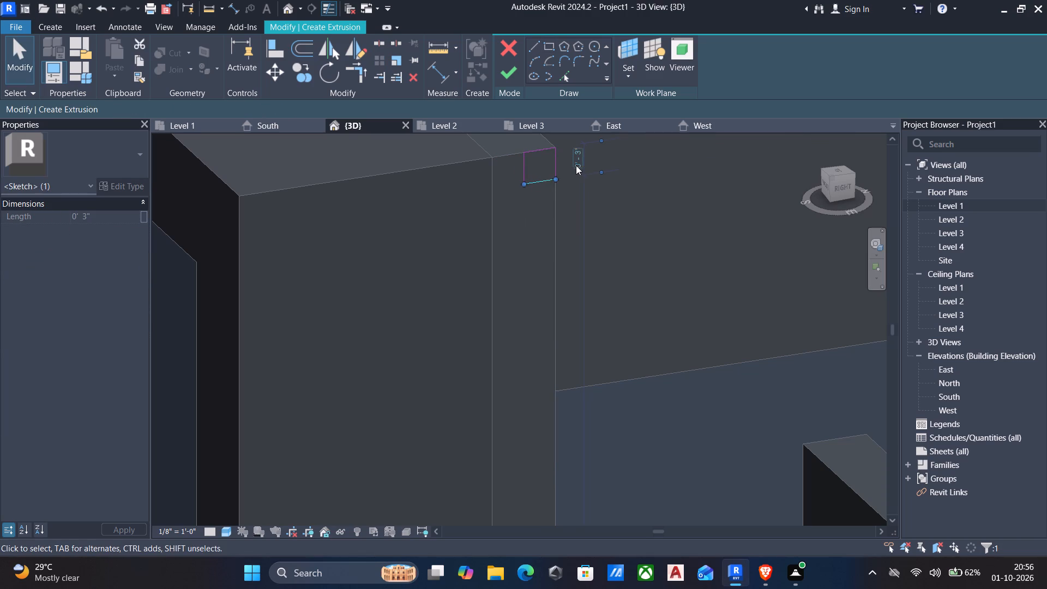
scroll(566, 176, down, 5)
scroll(537, 218, down, 2)
middle_drag(534, 224, 492, 257)
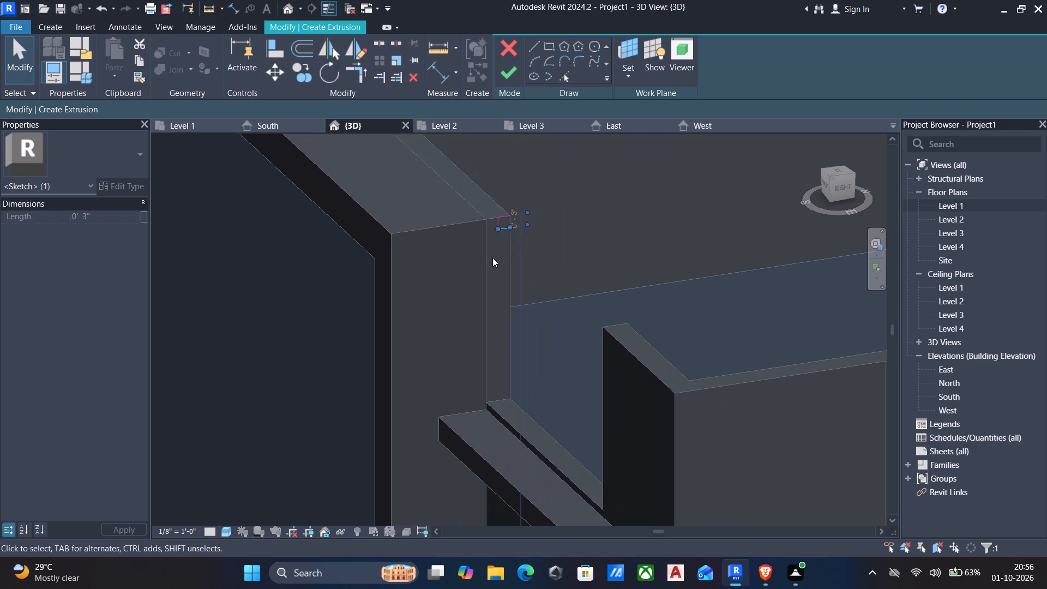
drag(479, 206, 510, 243)
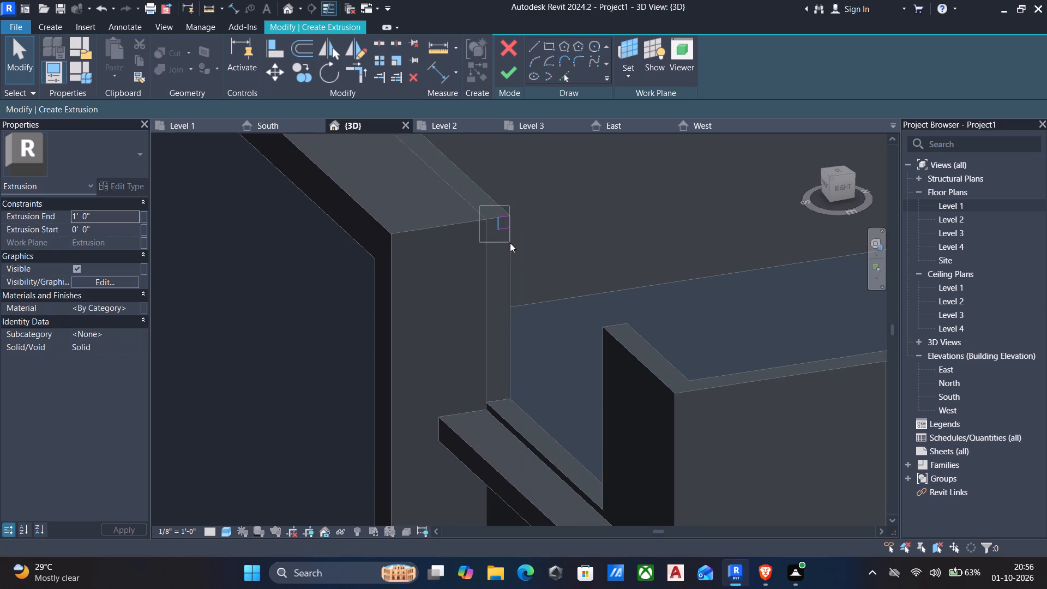
drag(510, 243, 522, 249)
key(Down)
key(Down)
key(Down)
key(Down)
key(Down)
key(Down)
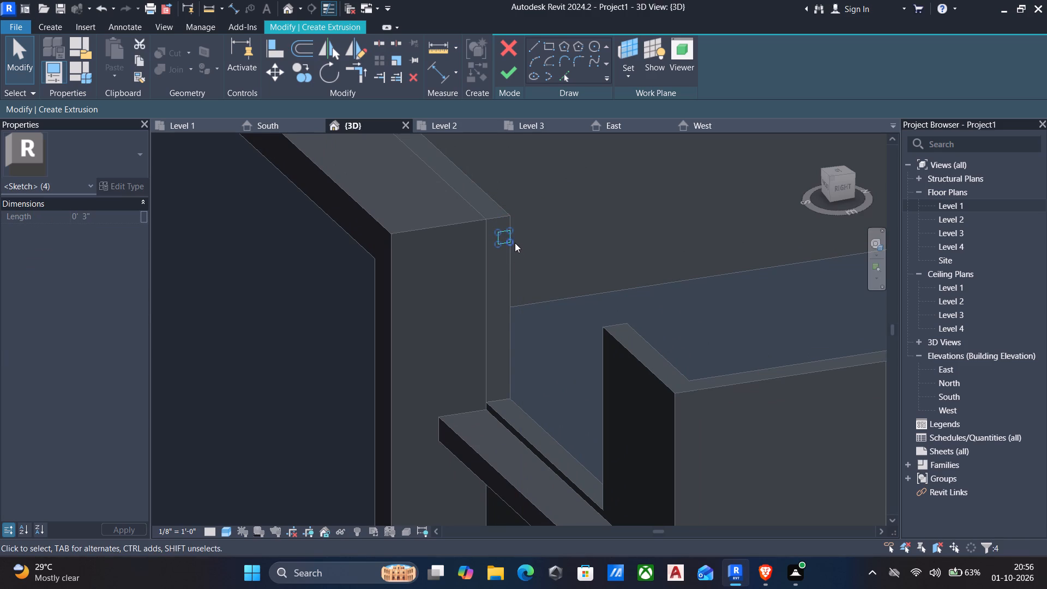
key(Down)
key(Down)
key(Escape)
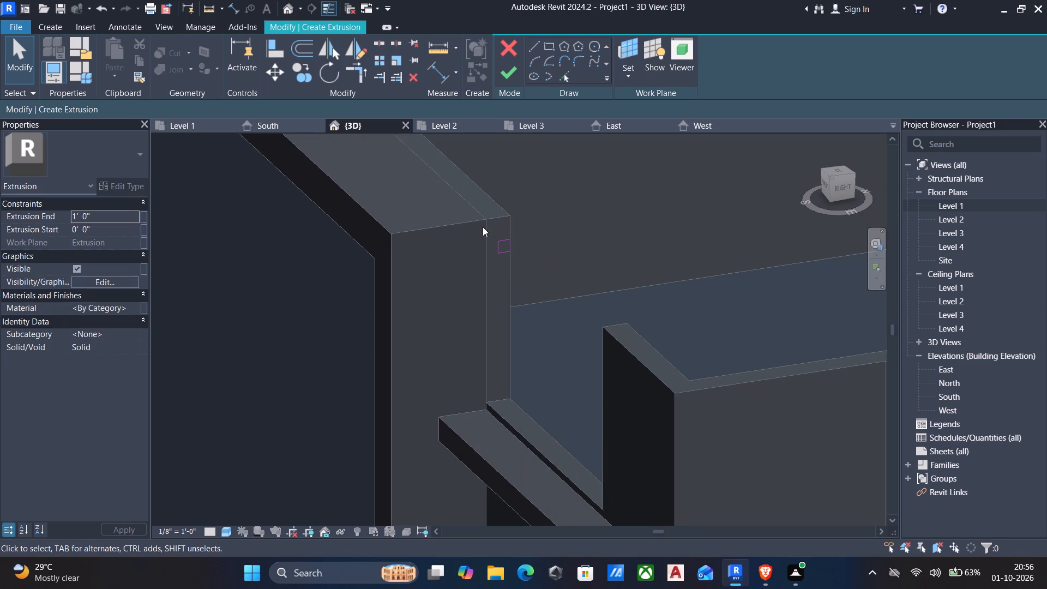
Copy the square profile four times straight down the wall end at an even spacing of about 8".
drag(481, 219, 533, 277)
text(co)
scroll(508, 258, up, 4)
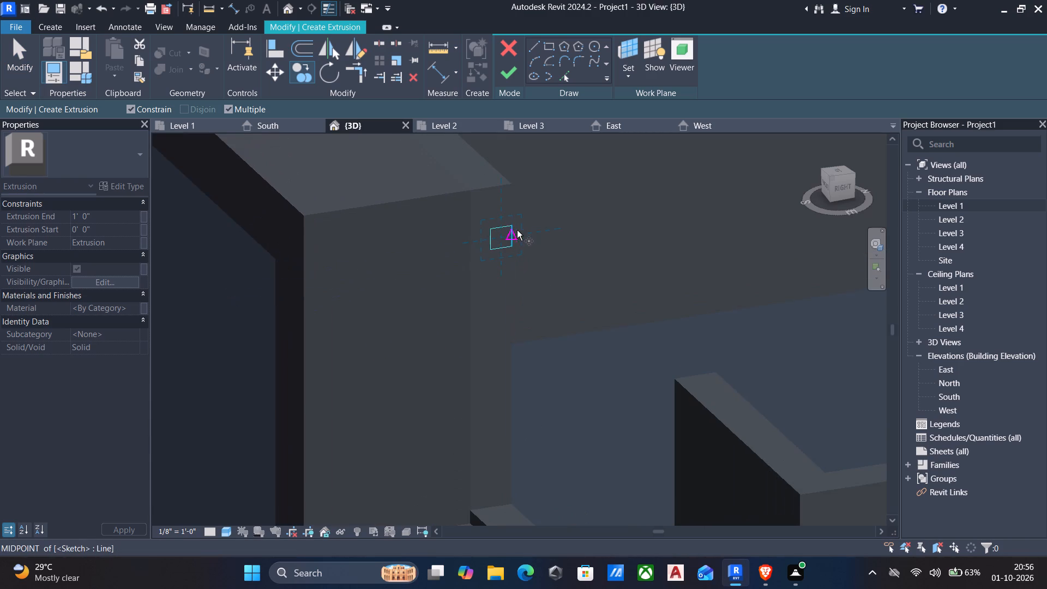
click(518, 226)
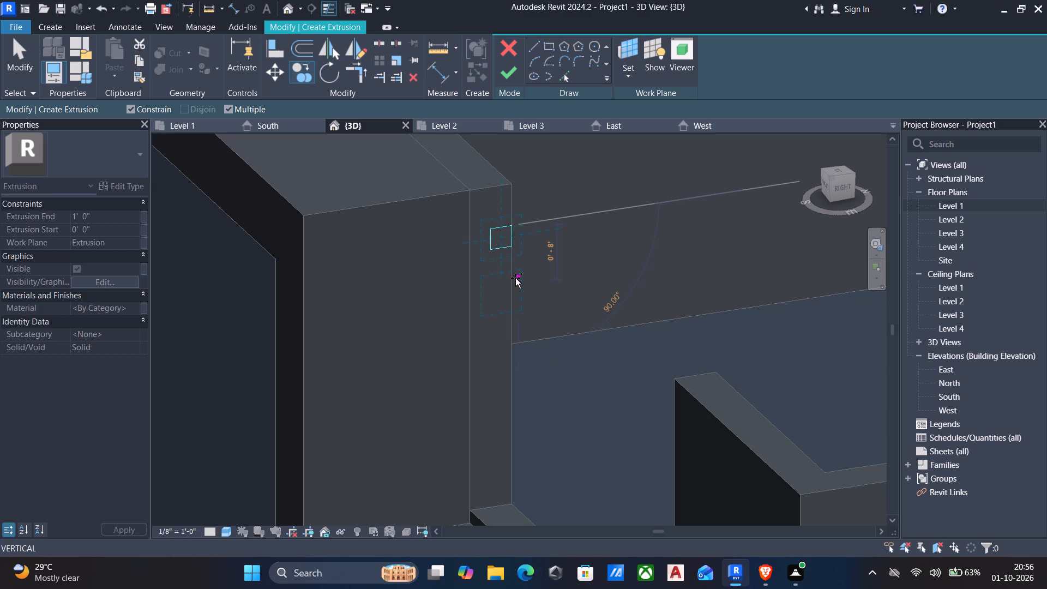
click(515, 280)
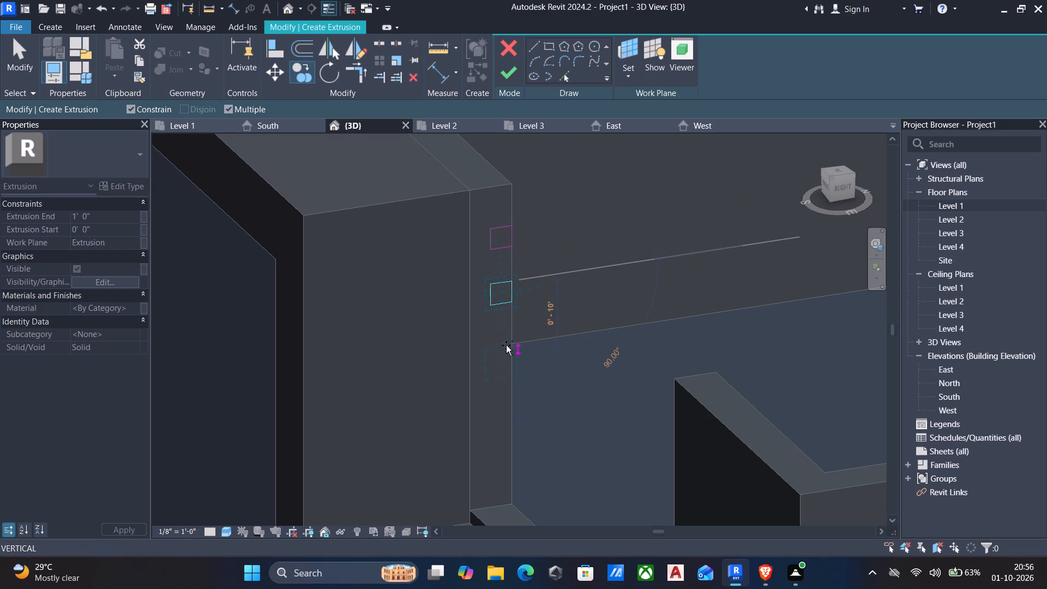
click(508, 338)
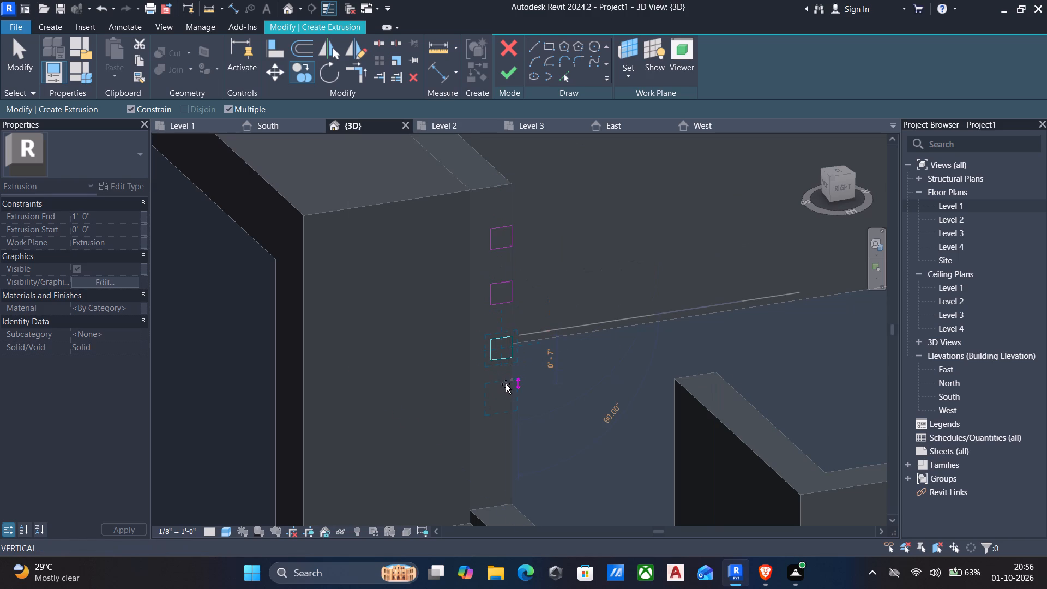
click(507, 393)
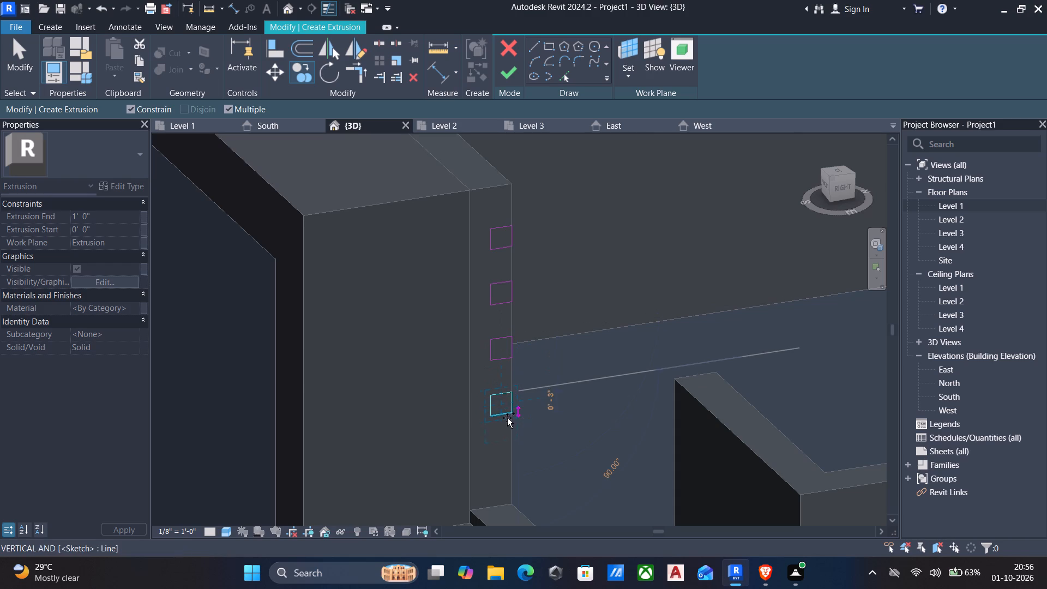
click(511, 447)
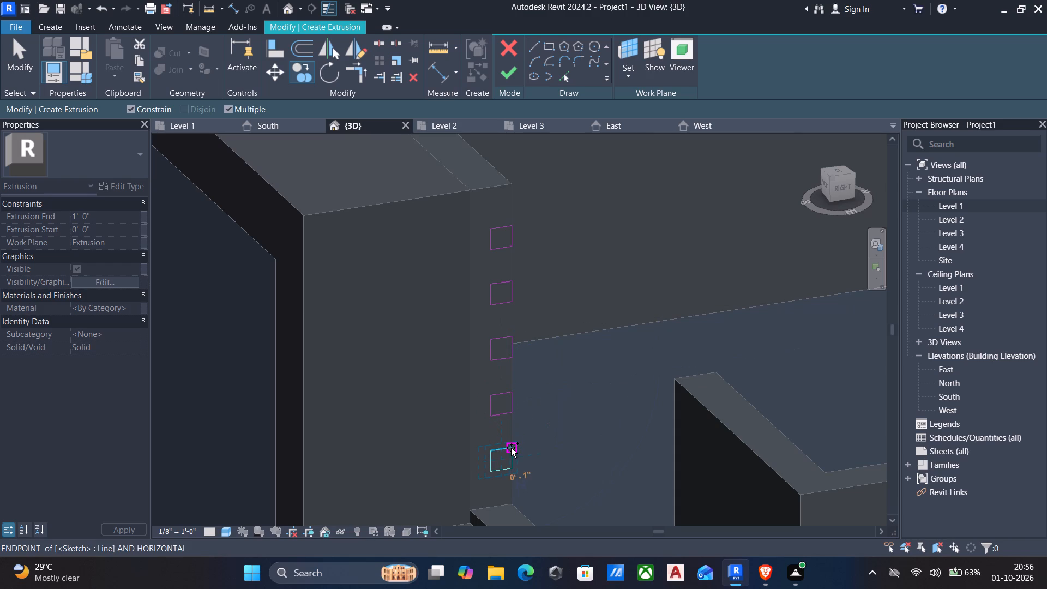
key(Escape)
scroll(496, 369, down, 3)
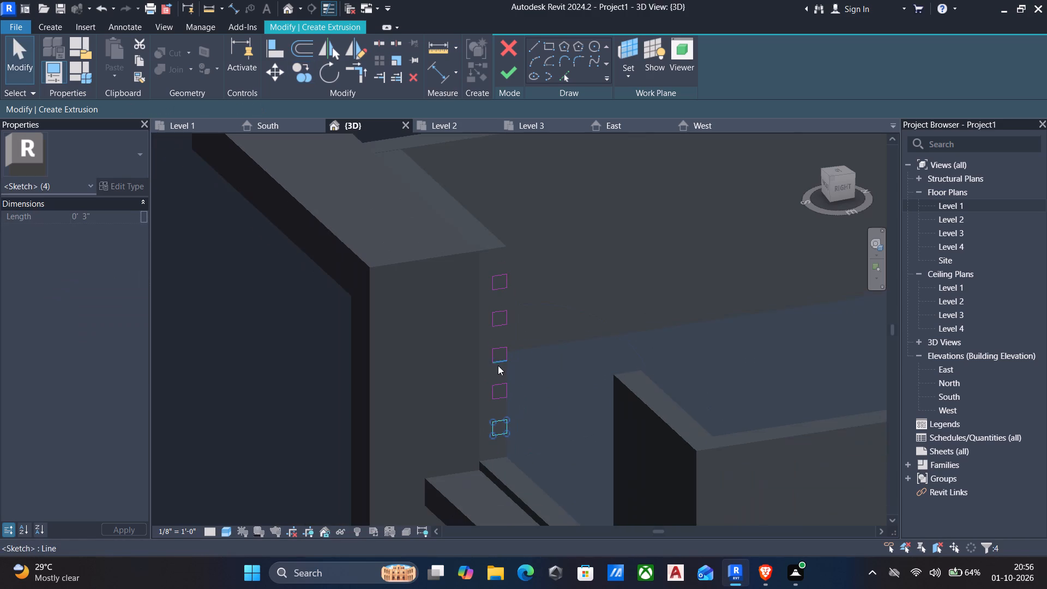
Finish the sketch of the five small squares as an extrusion 1' 0" deep.
shift+middle_drag(474, 359, 497, 355)
click(504, 73)
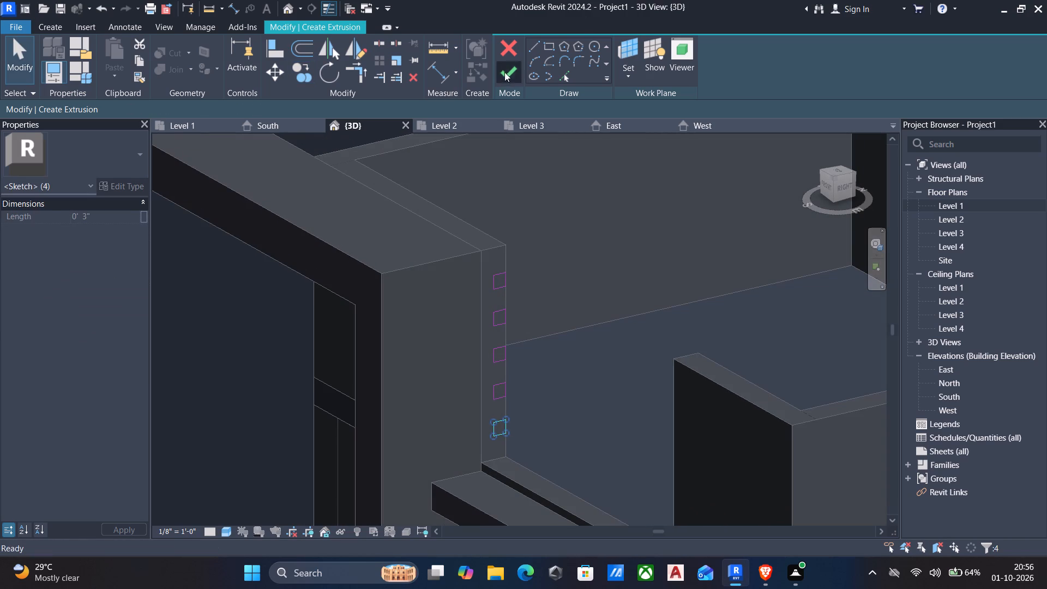
Align the free ends of the five bars to the opposite side of the parapet wall opening and finish the in-place model.
shift+middle_drag(489, 298, 616, 314)
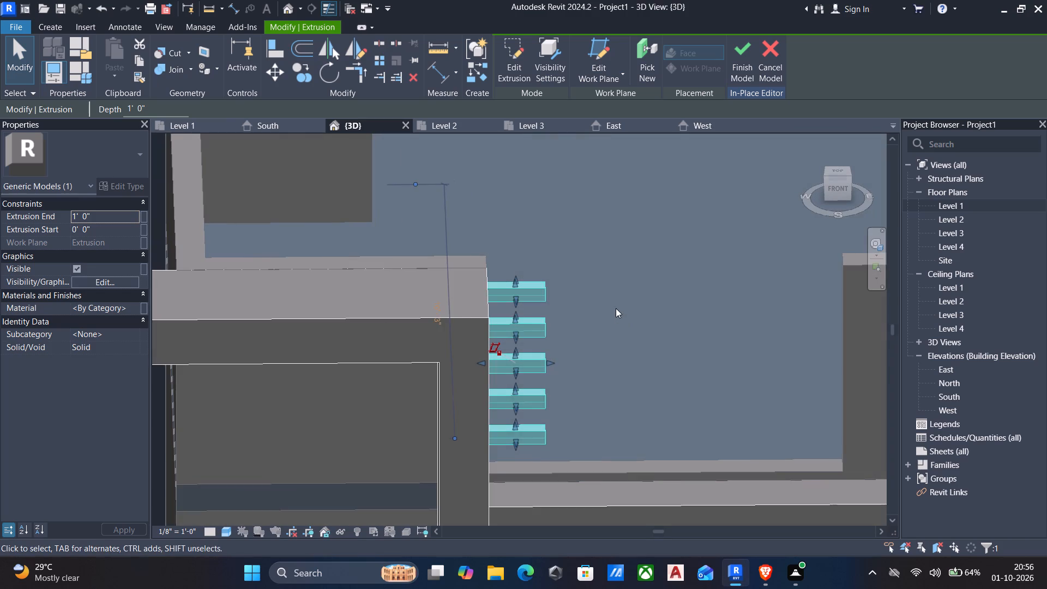
scroll(612, 316, down, 3)
shift+middle_drag(614, 323, 706, 300)
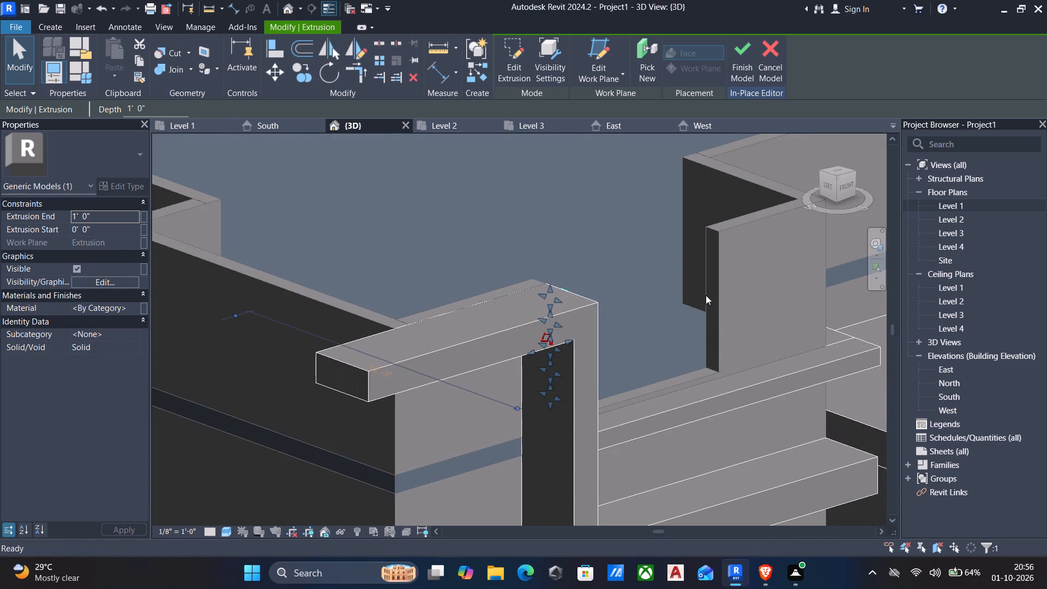
key(a)
key(l)
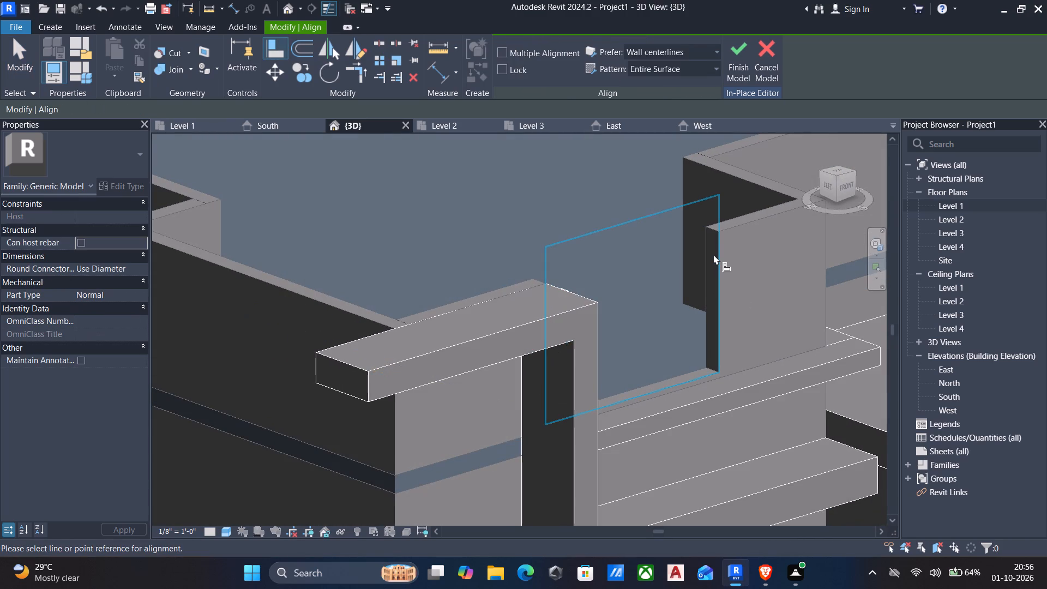
scroll(713, 232, up, 2)
shift+middle_drag(713, 236, 733, 235)
scroll(689, 220, up, 1)
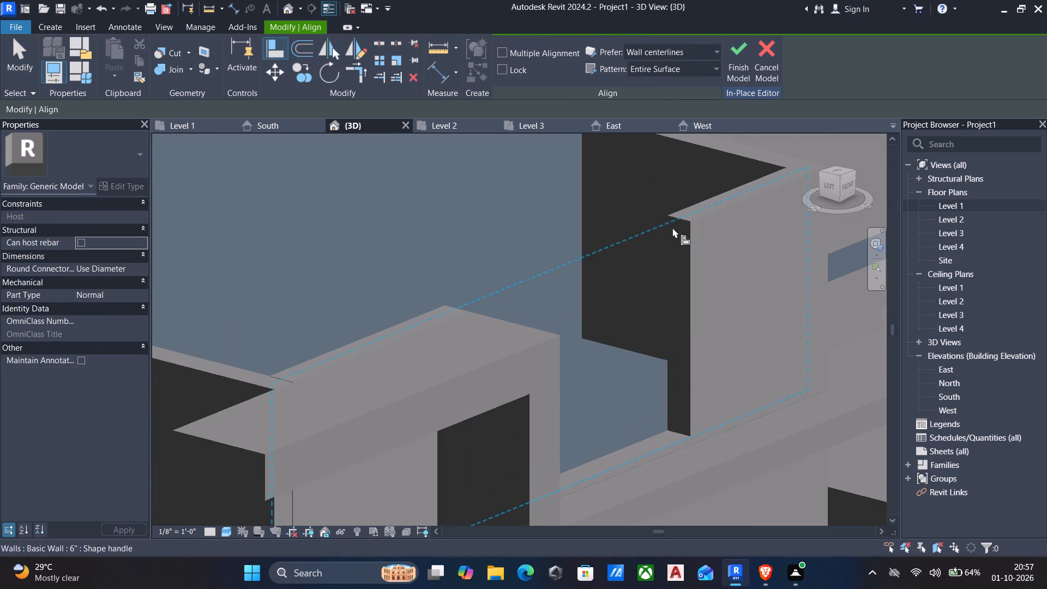
click(672, 225)
shift+middle_drag(682, 261, 413, 303)
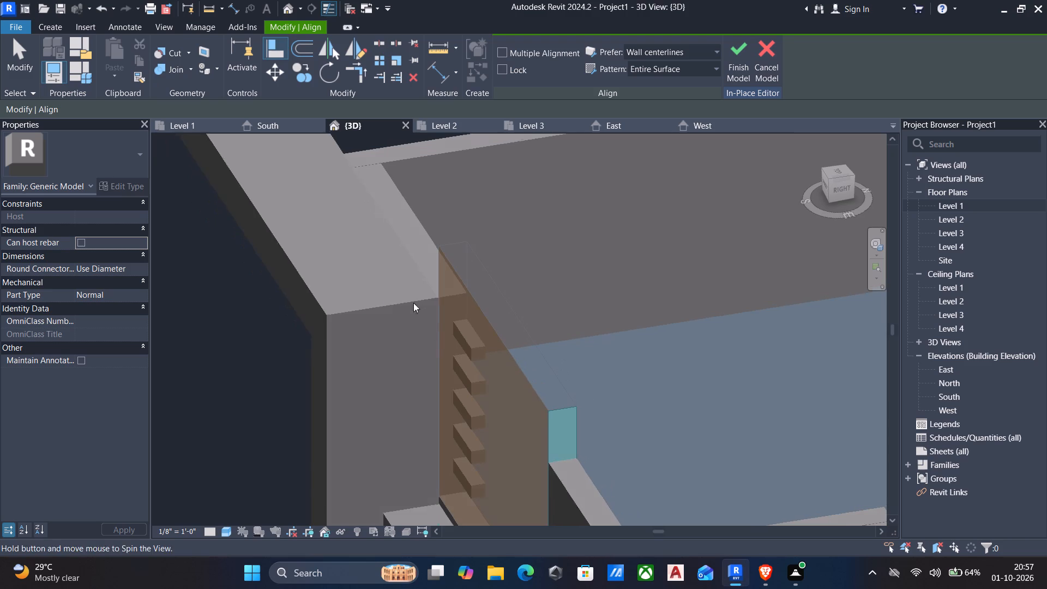
ctrl+click(478, 353)
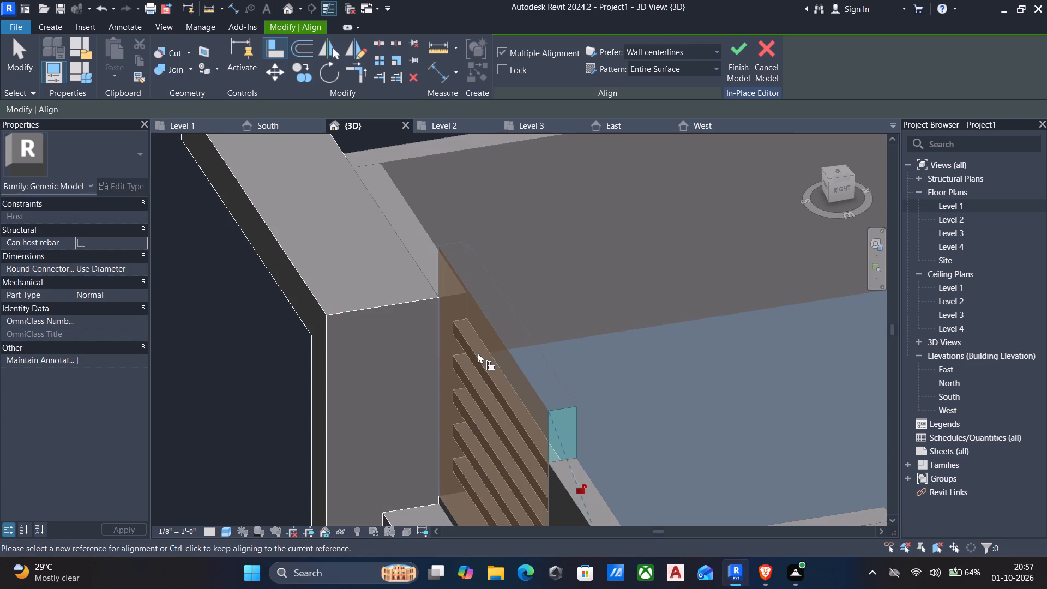
scroll(478, 353, down, 4)
key(Escape)
scroll(487, 372, down, 4)
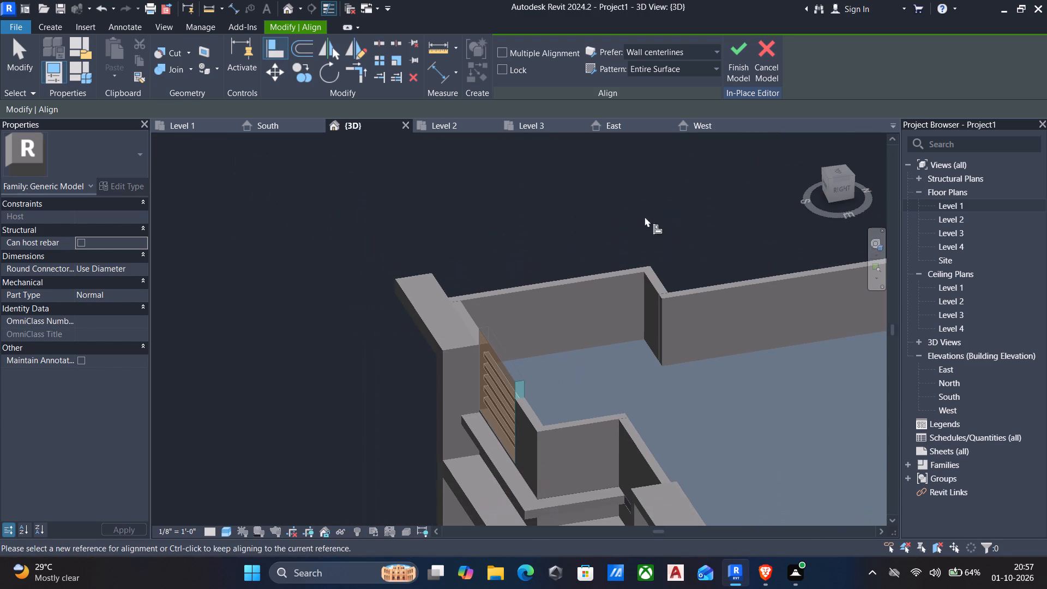
click(741, 49)
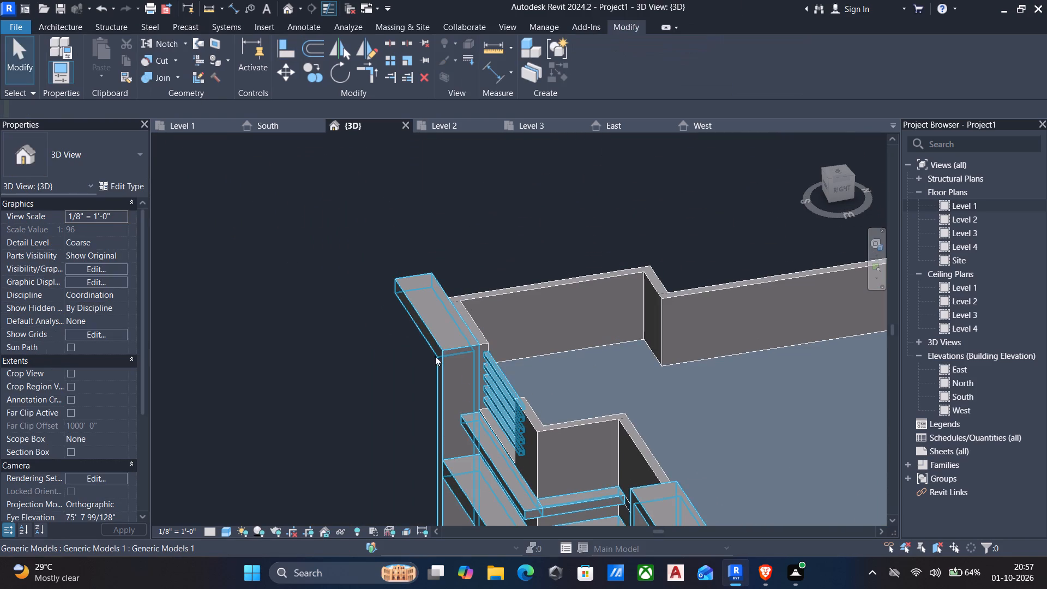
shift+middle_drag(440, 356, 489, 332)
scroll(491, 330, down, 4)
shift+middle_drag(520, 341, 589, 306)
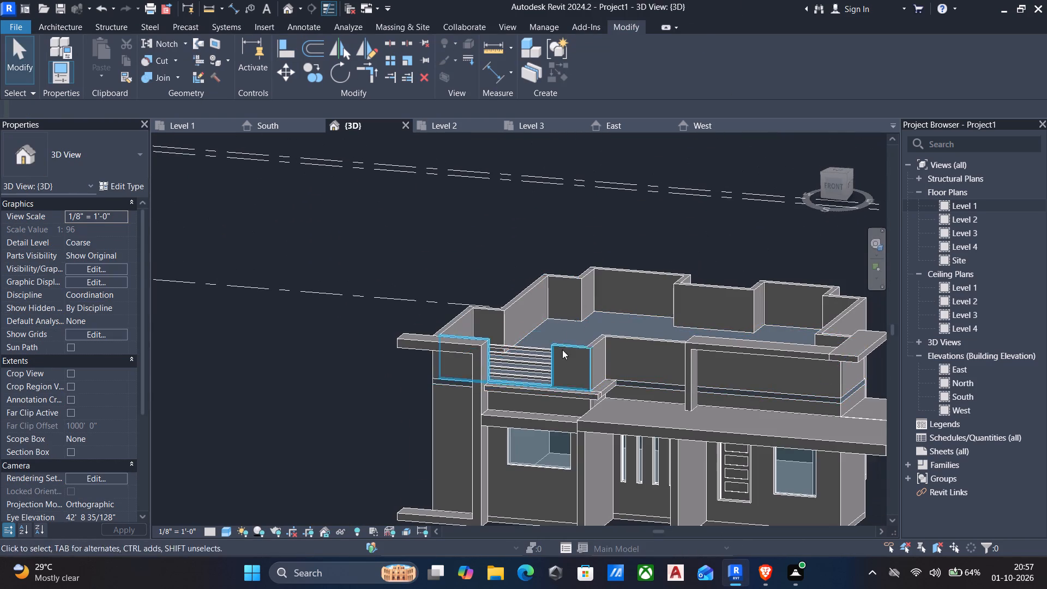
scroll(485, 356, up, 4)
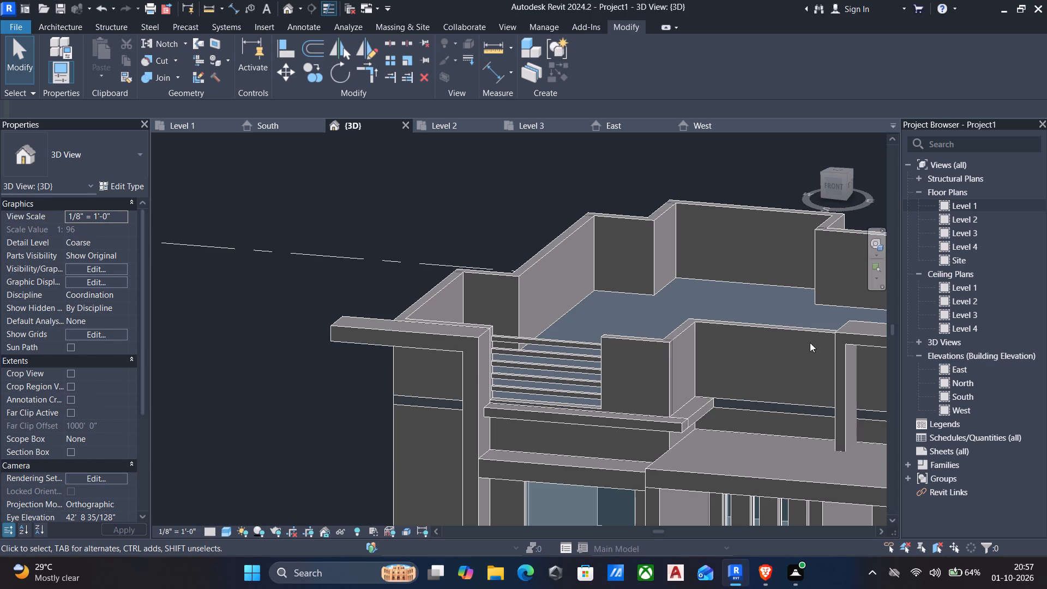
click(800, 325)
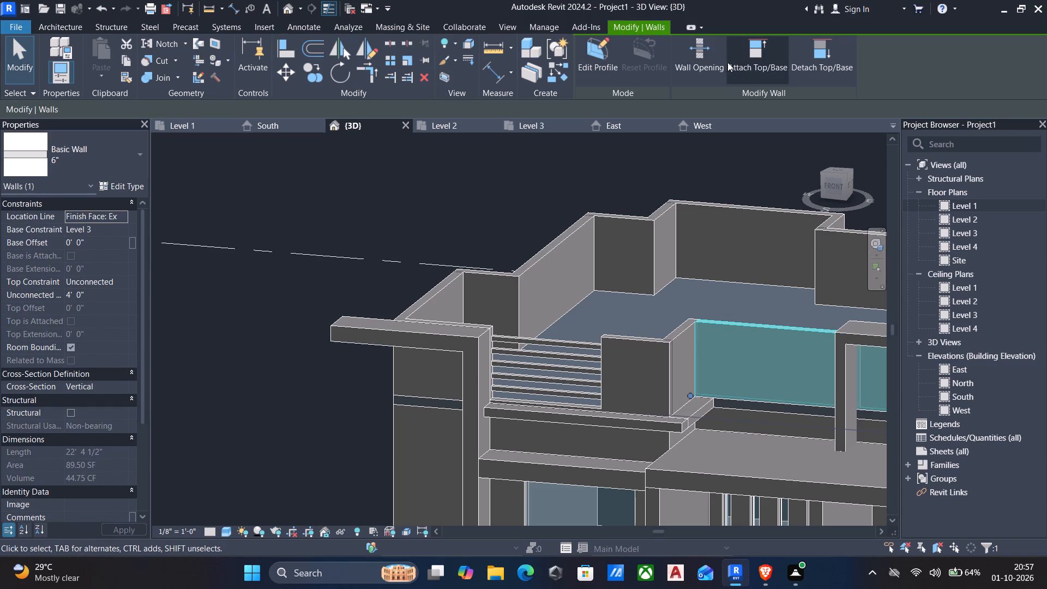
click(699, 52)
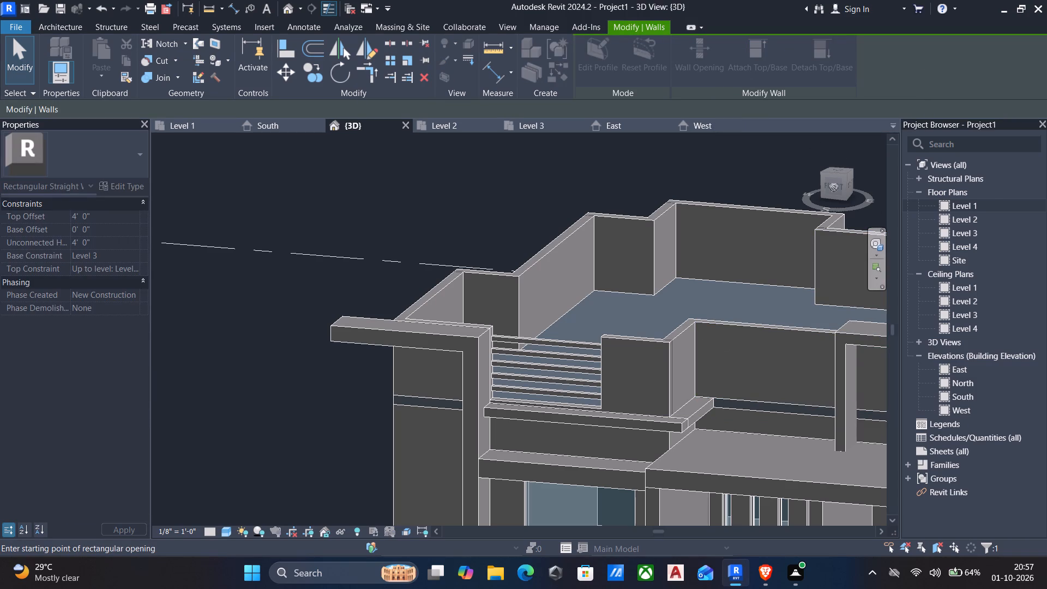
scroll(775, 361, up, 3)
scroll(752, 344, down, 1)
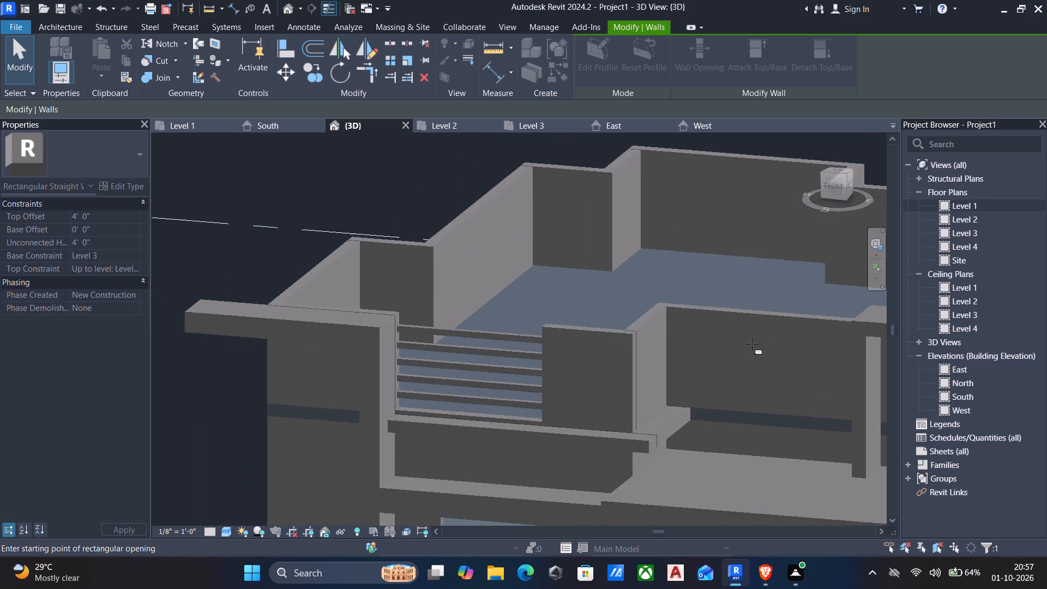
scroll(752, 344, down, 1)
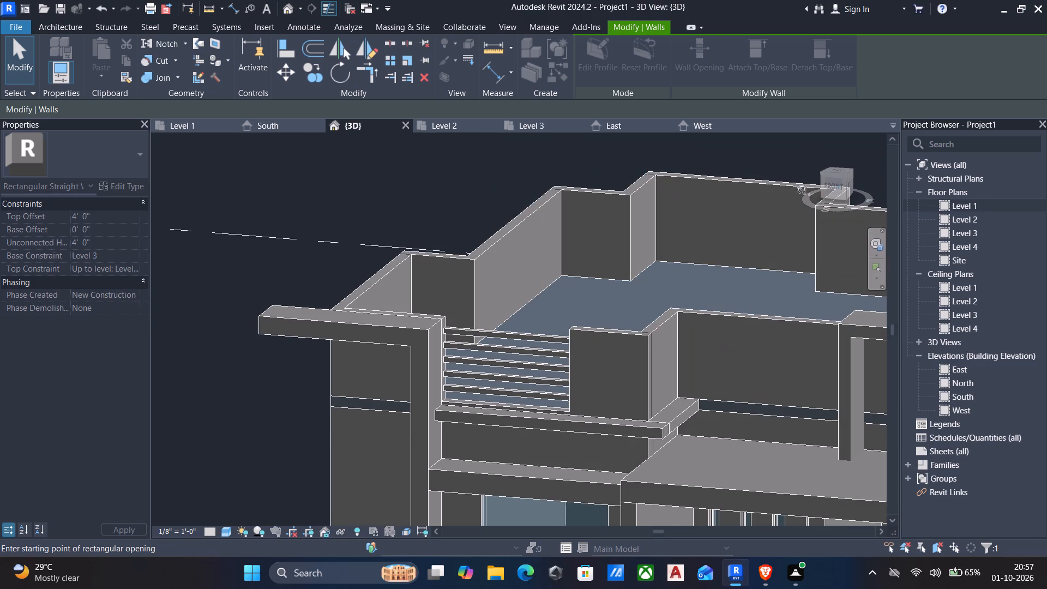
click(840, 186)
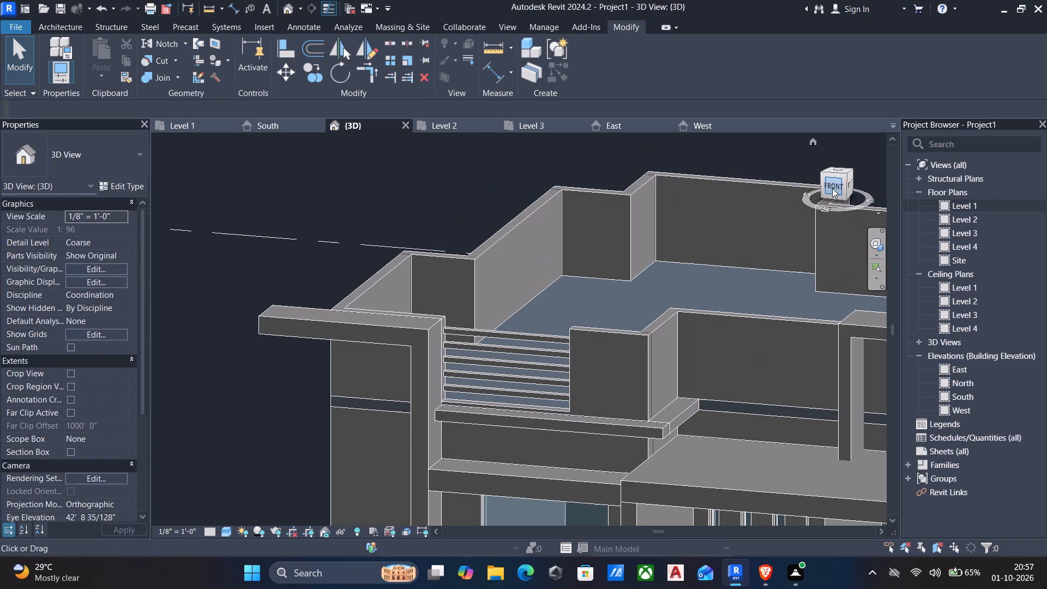
From the front, cut a rectangular wall opening about 5' 10" wide and 9" high in the parapet above the vertical slots.
click(832, 189)
scroll(537, 364, up, 5)
scroll(512, 283, up, 5)
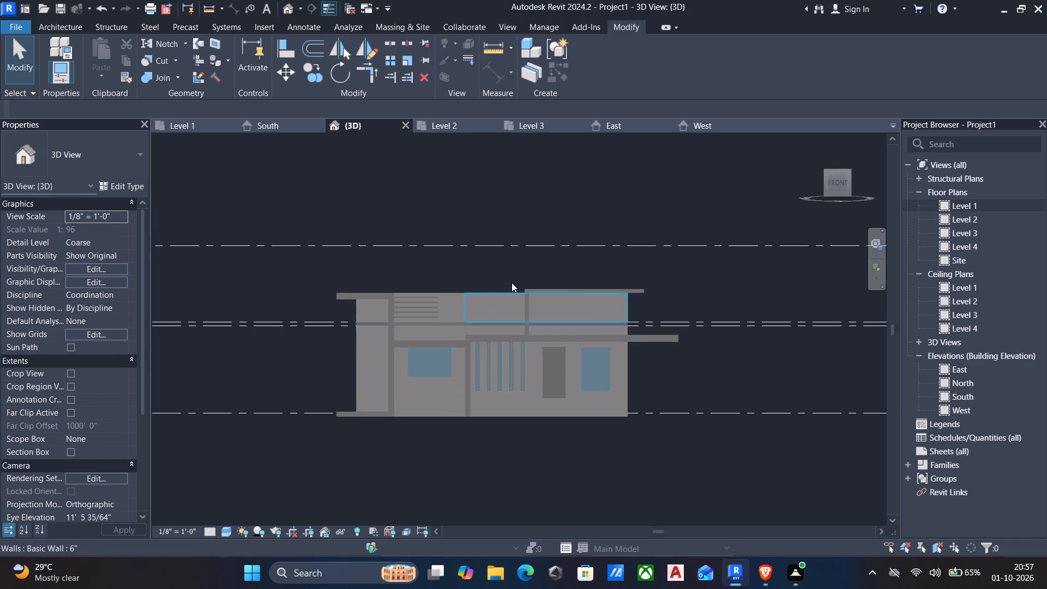
scroll(477, 315, up, 5)
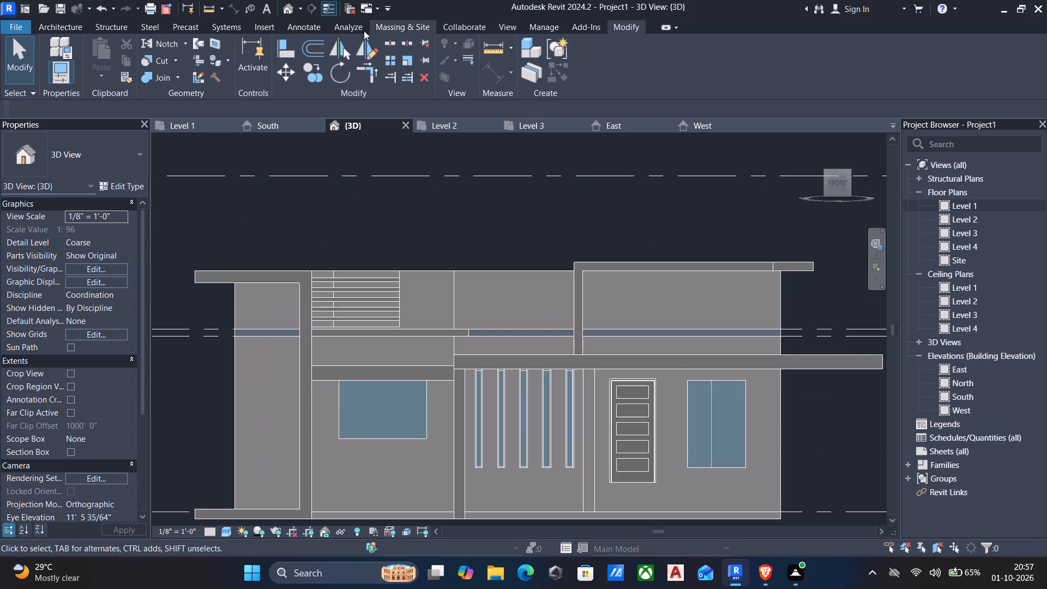
click(498, 274)
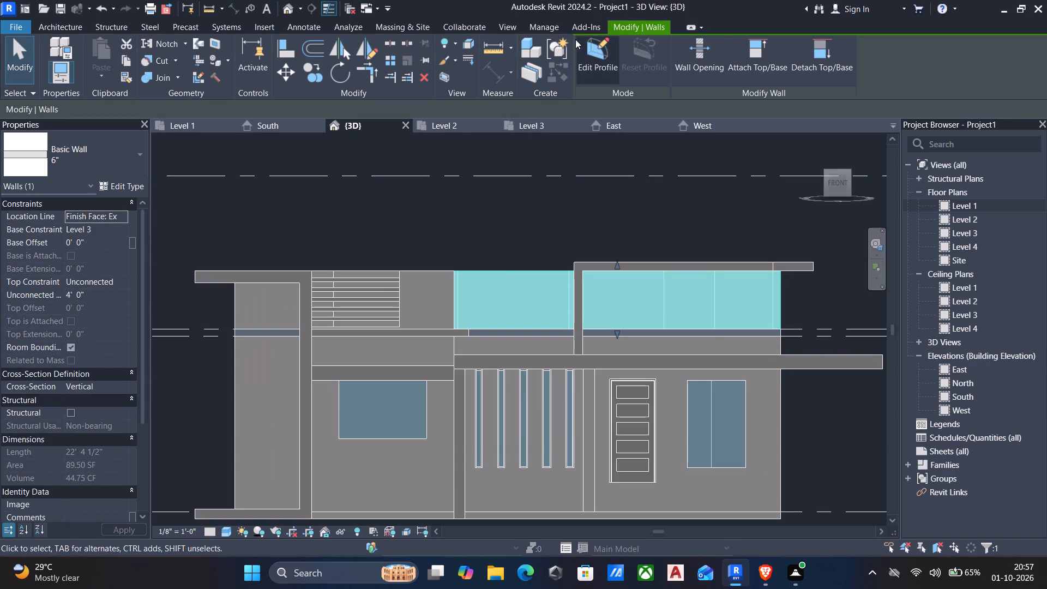
click(700, 55)
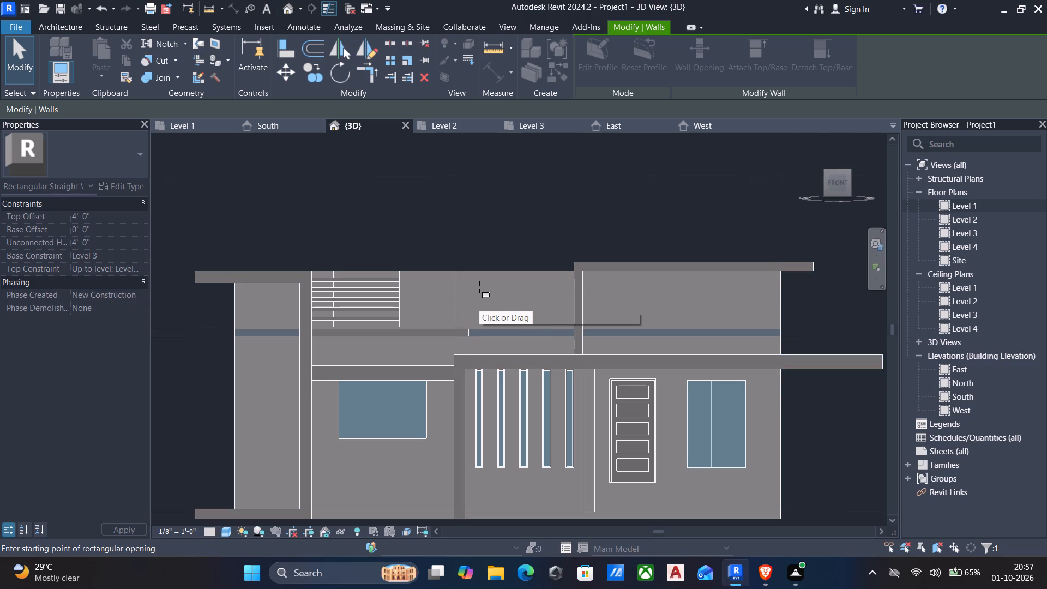
scroll(478, 293, up, 3)
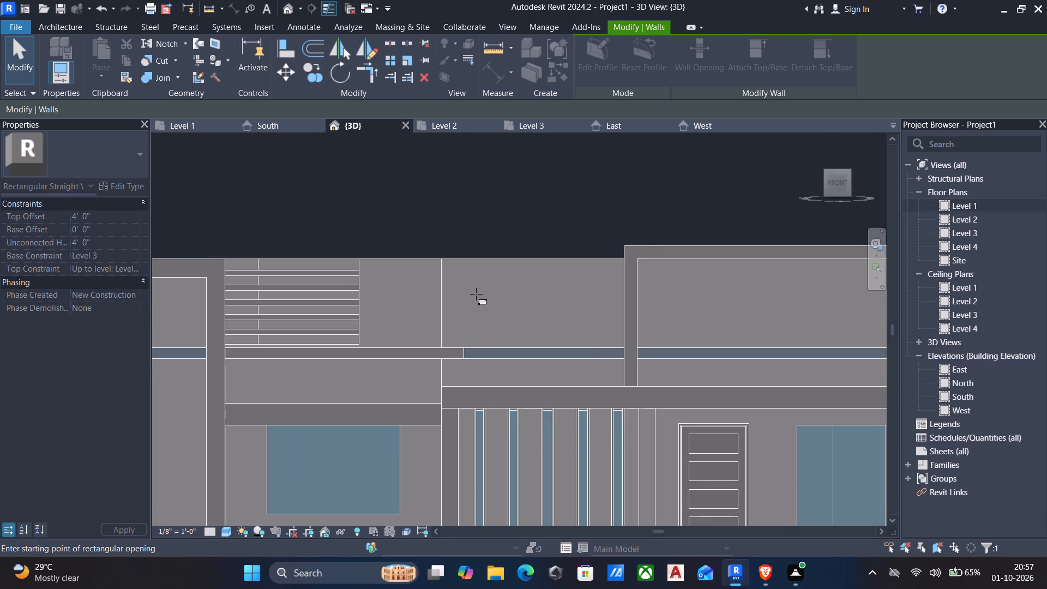
scroll(476, 294, up, 1)
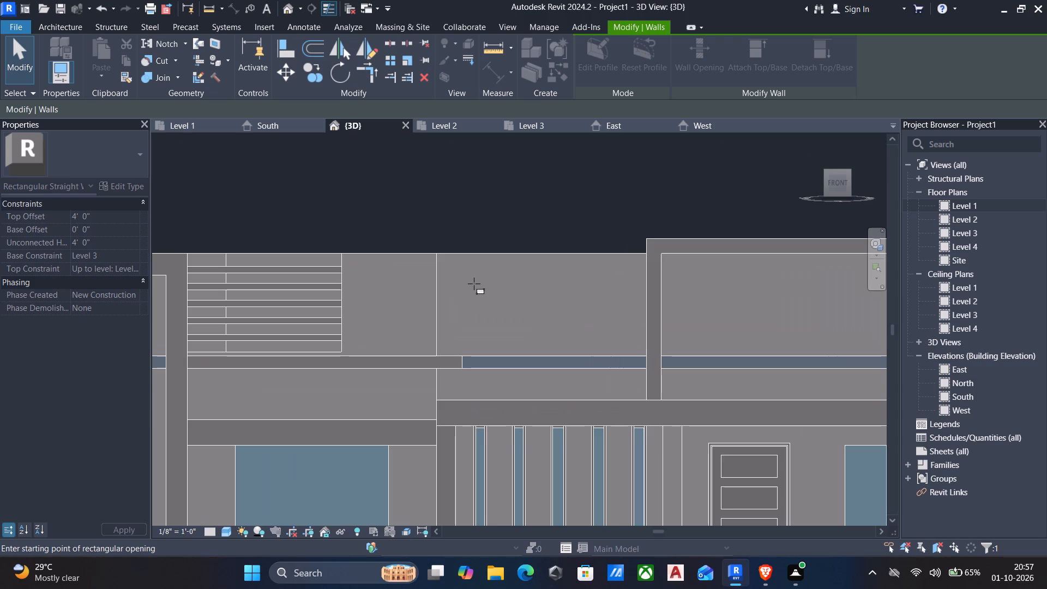
click(474, 284)
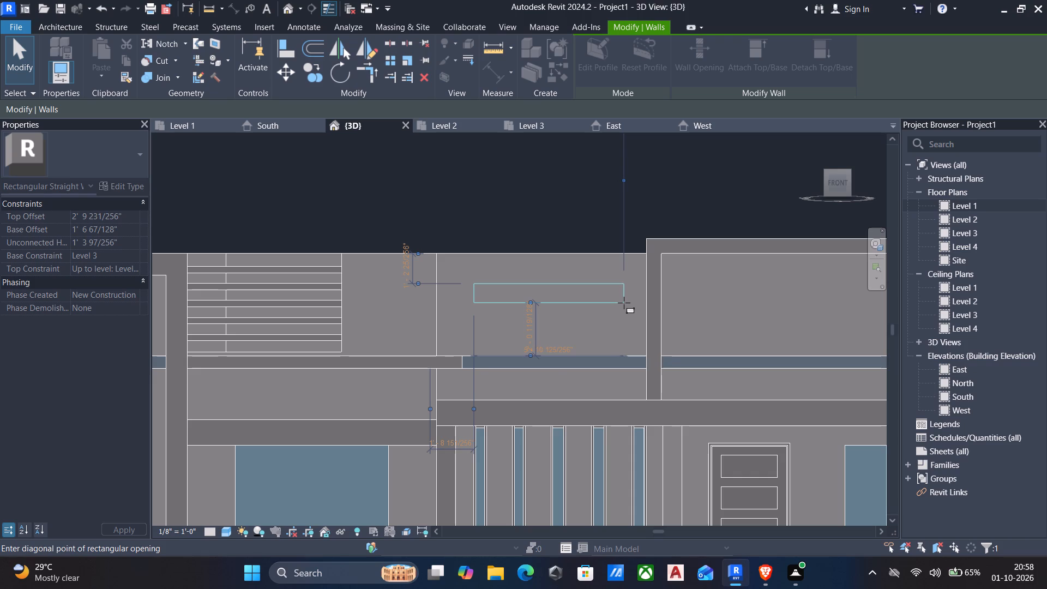
click(624, 303)
key(Escape)
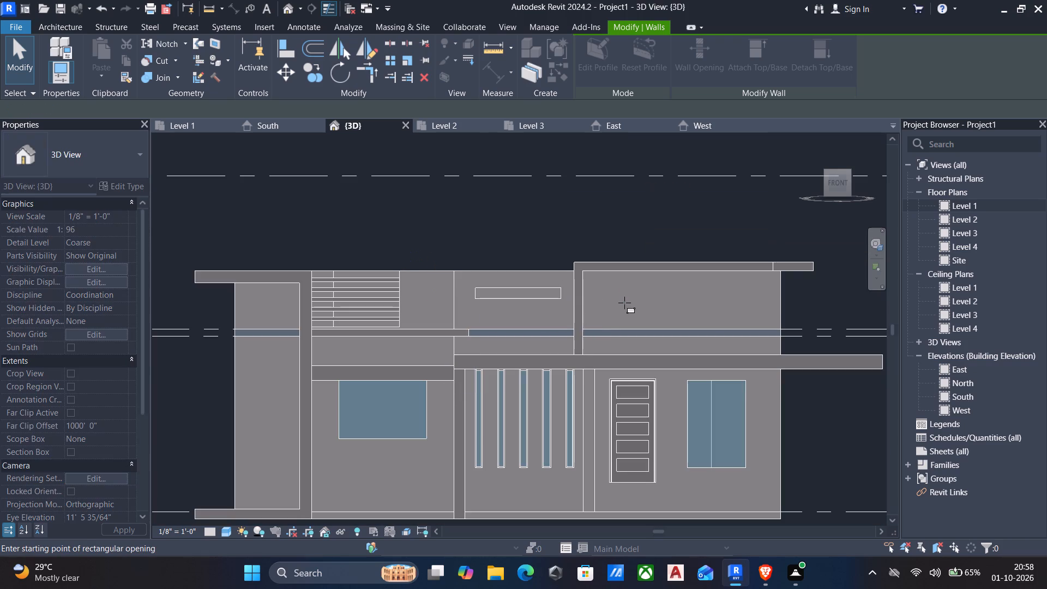
key(Escape)
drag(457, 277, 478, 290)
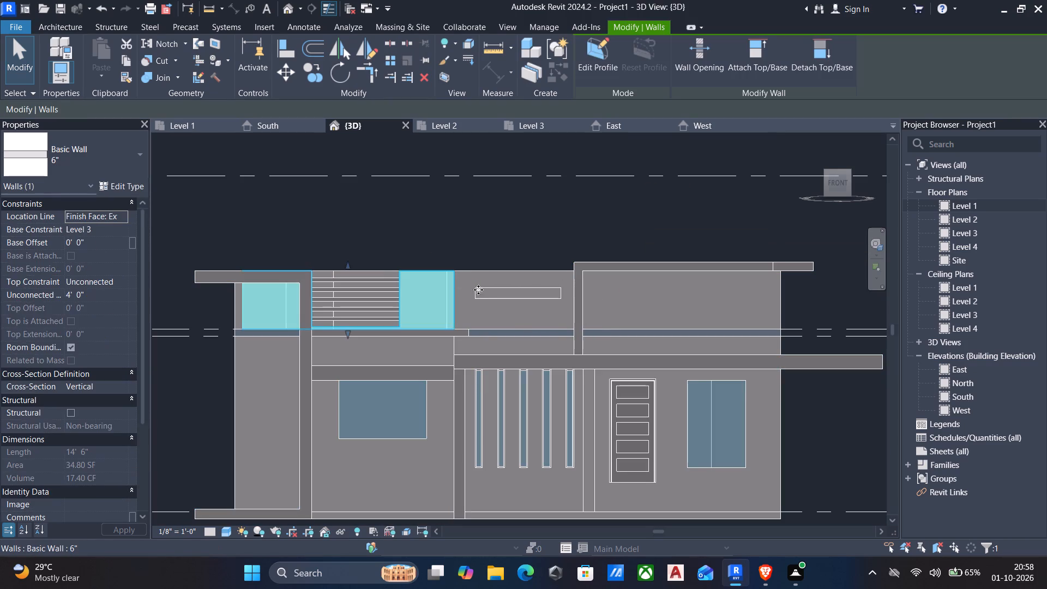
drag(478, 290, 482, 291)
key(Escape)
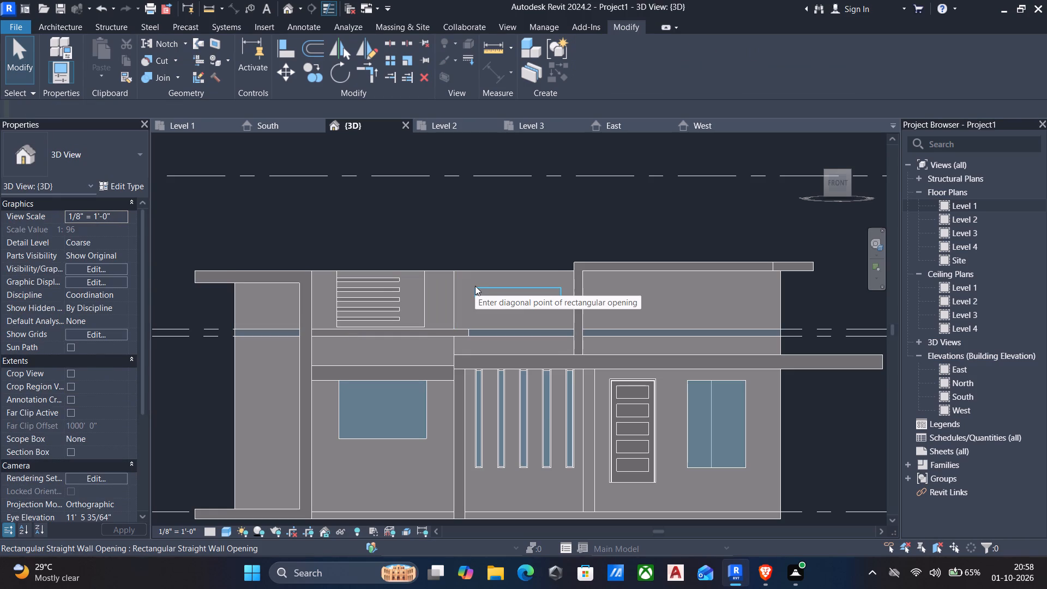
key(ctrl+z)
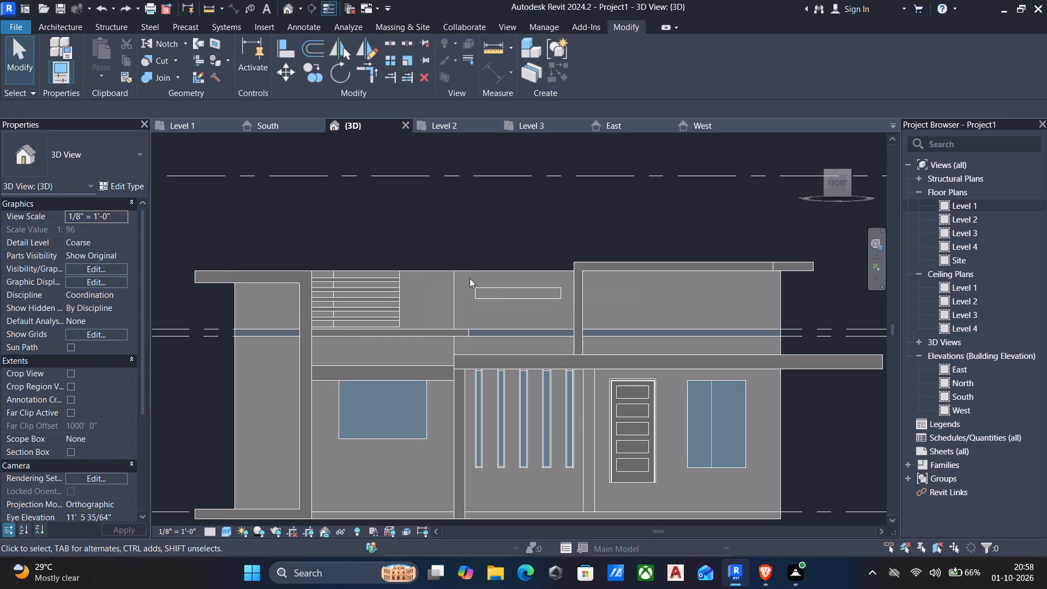
Nudge the new parapet opening 4" down and 2" towards the middle frame's upright.
drag(469, 278, 568, 310)
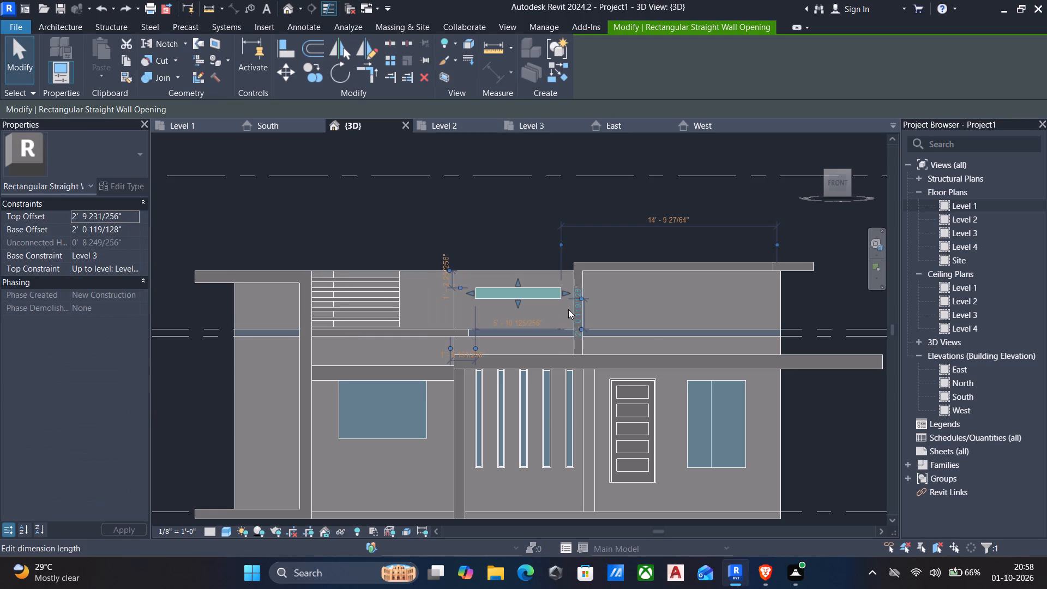
key(Down)
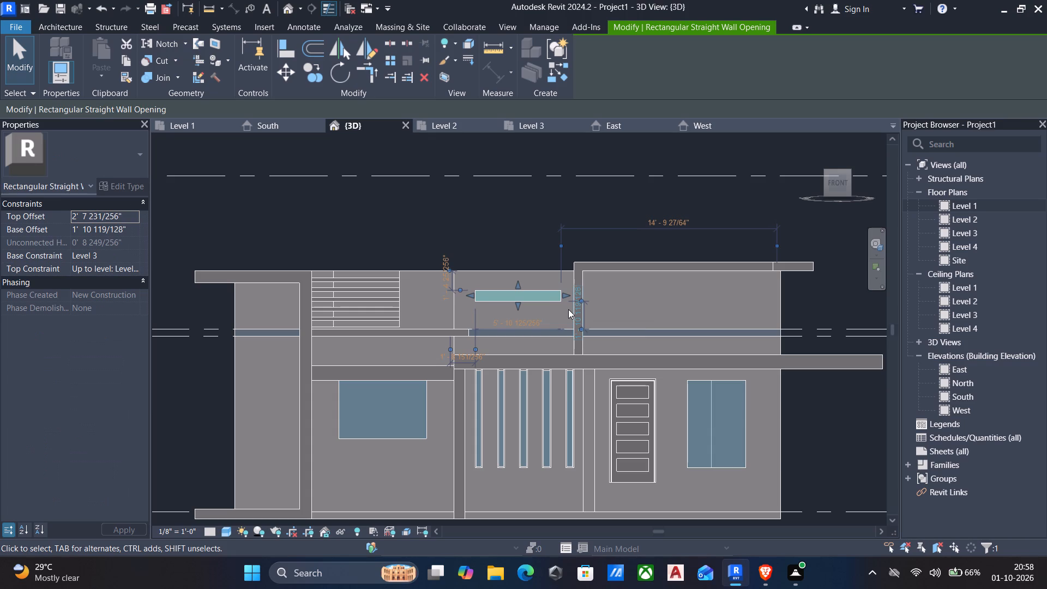
key(Down)
key(Right)
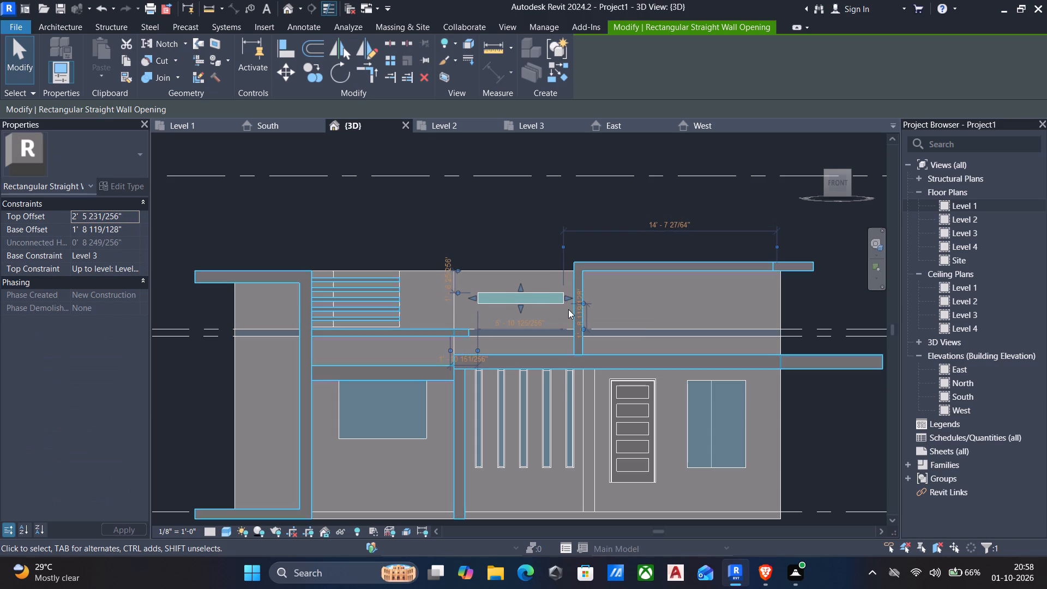
key(Escape)
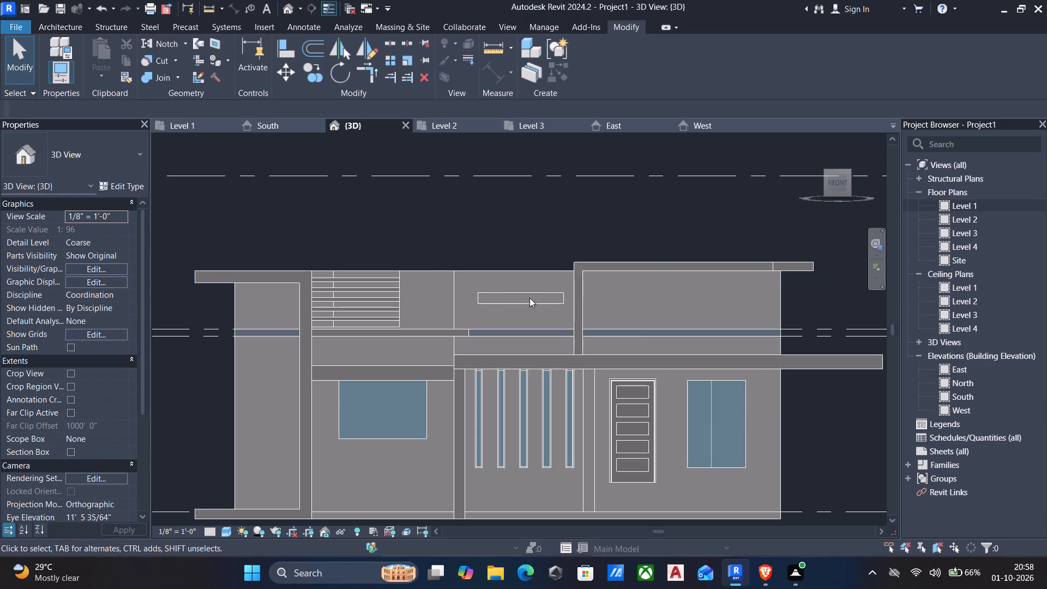
Make the parapet opening taller by lowering its bottom edge to a base offset of 1' 4" and raising its top edge slightly.
scroll(529, 298, up, 4)
click(529, 298)
click(519, 309)
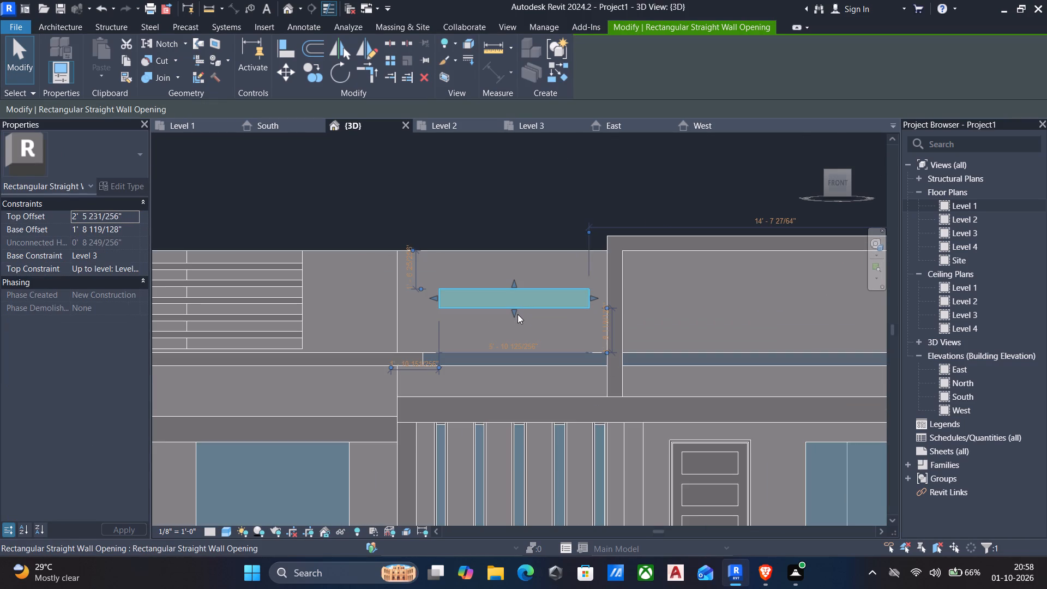
drag(515, 313, 514, 320)
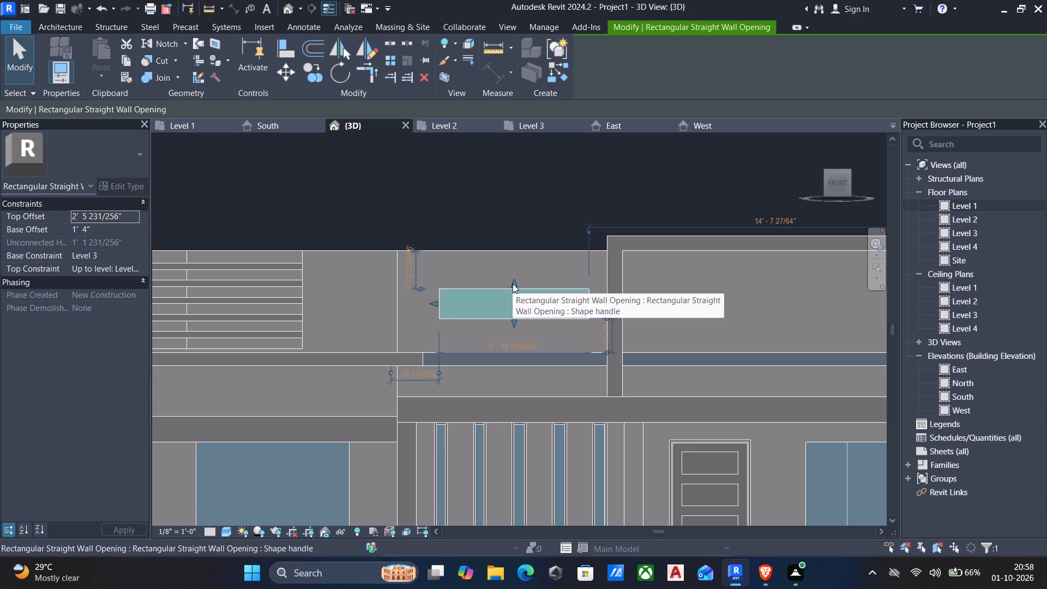
drag(513, 284, 512, 278)
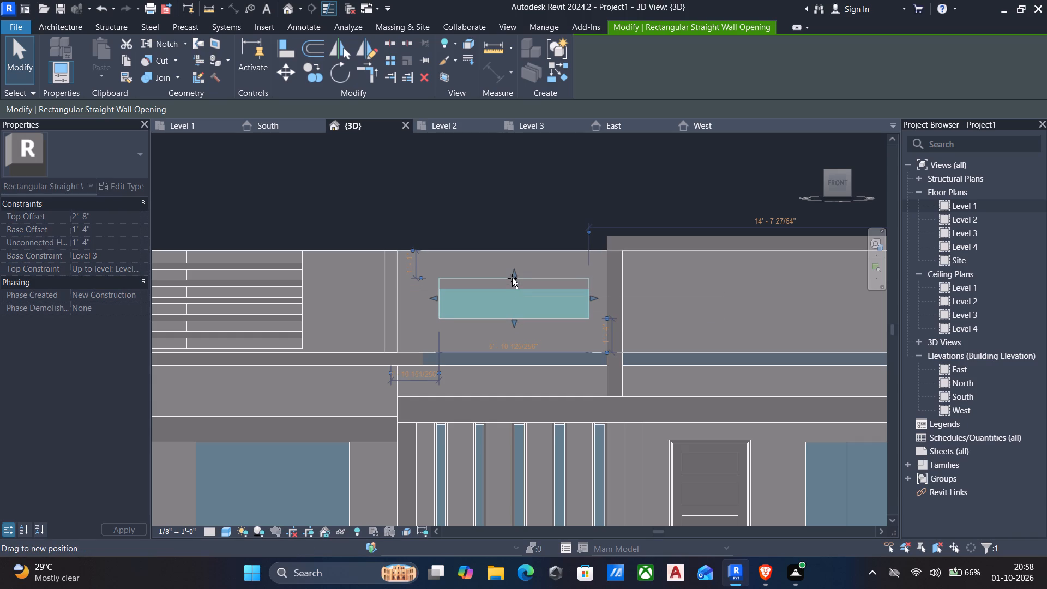
drag(512, 278, 512, 278)
key(Escape)
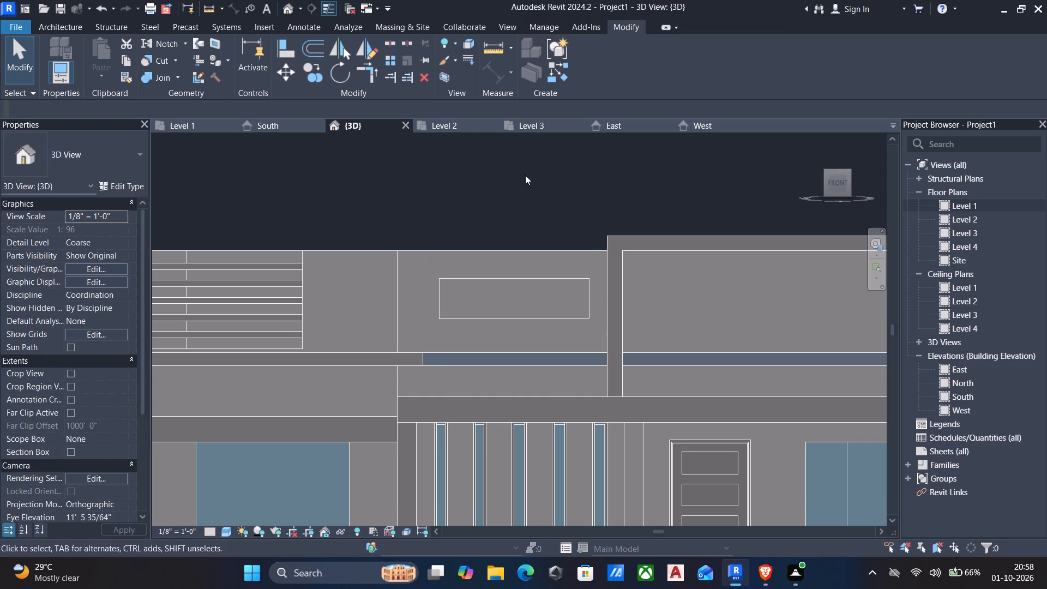
Open the facade's in-place model for editing and start an extrusion with its work plane on the parapet wall containing the rectangular opening.
scroll(530, 146, down, 2)
shift+middle_drag(530, 161, 500, 188)
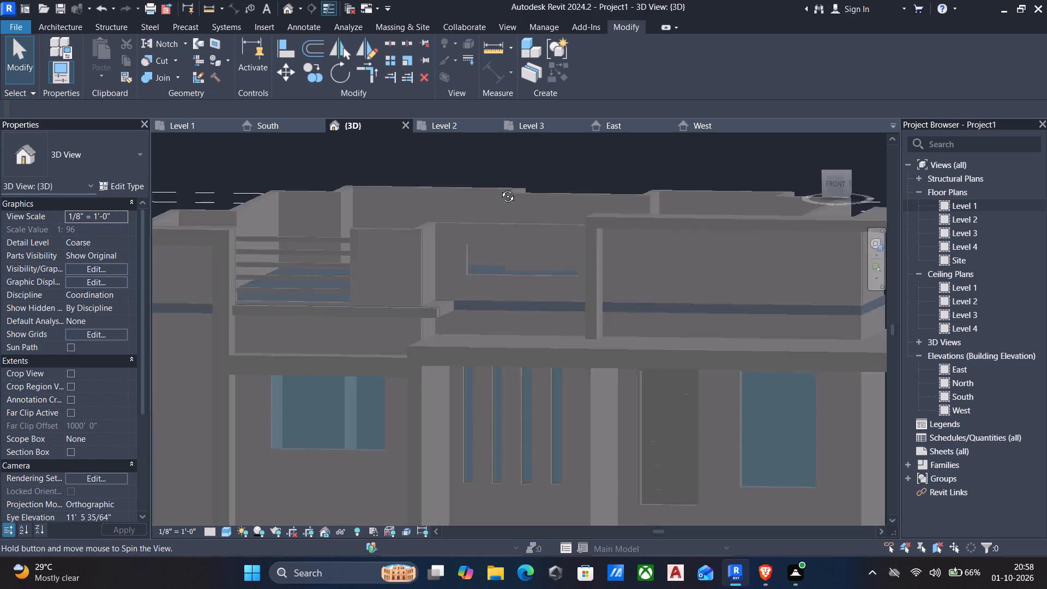
shift+middle_drag(500, 188, 479, 241)
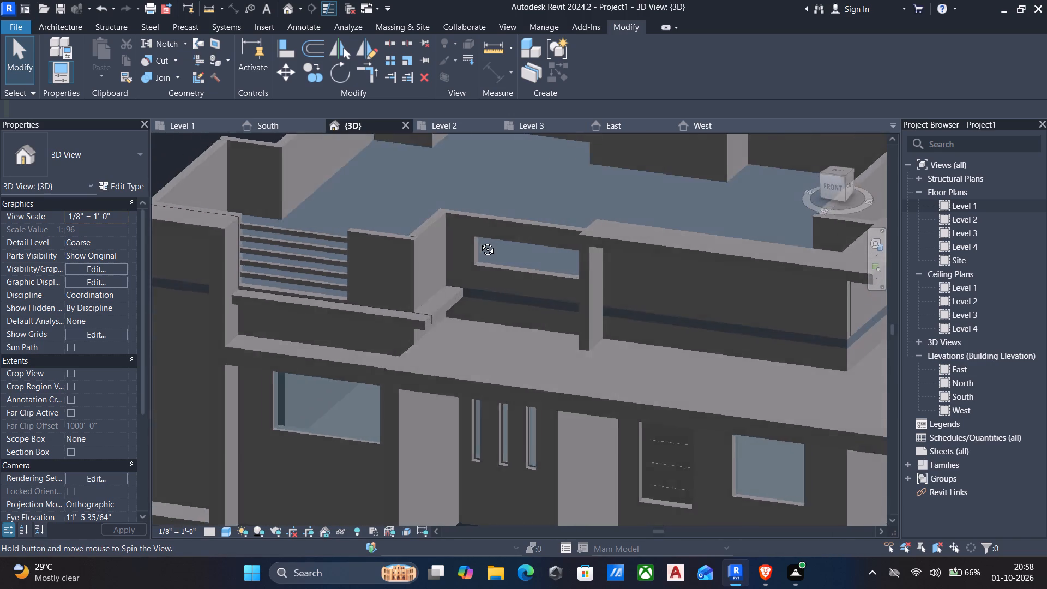
shift+middle_drag(479, 241, 532, 300)
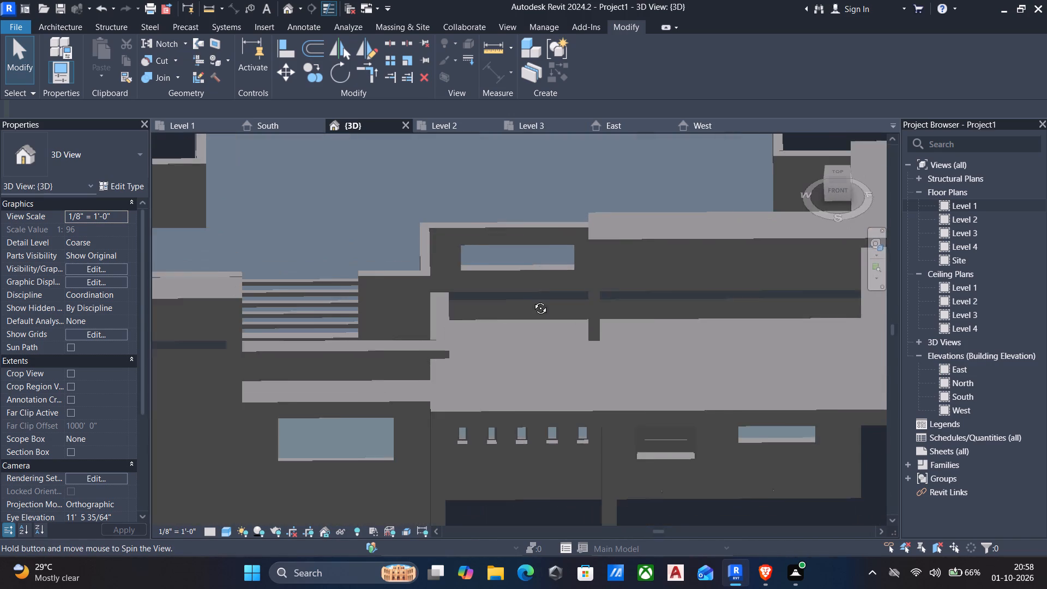
shift+middle_drag(532, 300, 534, 300)
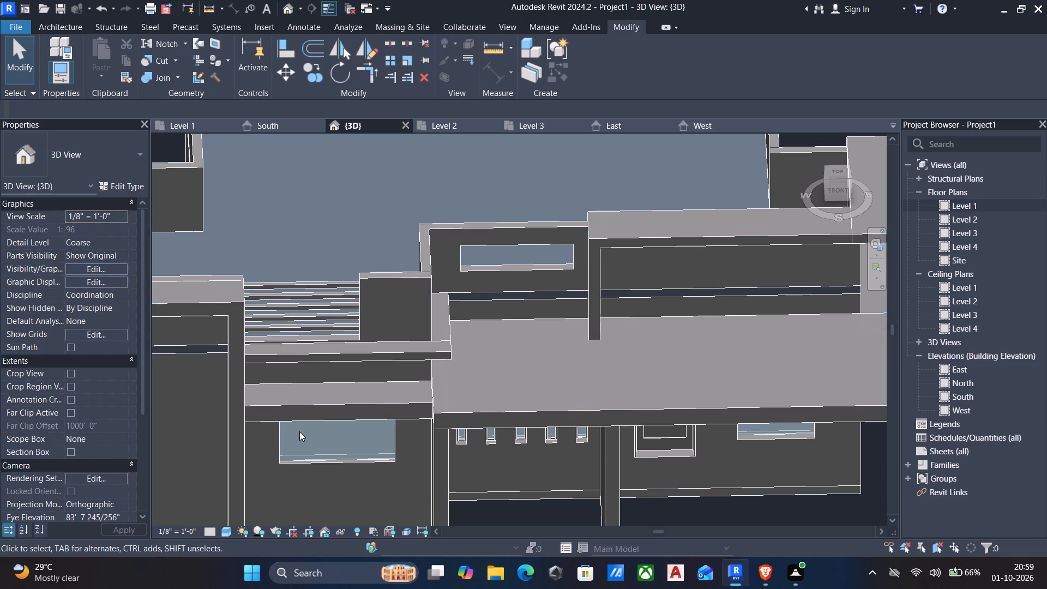
click(394, 360)
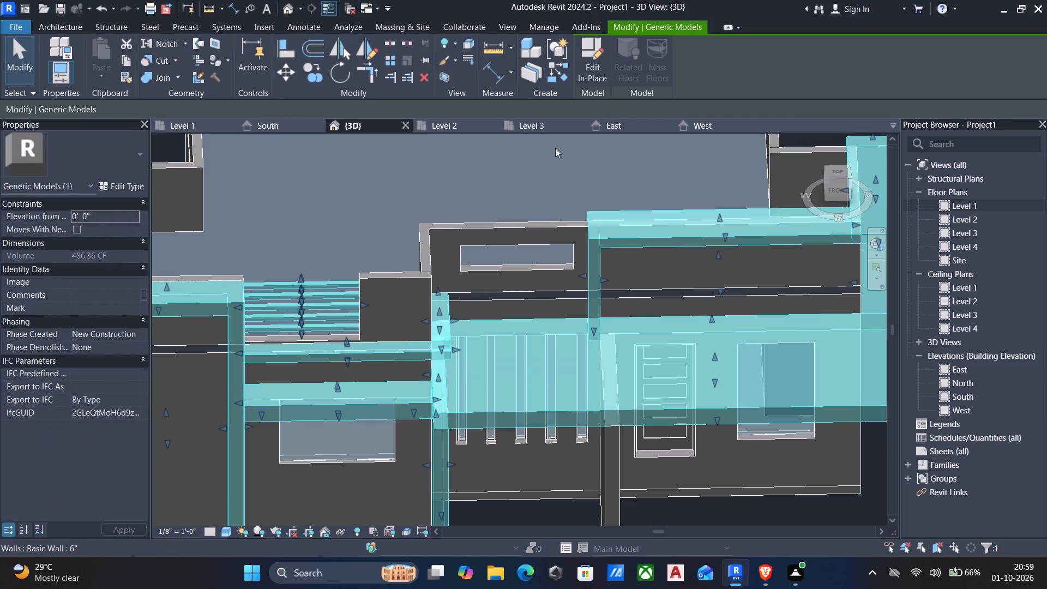
click(586, 65)
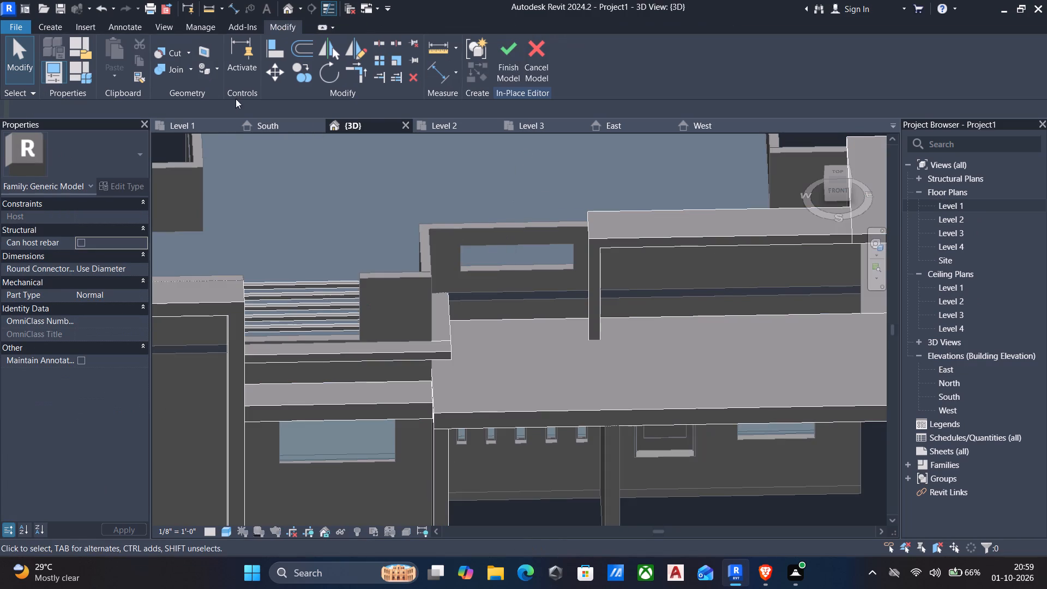
click(39, 24)
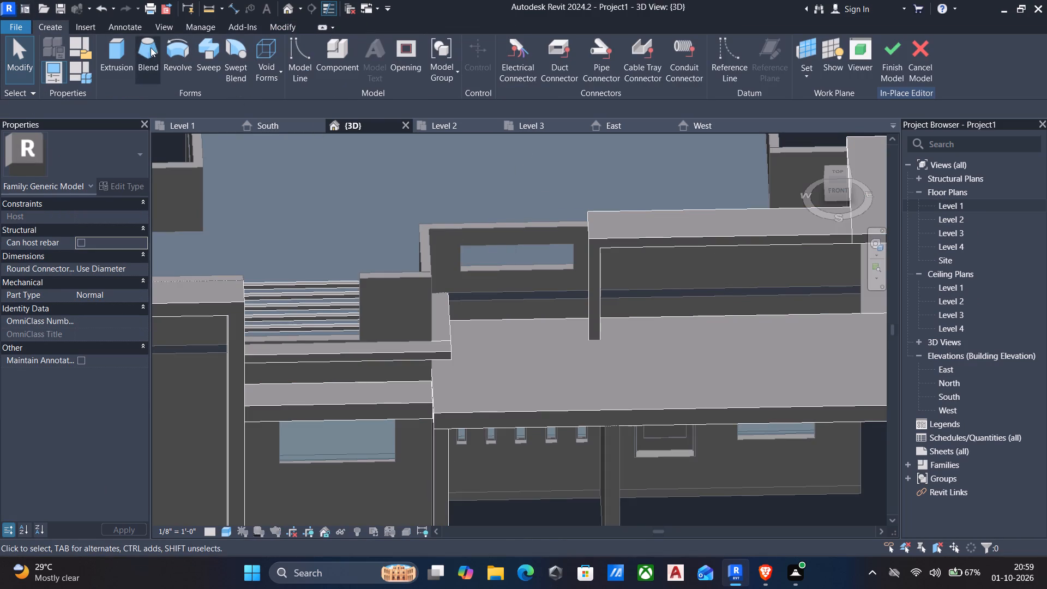
click(125, 53)
click(622, 81)
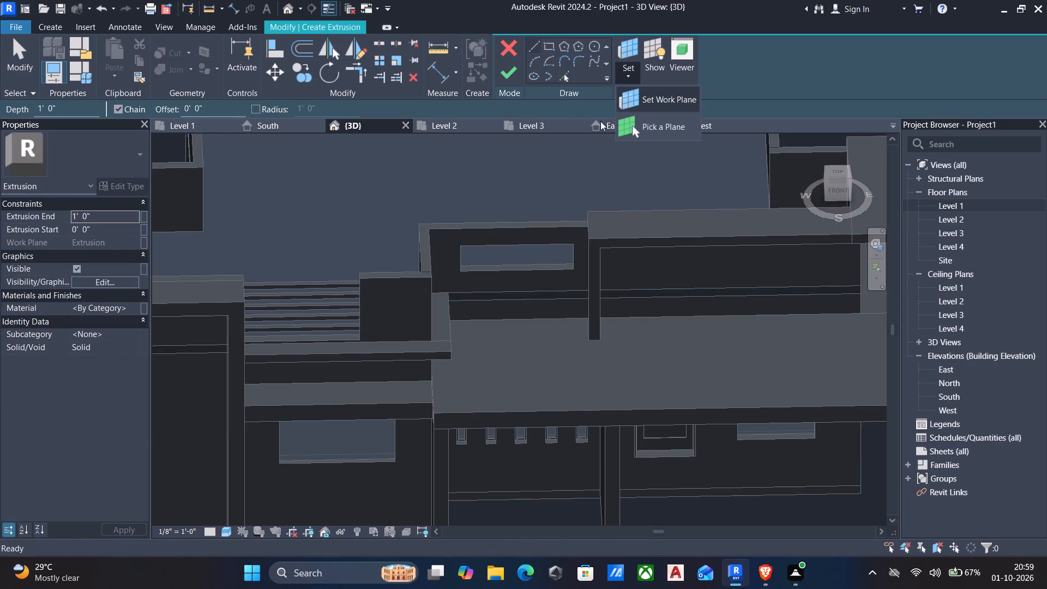
click(659, 130)
click(534, 231)
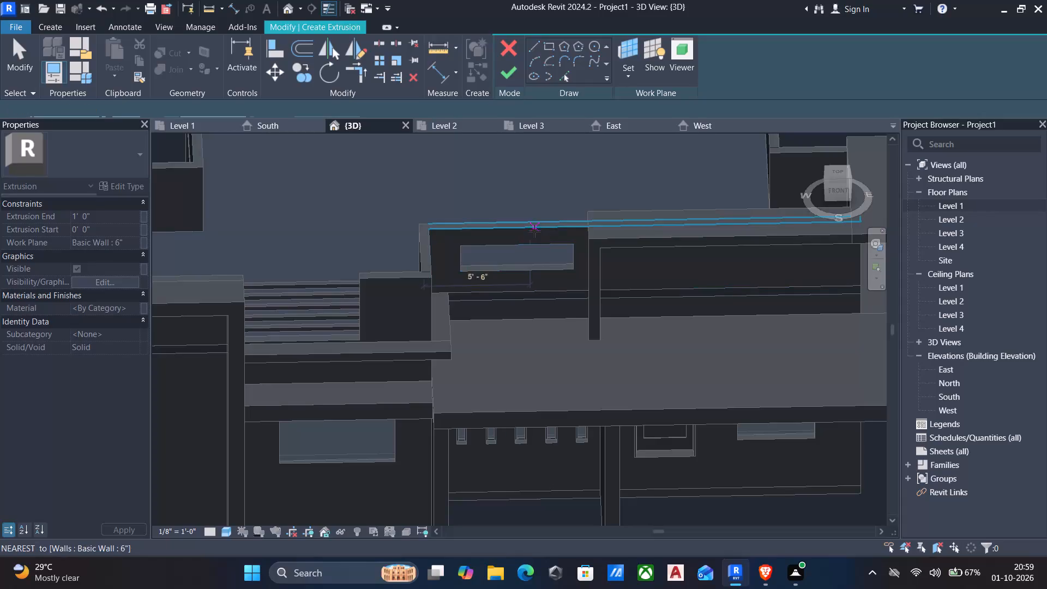
From the front, sketch a rectangle offset 2" outside the parapet opening's edges and finish the extrusion.
click(838, 191)
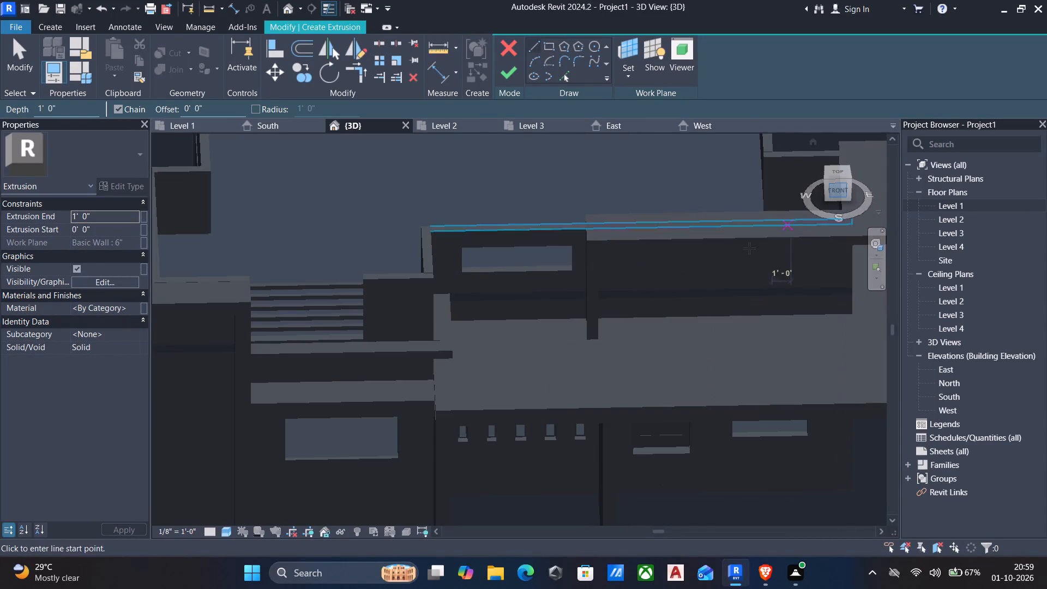
scroll(511, 327, up, 15)
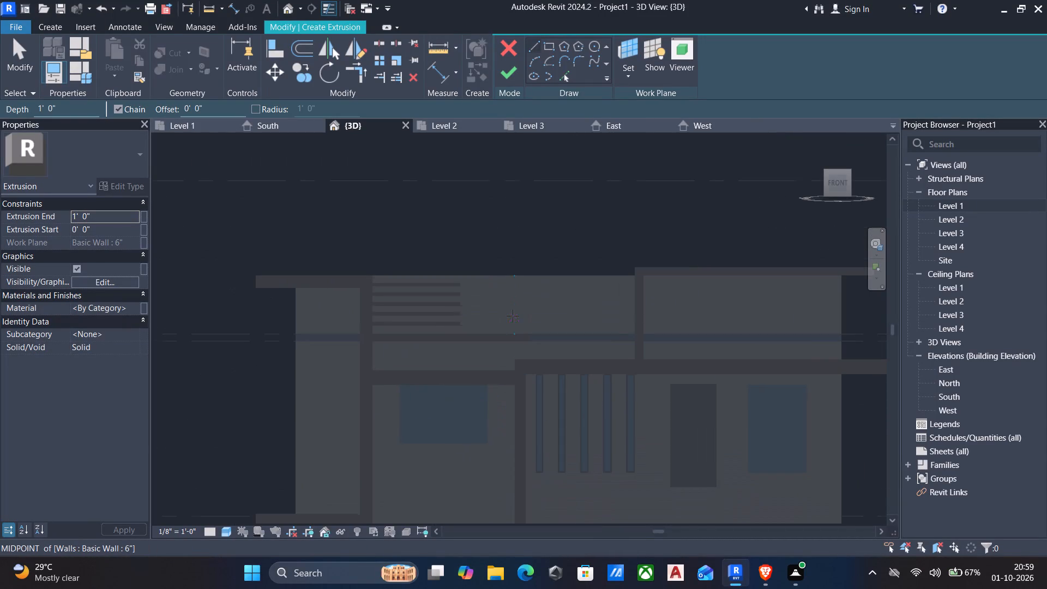
scroll(513, 314, up, 5)
scroll(540, 254, down, 2)
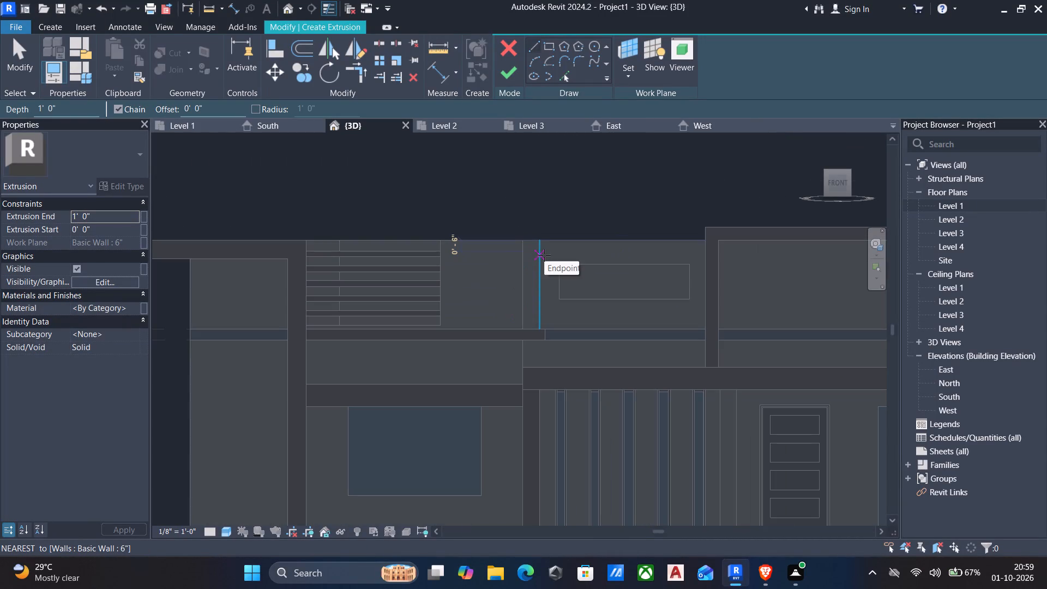
scroll(545, 256, up, 3)
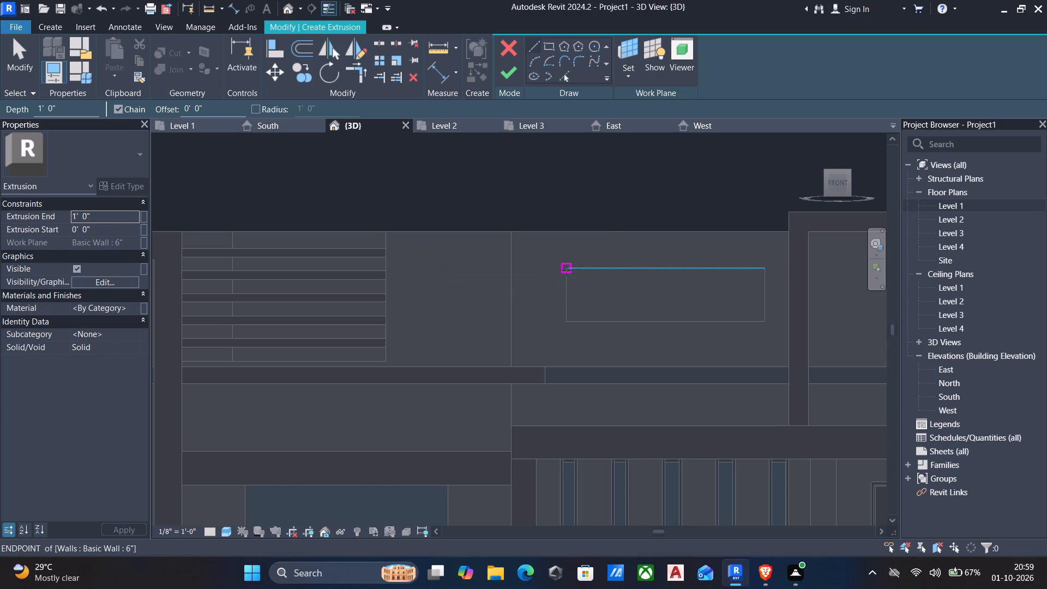
drag(225, 109, 39, 90)
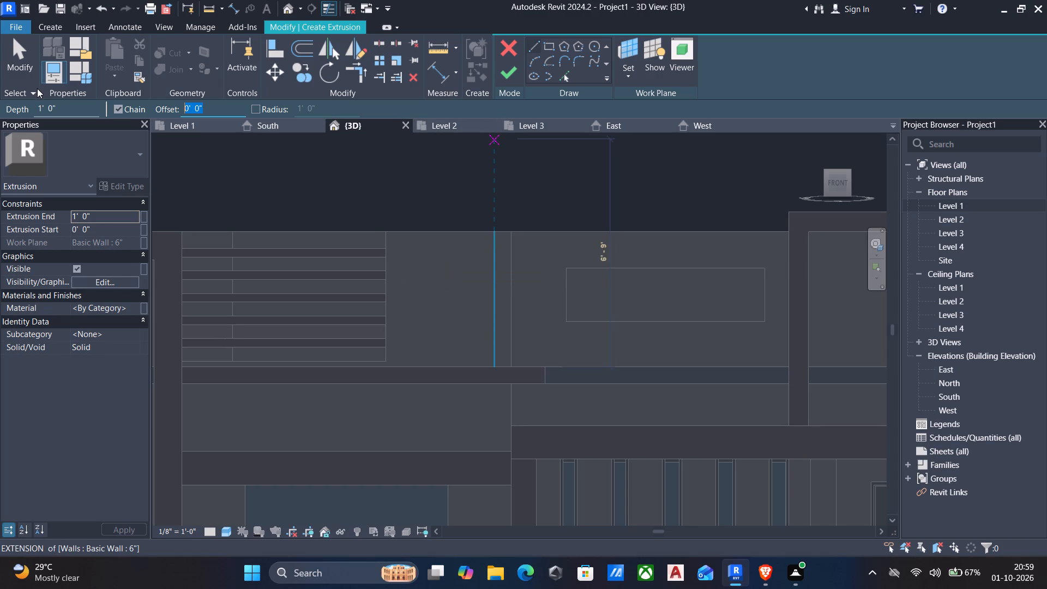
key(2)
key(shift+quotedbl)
key(Return)
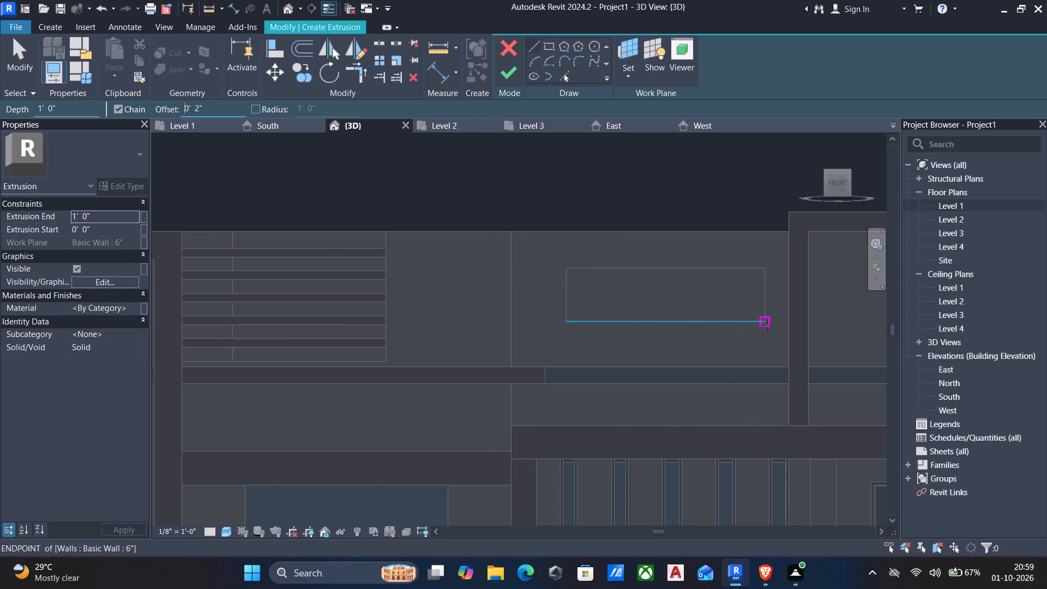
click(550, 44)
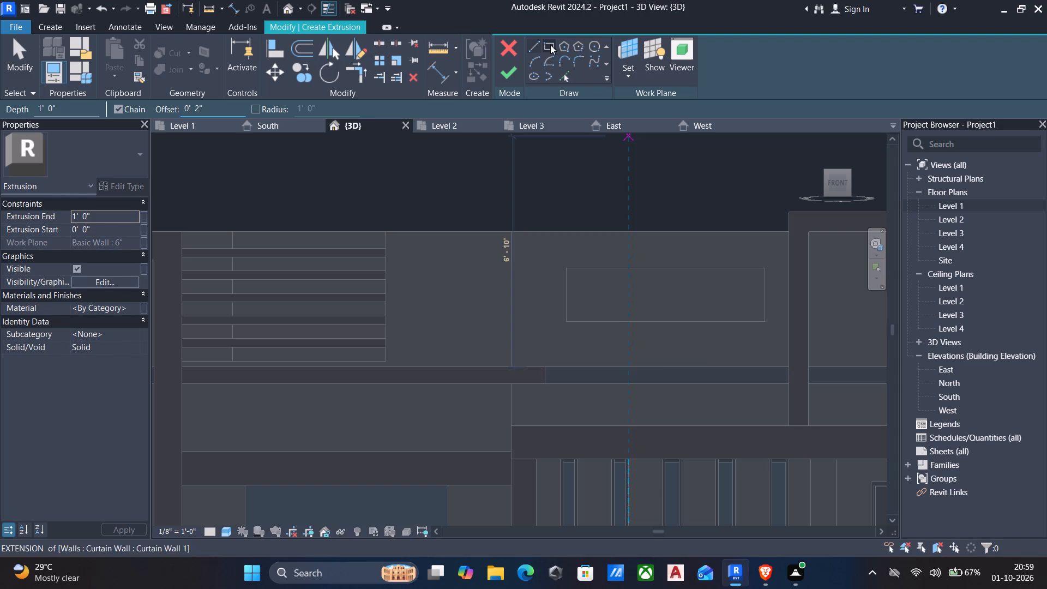
click(760, 322)
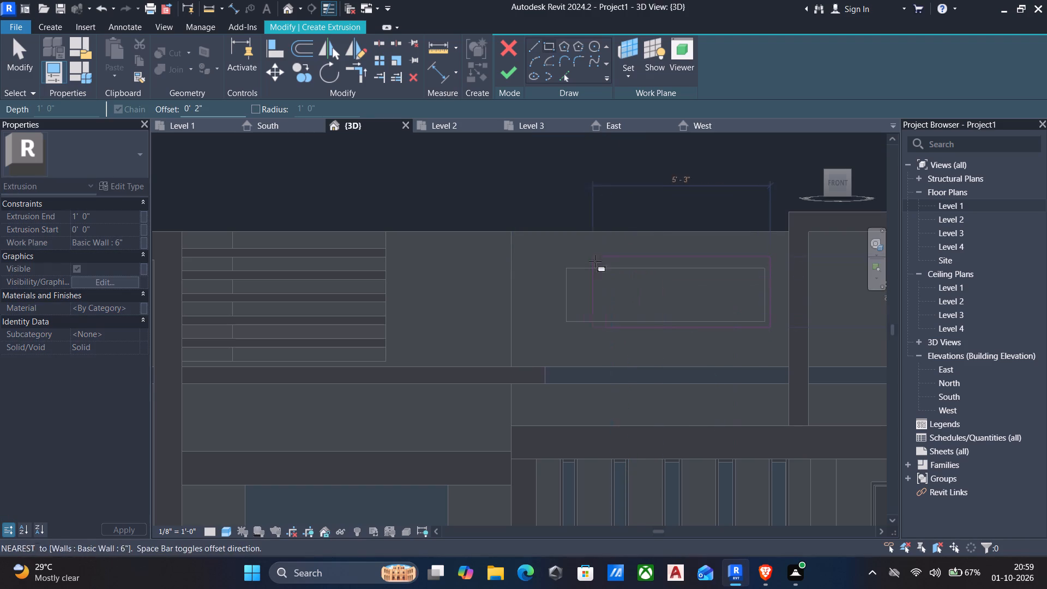
click(564, 268)
key(Escape)
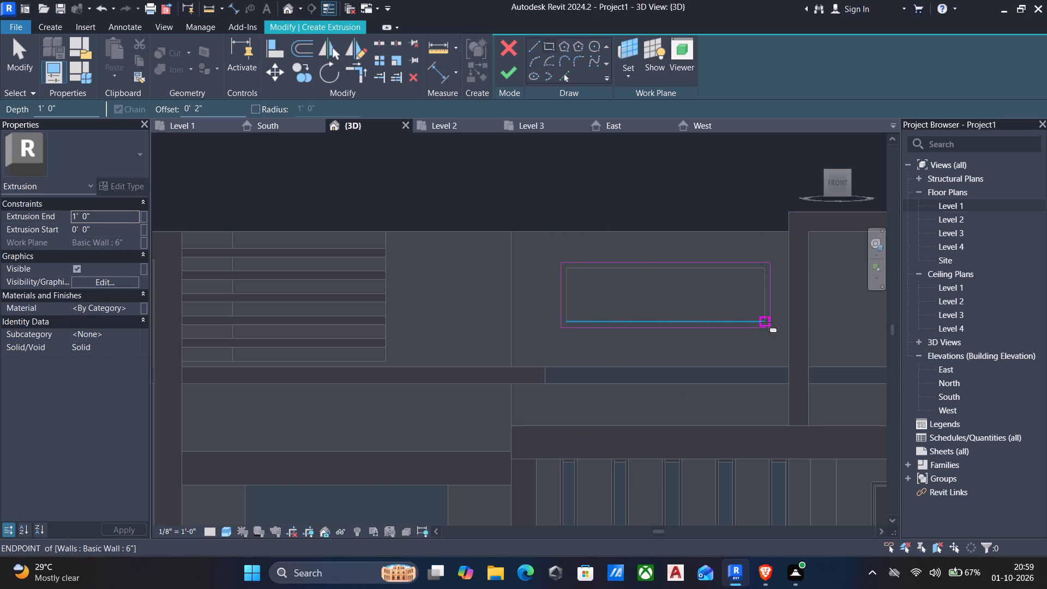
key(Escape)
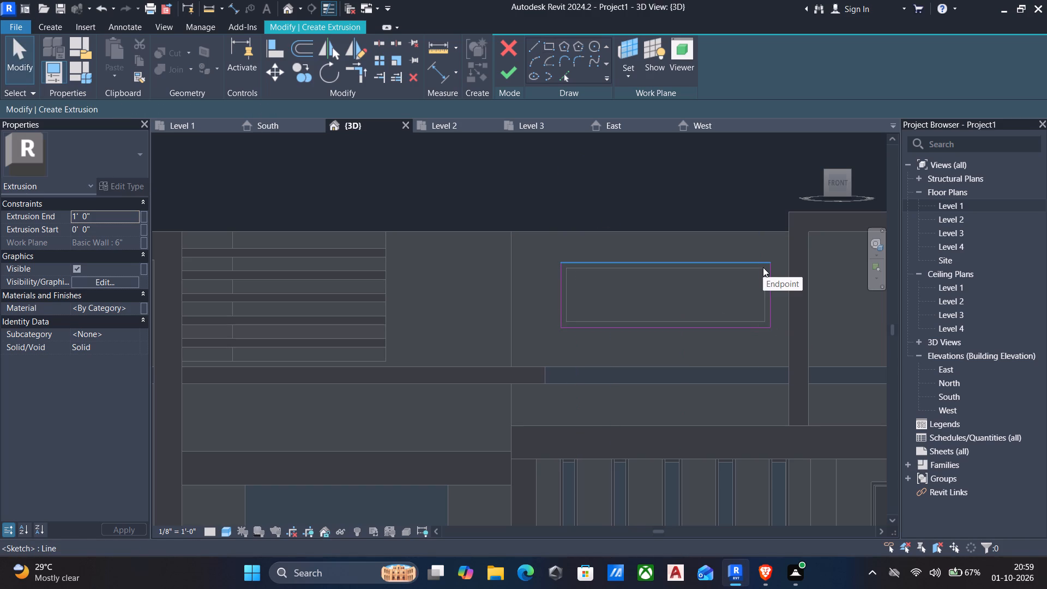
click(508, 80)
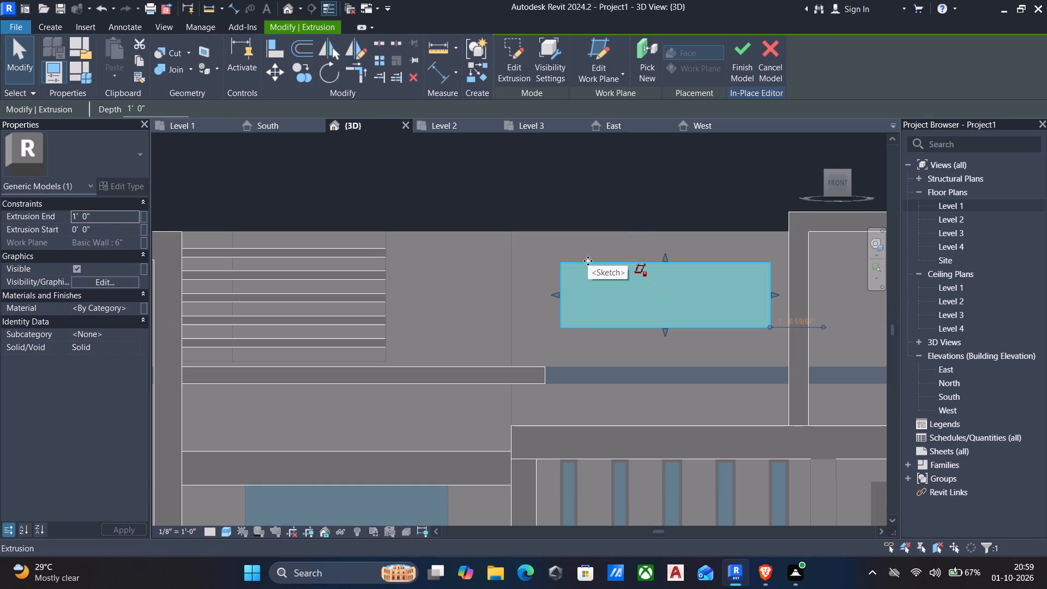
Edit the extrusion's sketch to add an inner rectangle with zero offset along the parapet opening's edges, leaving a 2" wide frame.
click(516, 66)
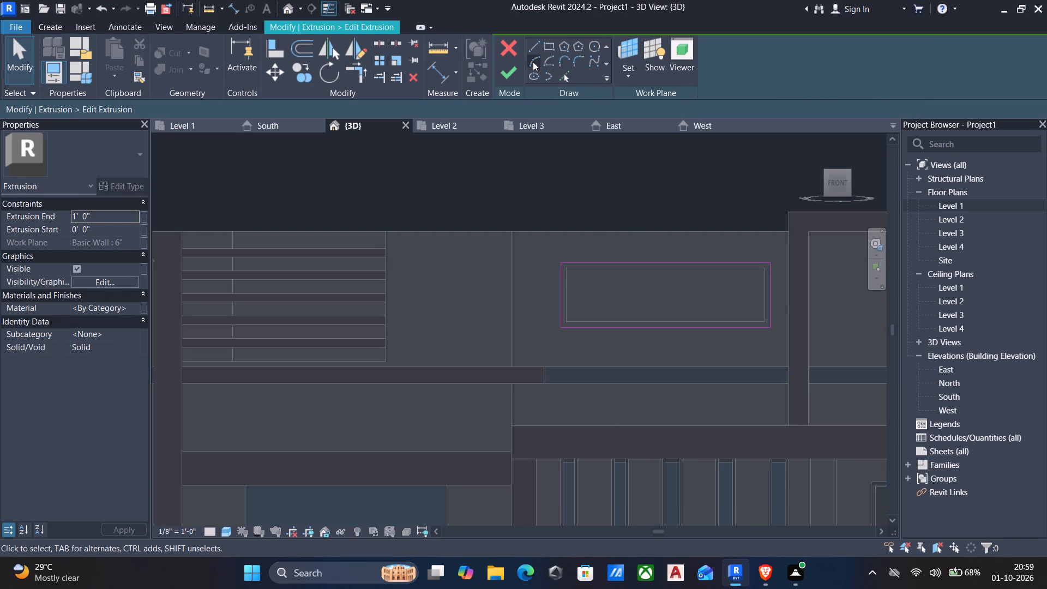
click(549, 53)
scroll(570, 277, up, 4)
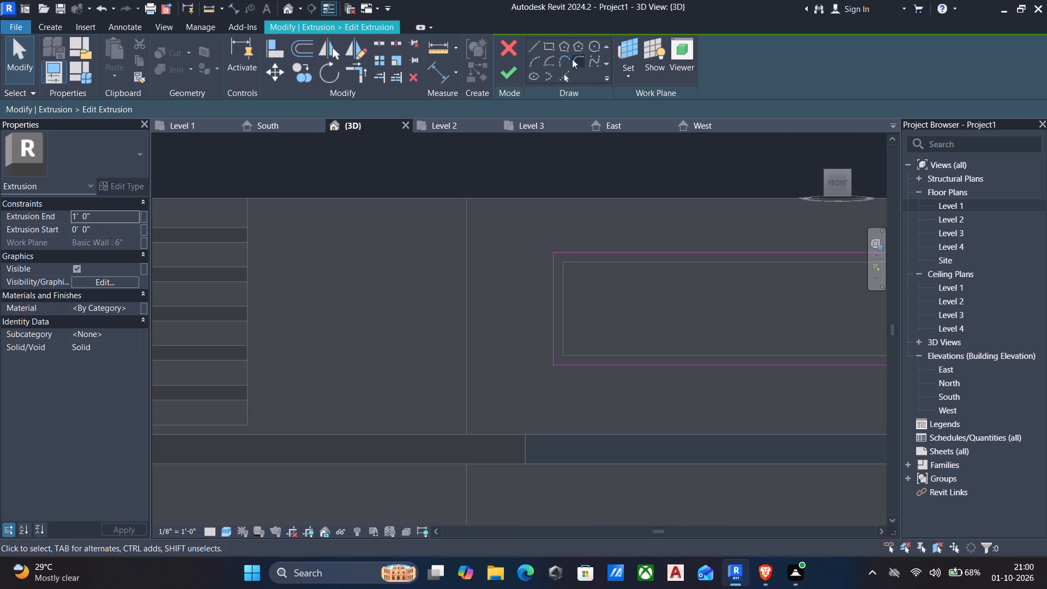
click(543, 48)
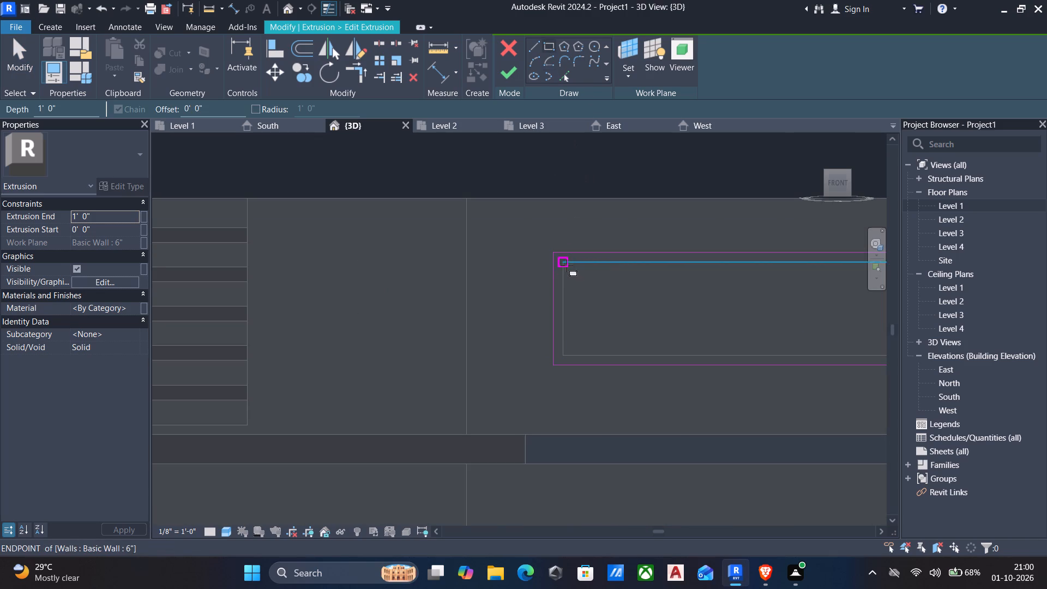
click(567, 266)
scroll(592, 301, down, 2)
middle_drag(600, 317, 581, 315)
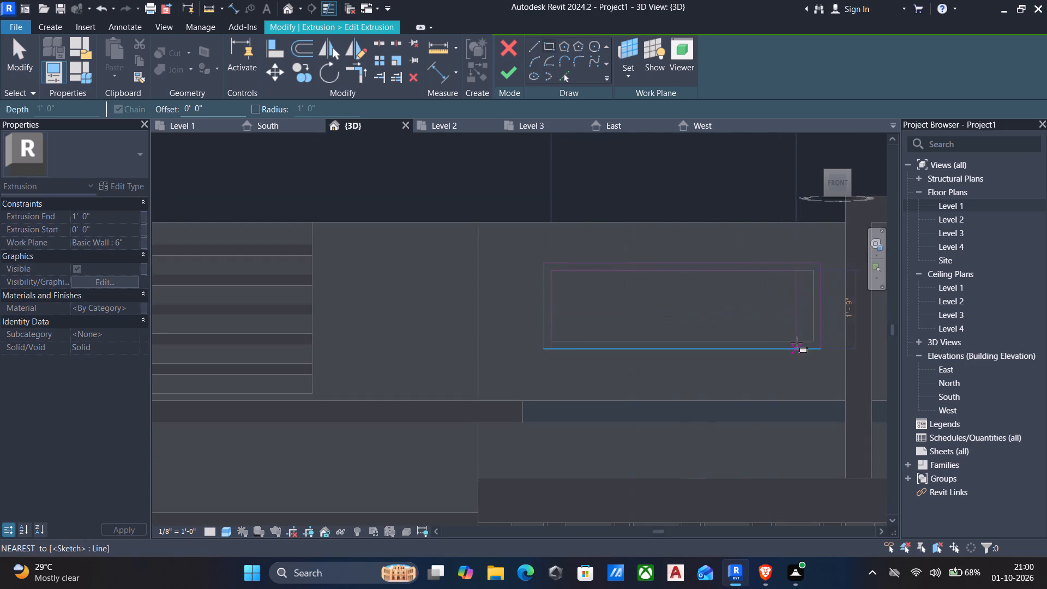
click(810, 338)
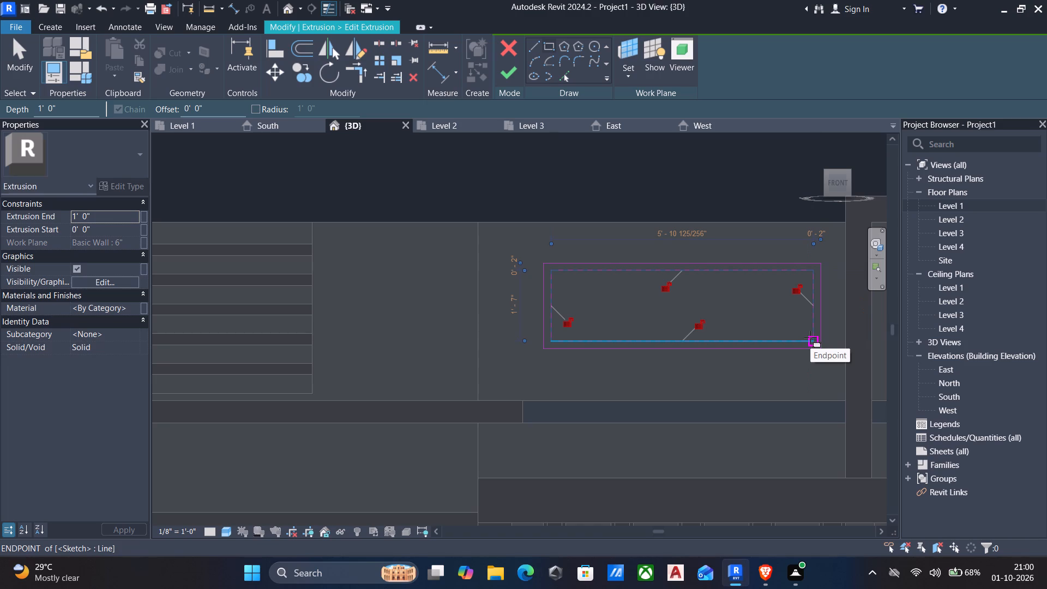
key(Escape)
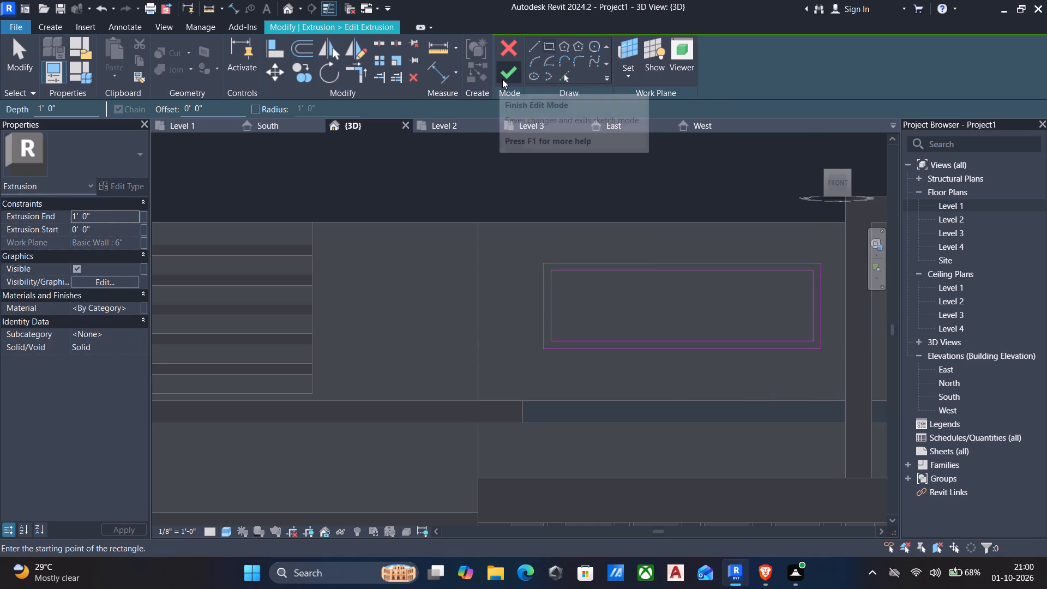
click(503, 79)
Set the opening frame's extrusion end to 2" and finish the in-place model.
scroll(579, 275, down, 1)
shift+middle_drag(586, 289, 512, 372)
scroll(523, 344, down, 1)
middle_drag(540, 342, 512, 361)
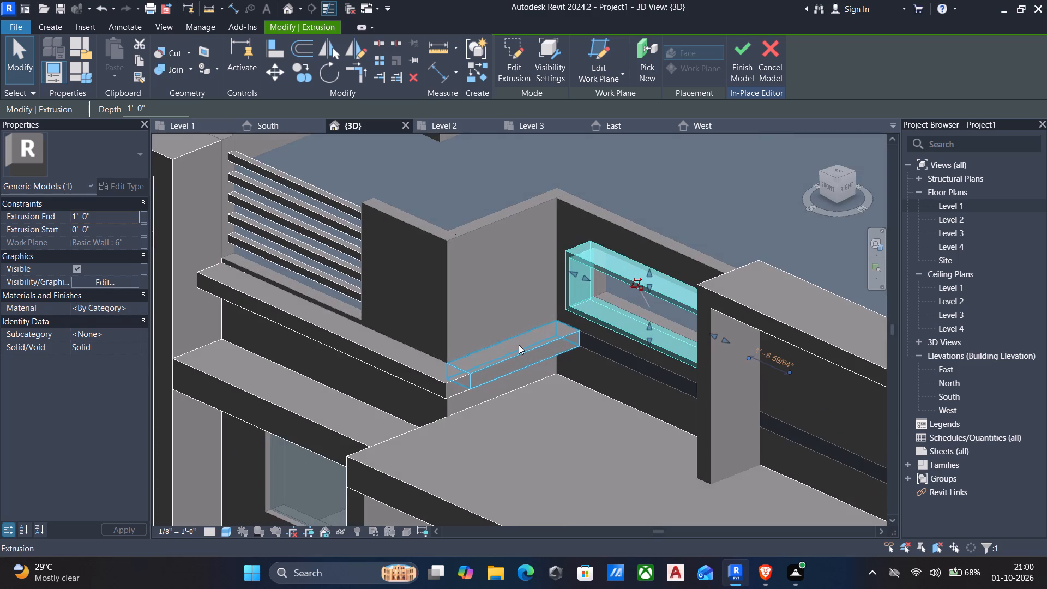
click(111, 211)
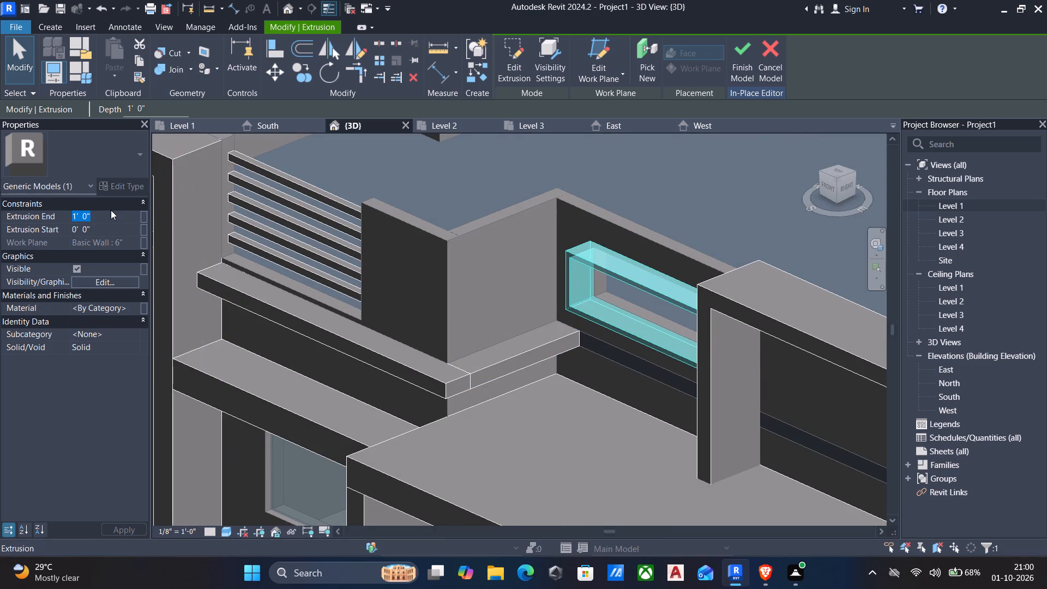
text(2")
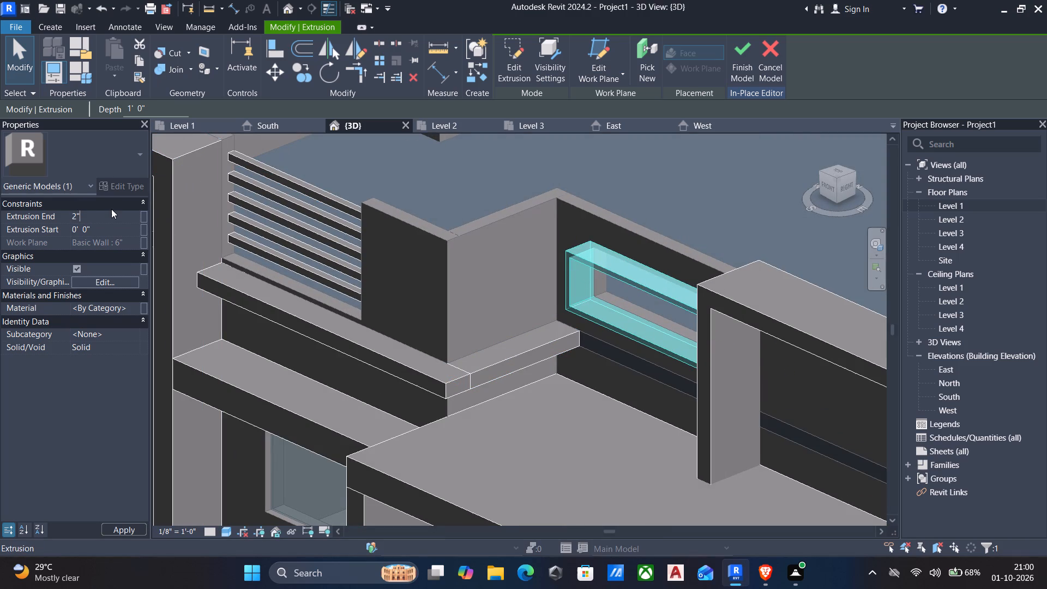
key(Return)
key(Escape)
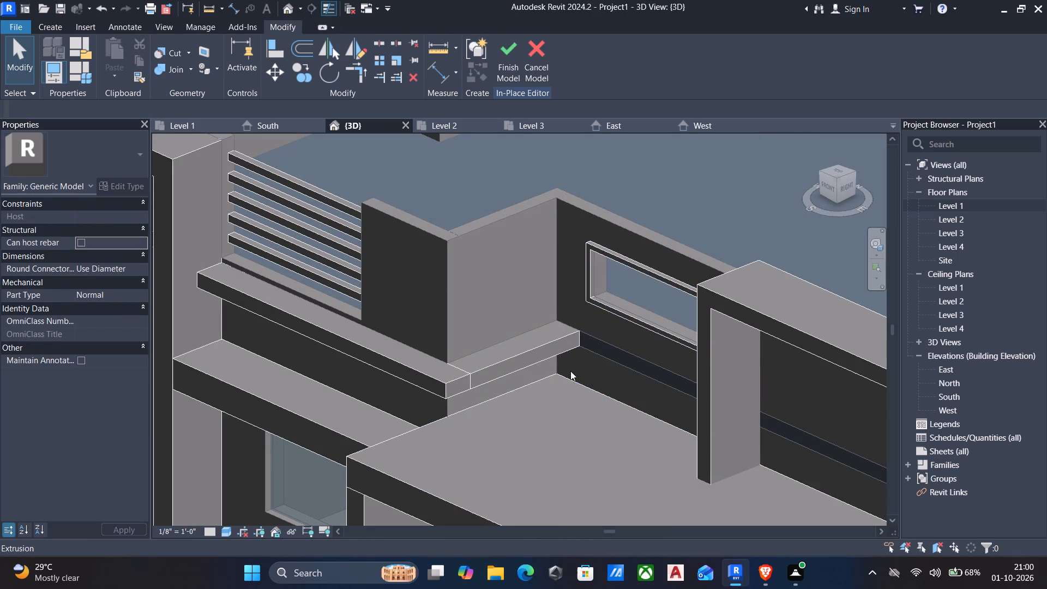
shift+middle_drag(577, 374, 588, 362)
scroll(588, 363, down, 2)
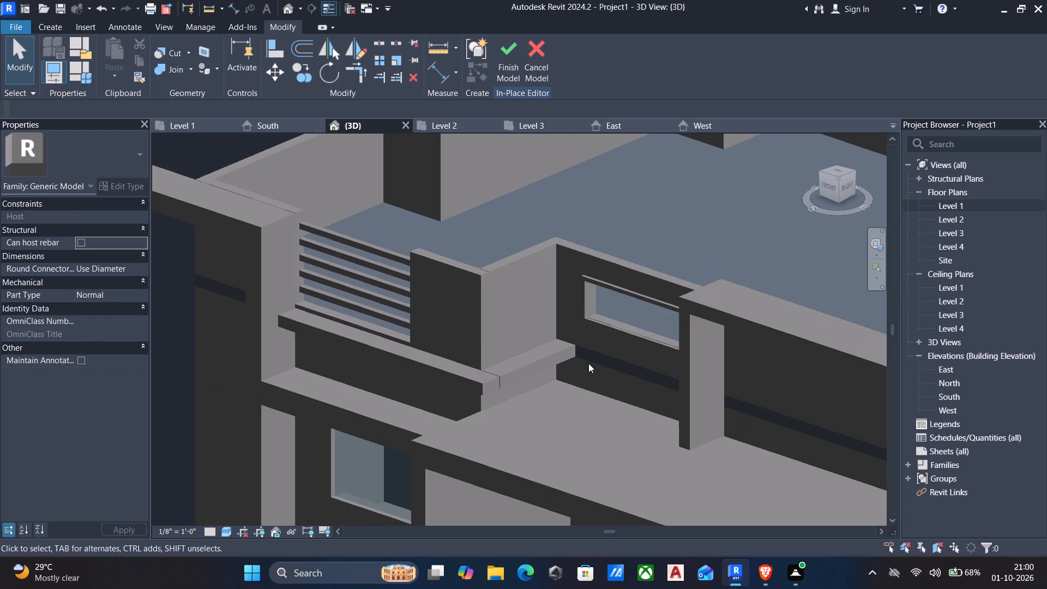
click(511, 56)
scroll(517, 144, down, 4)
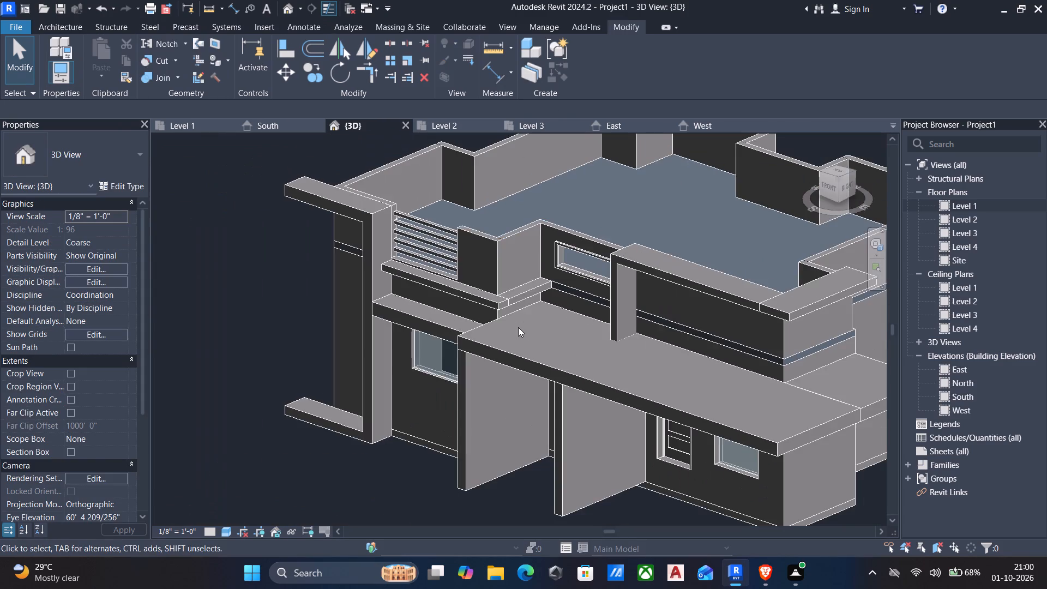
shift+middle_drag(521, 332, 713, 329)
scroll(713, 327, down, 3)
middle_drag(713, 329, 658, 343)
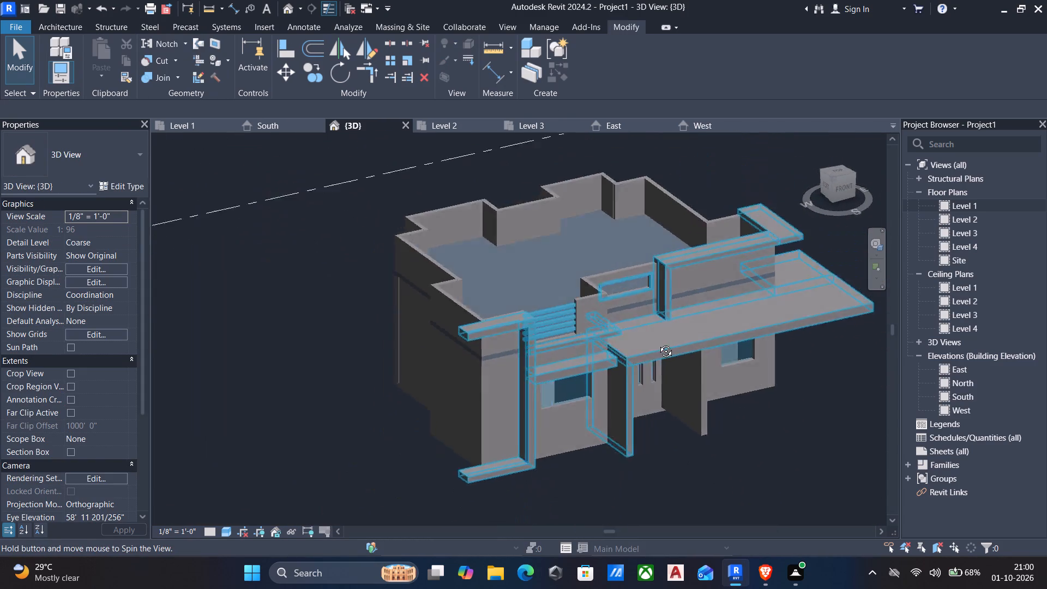
Open the facade's in-place model for editing and start an extrusion with its work plane on the floor's front edge below the narrow windows.
middle_drag(658, 343, 642, 324)
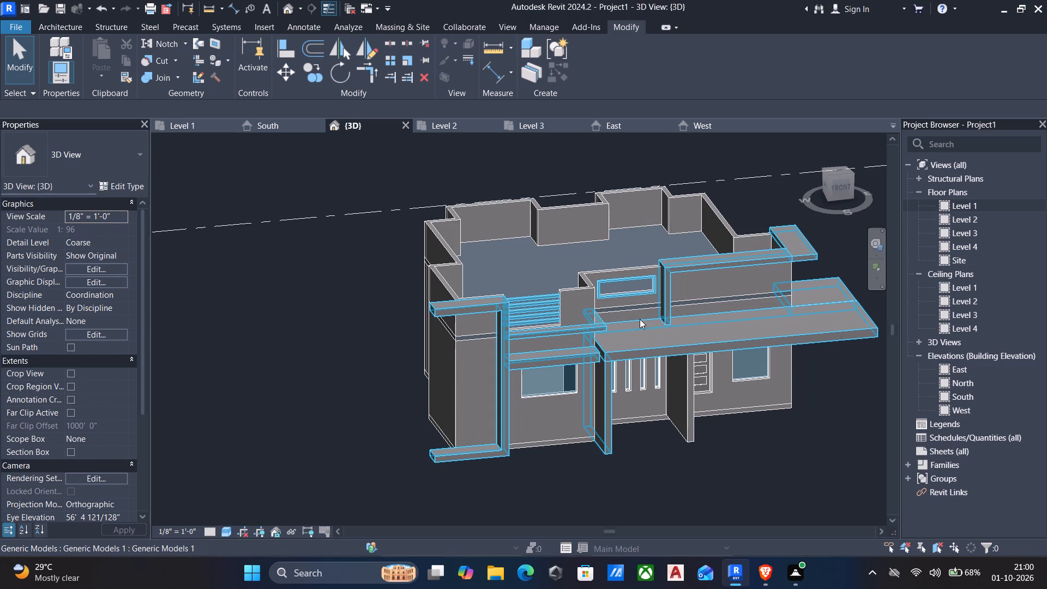
scroll(568, 434, up, 3)
middle_drag(562, 438, 497, 415)
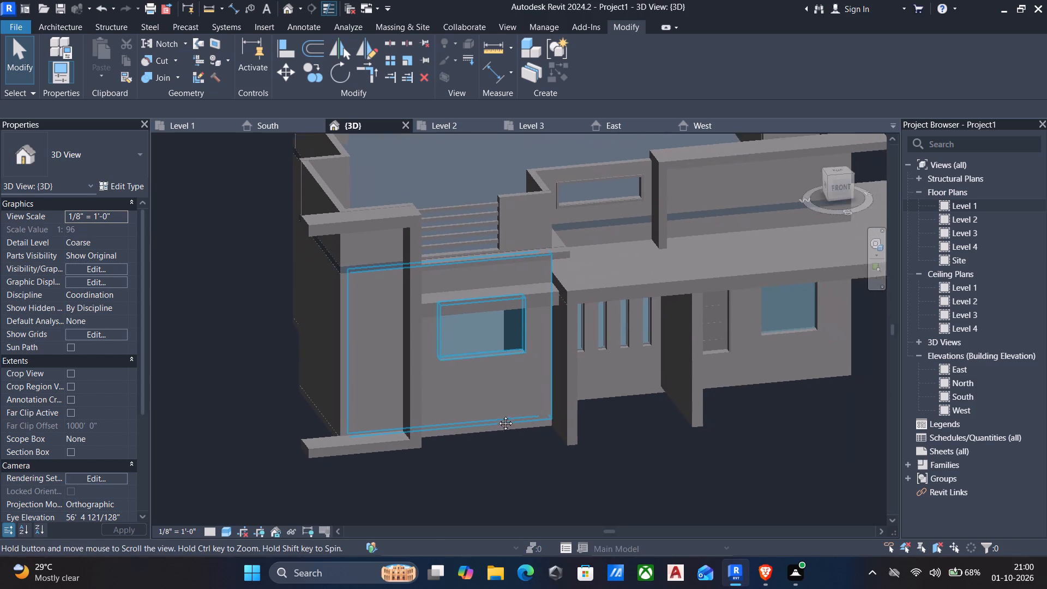
middle_drag(497, 415, 474, 407)
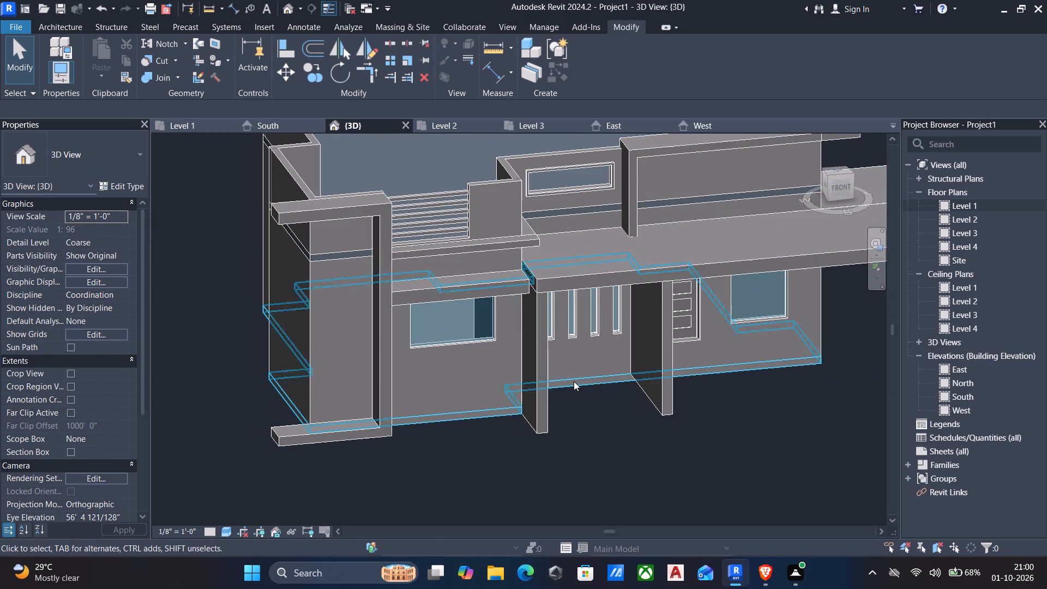
click(491, 282)
click(582, 65)
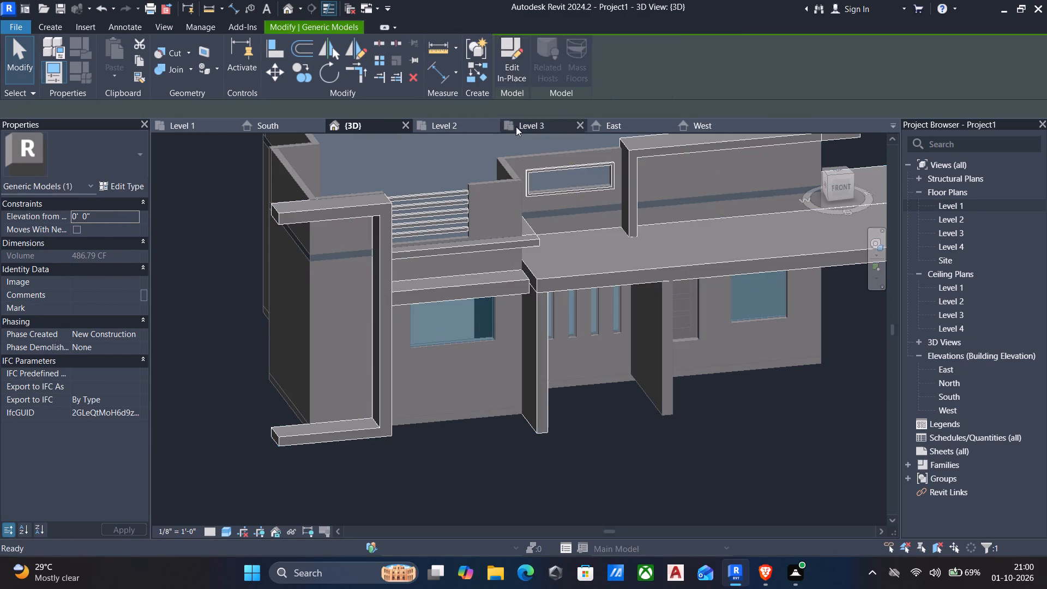
click(40, 28)
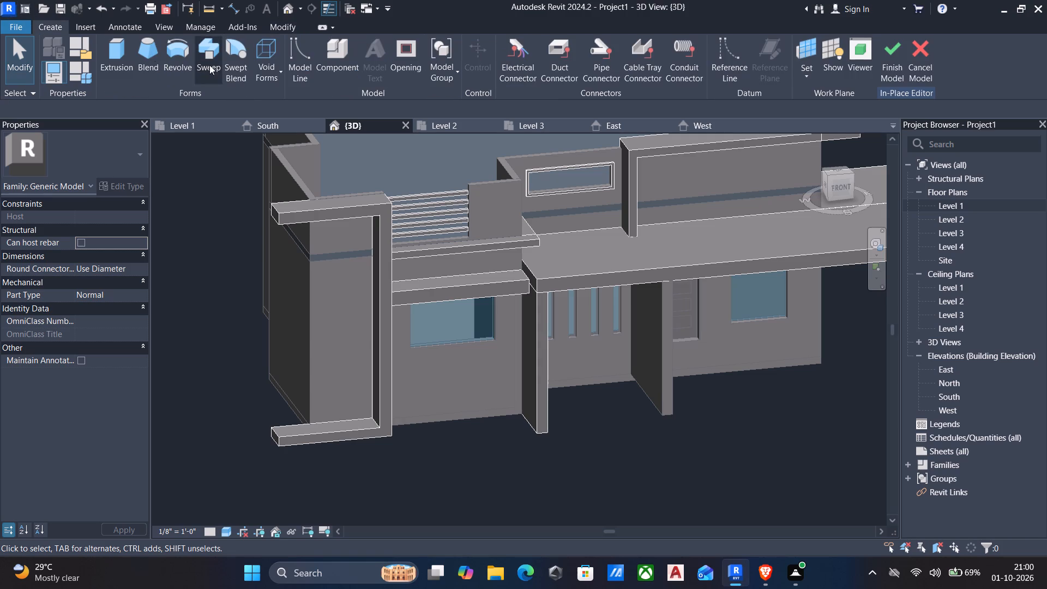
click(114, 59)
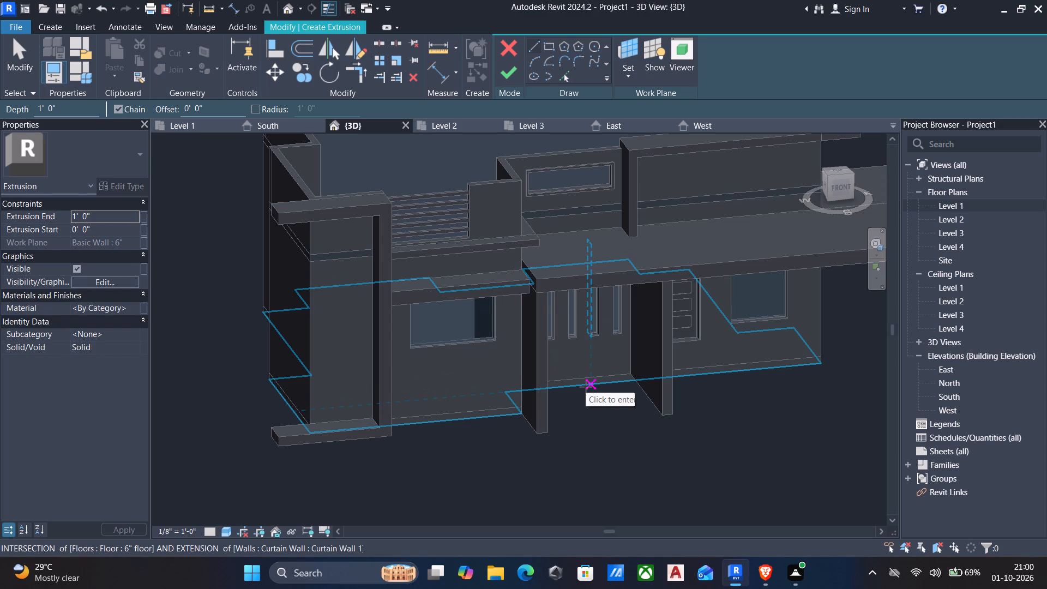
shift+middle_drag(586, 393, 531, 403)
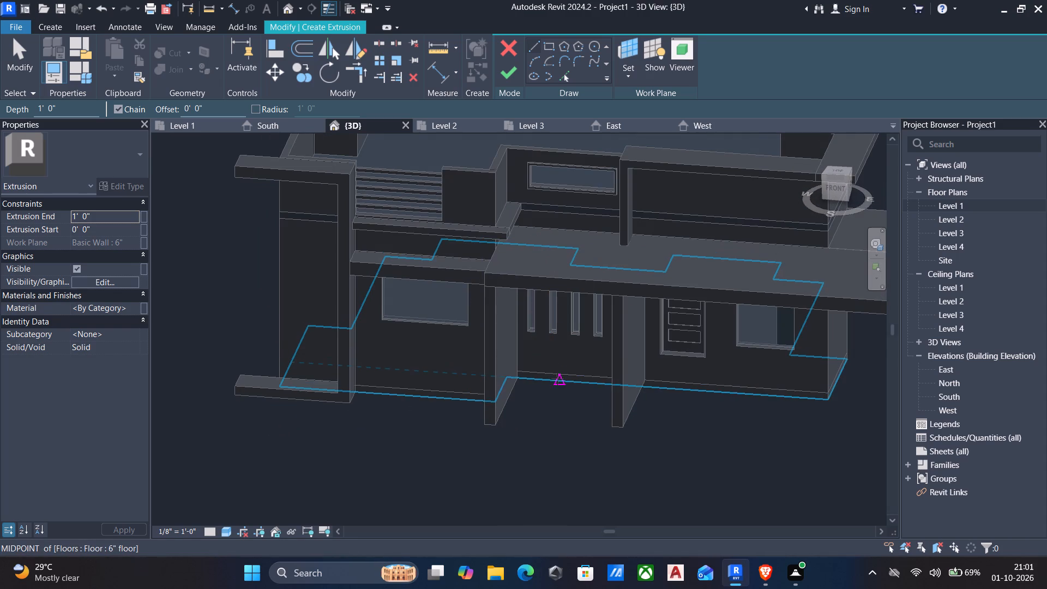
scroll(557, 380, up, 4)
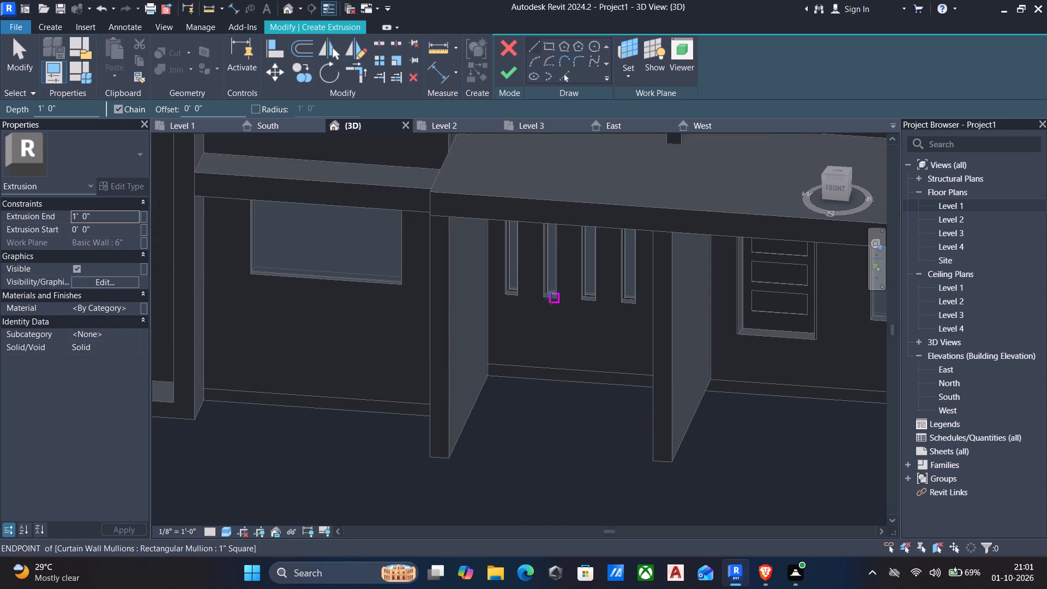
click(626, 76)
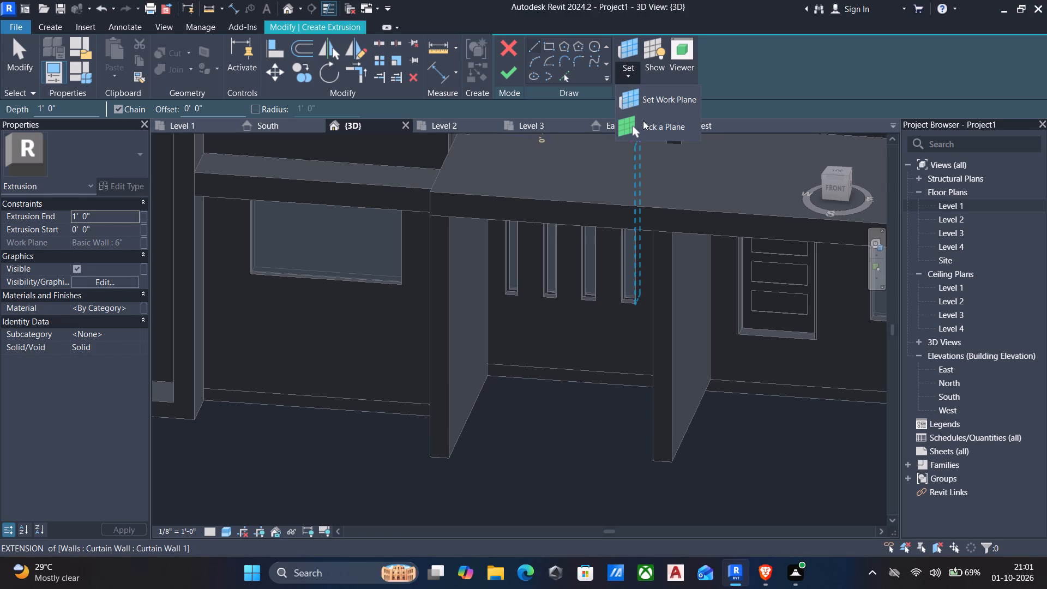
click(648, 128)
click(593, 377)
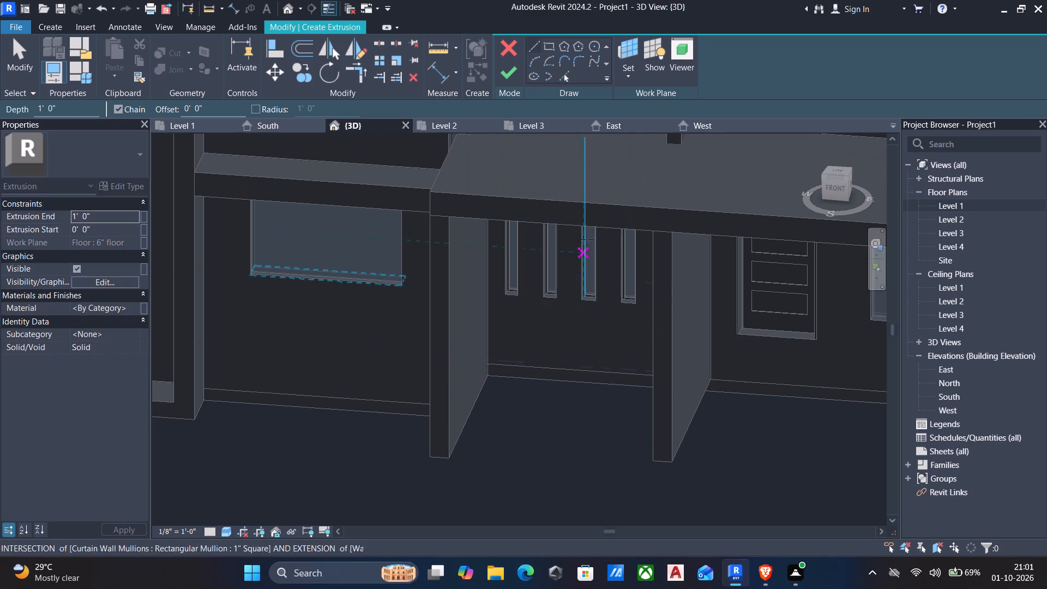
Sketch a rectangle about 8'-1 1/2" by 2'-2 3/4" between the two projecting walls, rising from the floor's bottom edge, and finish the extrusion.
click(545, 50)
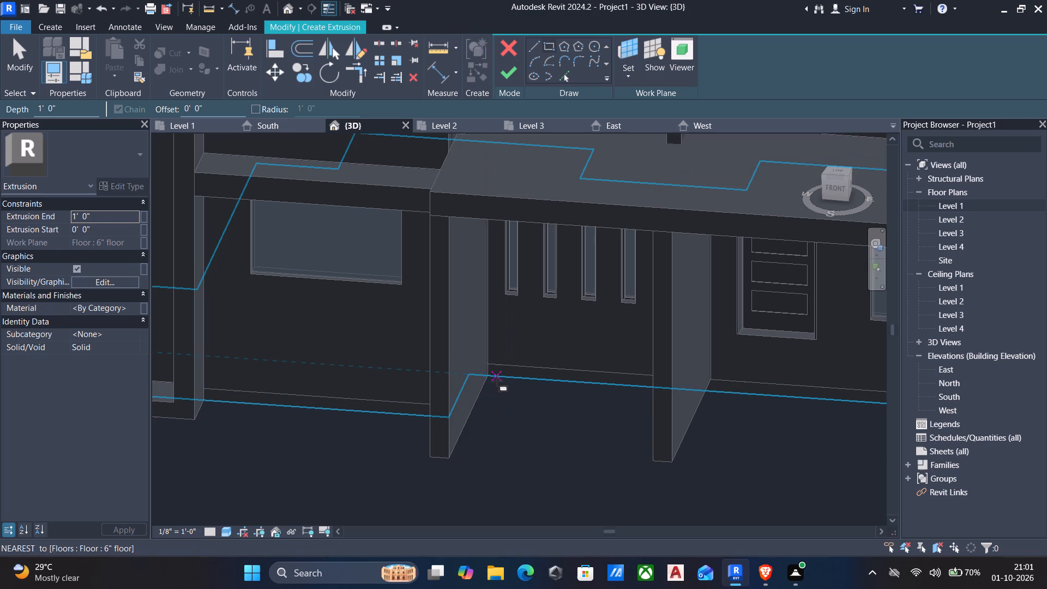
scroll(492, 381, up, 4)
click(488, 373)
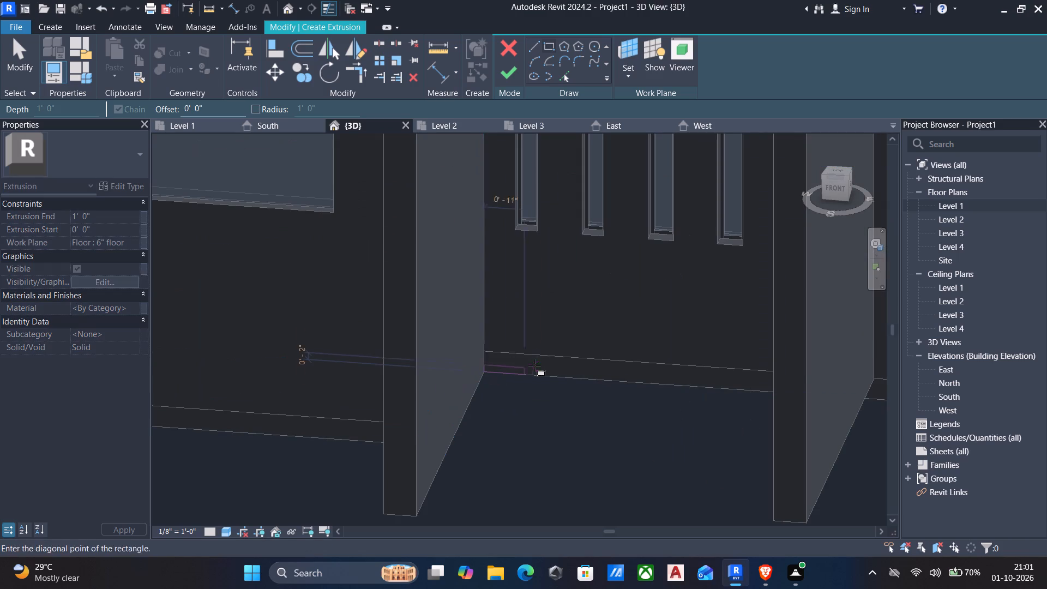
shift+middle_drag(762, 311, 762, 312)
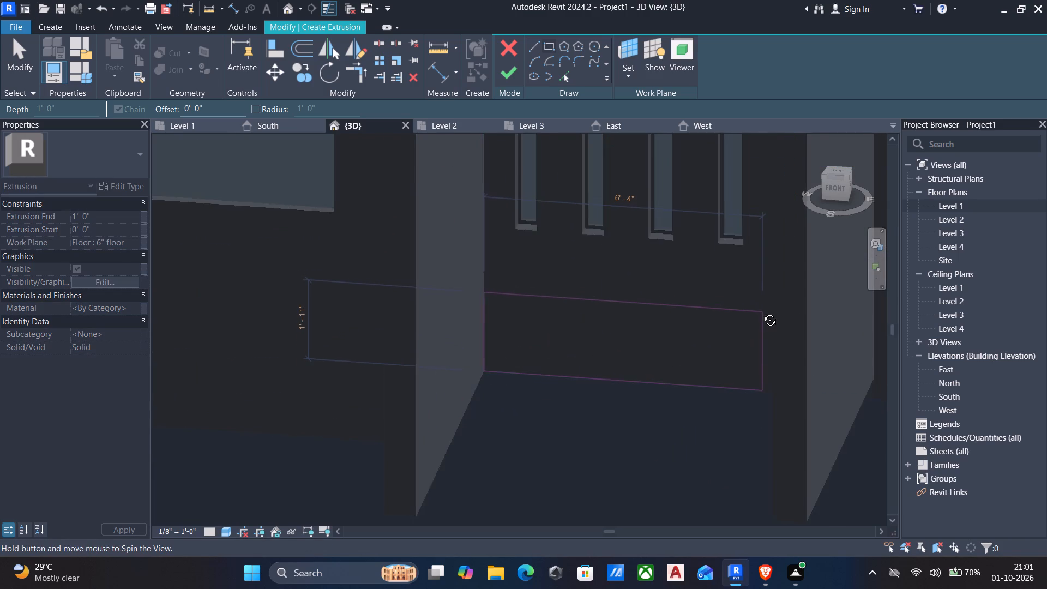
shift+middle_drag(762, 312, 819, 312)
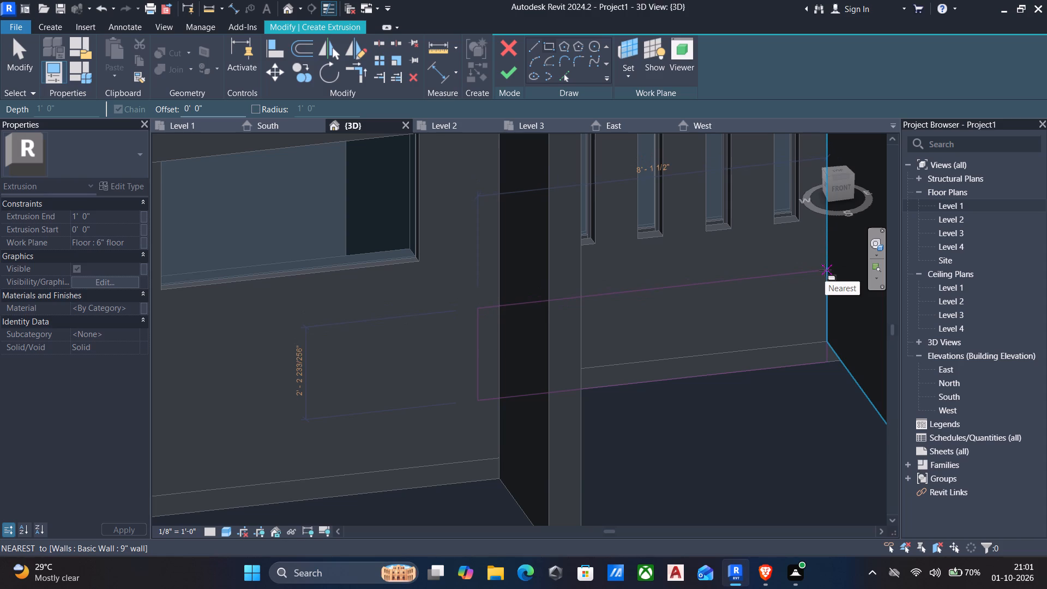
click(825, 271)
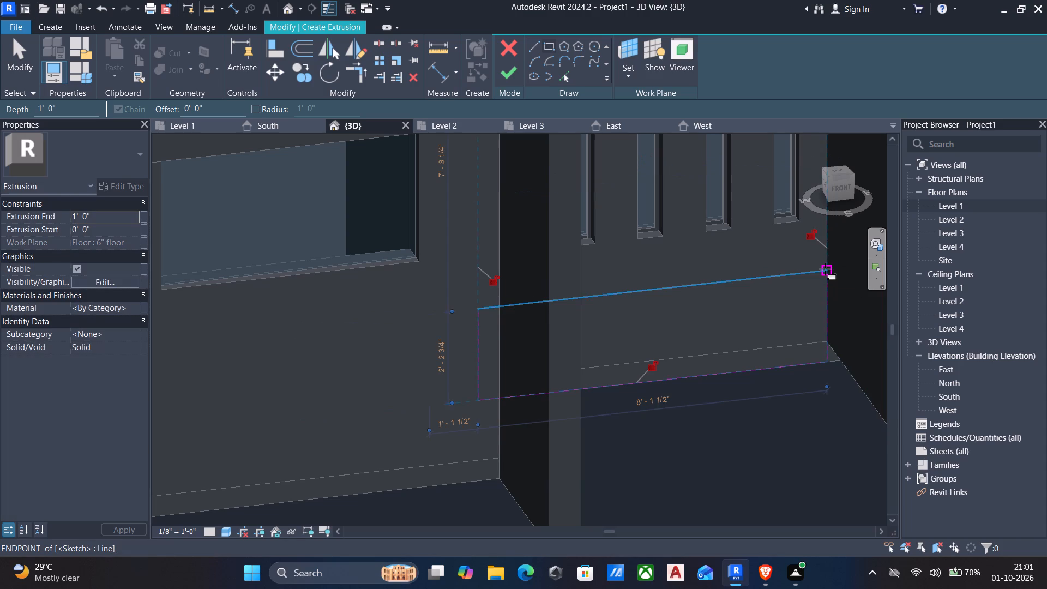
shift+middle_drag(827, 275, 729, 346)
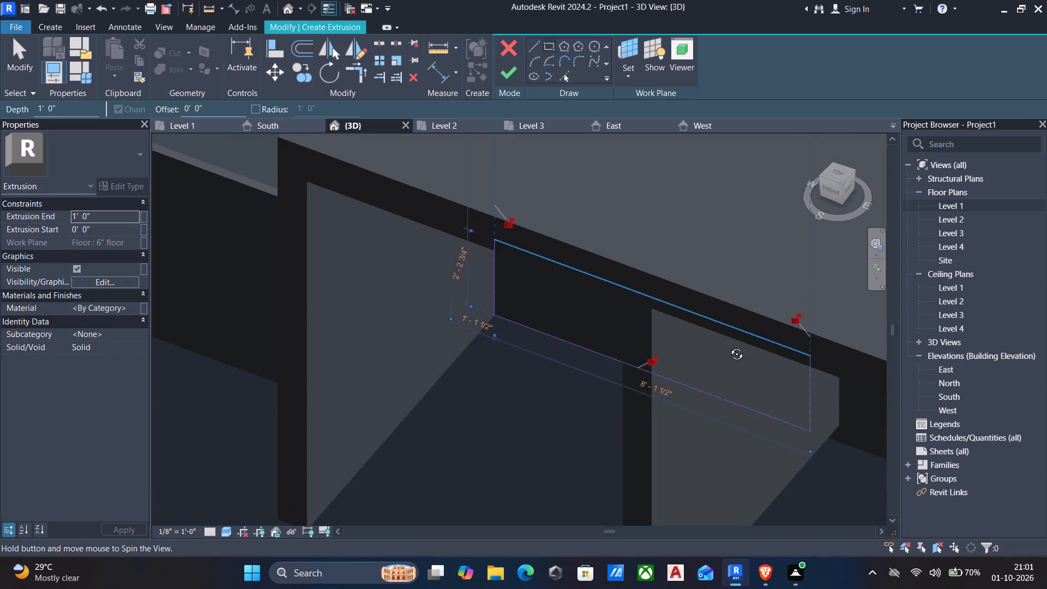
click(502, 81)
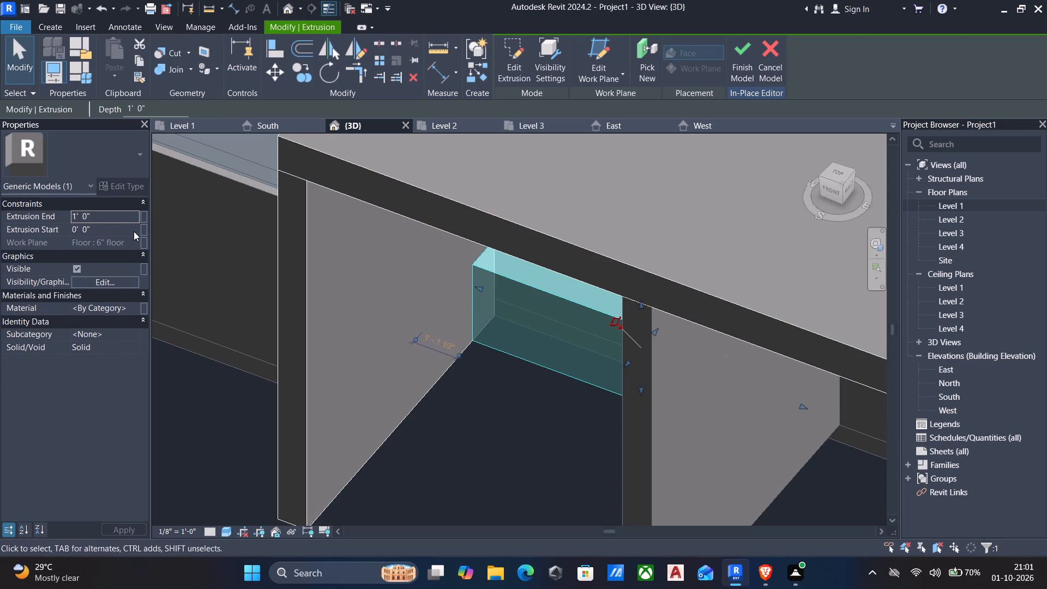
Set the low wall's extrusion end to 6" and finish the in-place model.
click(128, 218)
text(6")
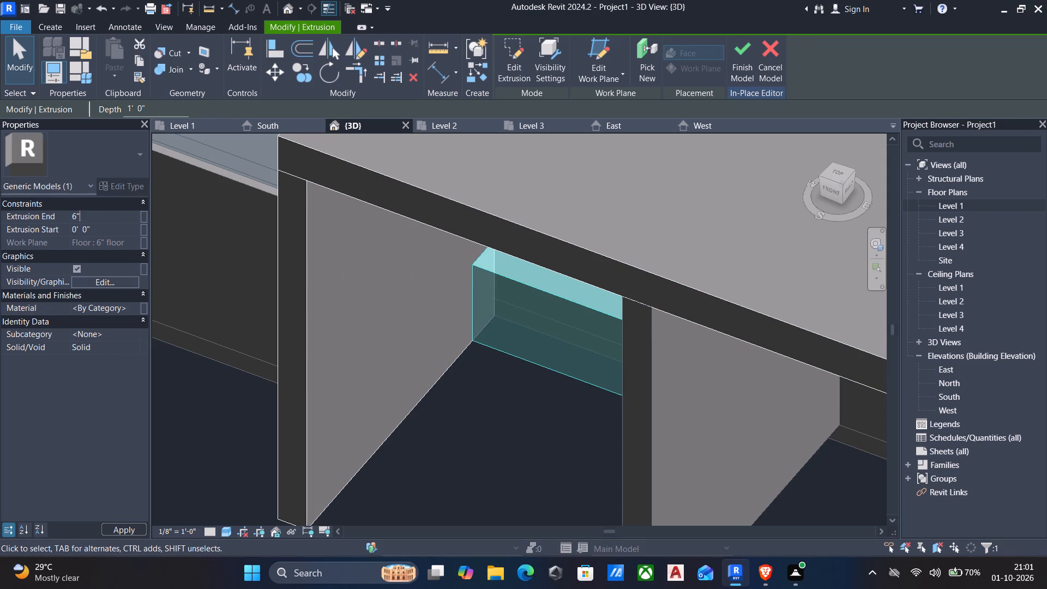
key(Return)
scroll(208, 285, down, 2)
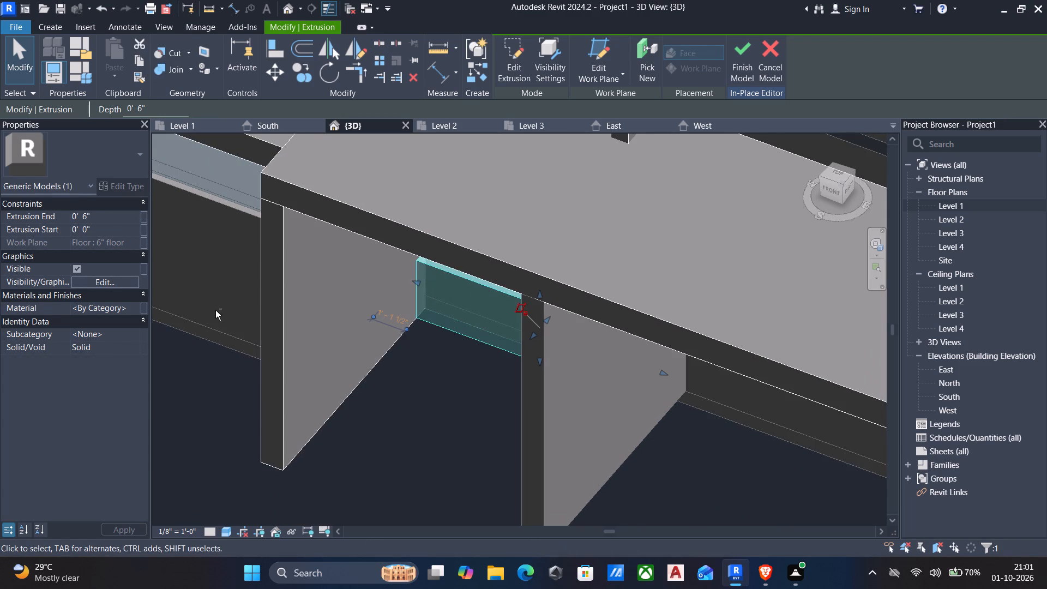
shift+middle_drag(218, 312, 258, 291)
scroll(281, 284, down, 3)
shift+middle_drag(380, 347, 400, 304)
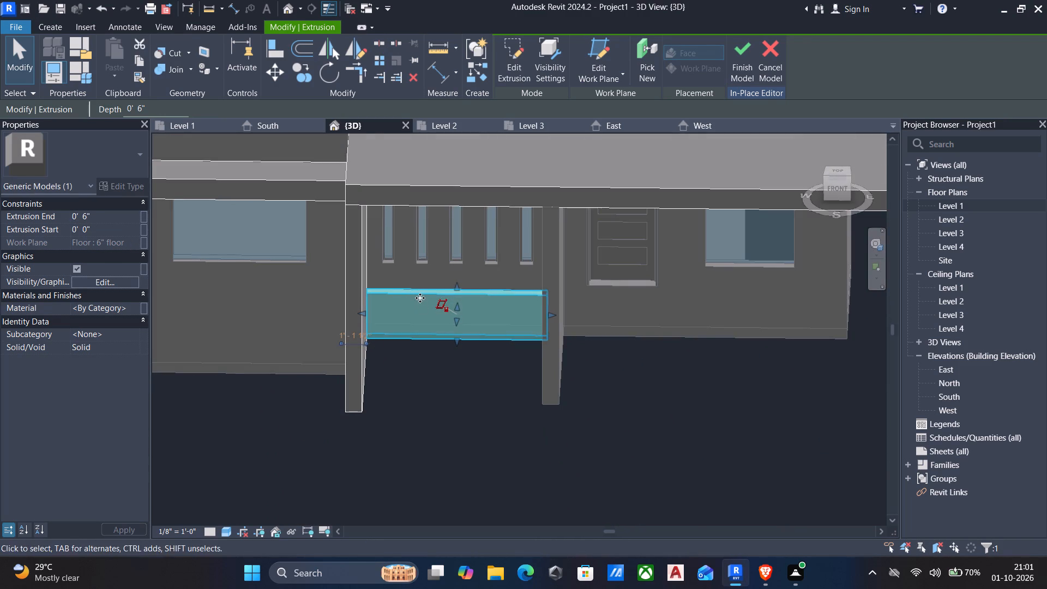
key(Escape)
scroll(415, 332, down, 2)
click(509, 59)
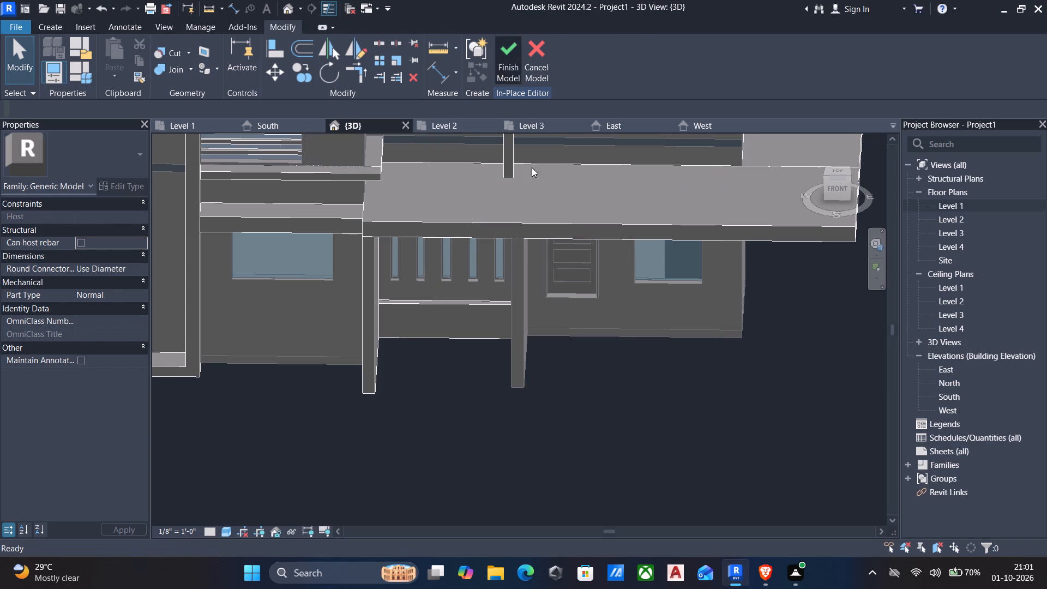
Reopen the in-place model from the front, stretch the low wall's top up to the narrow windows' sill line, and finish the model.
scroll(599, 255, up, 3)
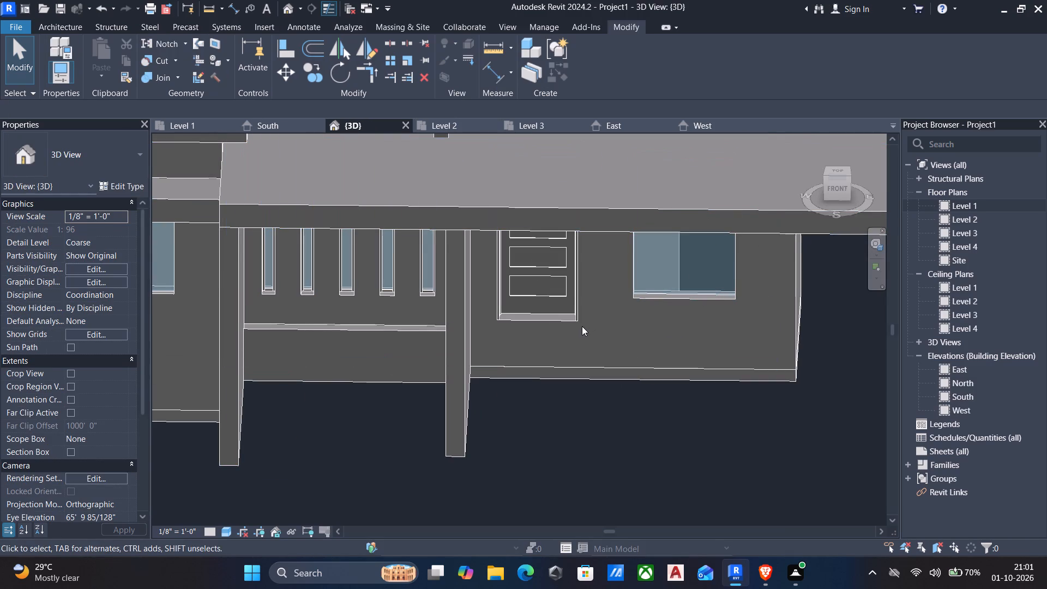
middle_drag(582, 332, 580, 293)
scroll(503, 339, down, 2)
shift+middle_drag(450, 389, 383, 394)
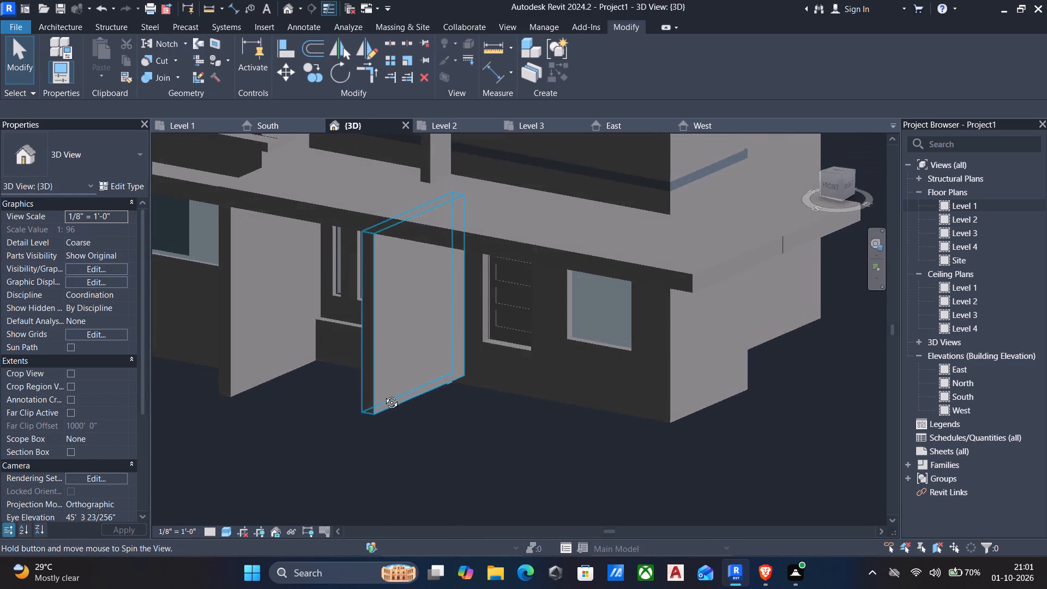
shift+middle_drag(383, 394, 438, 383)
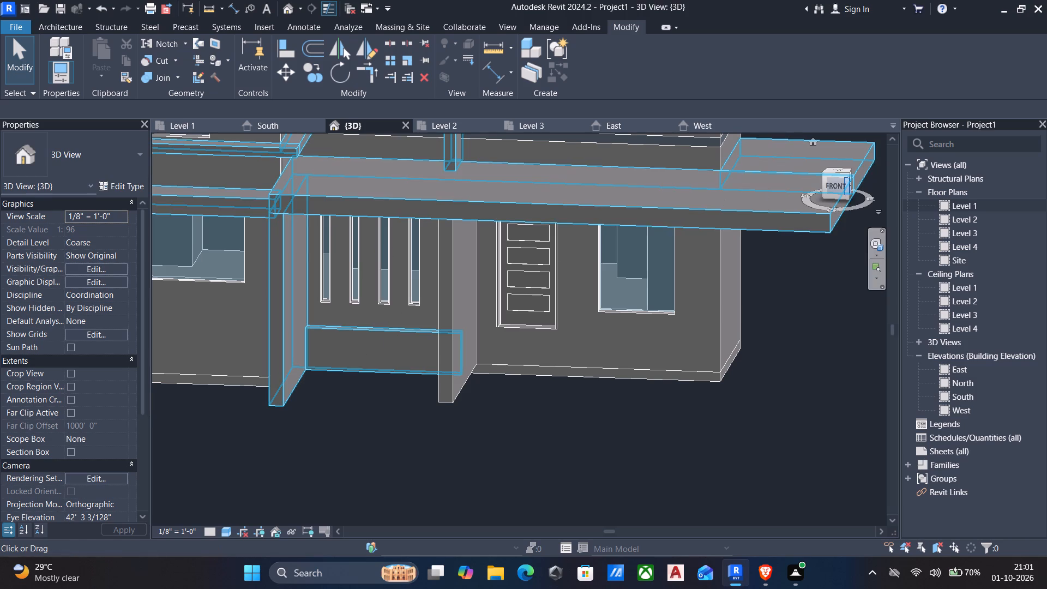
scroll(837, 185, up, 1)
click(836, 186)
scroll(325, 232, up, 3)
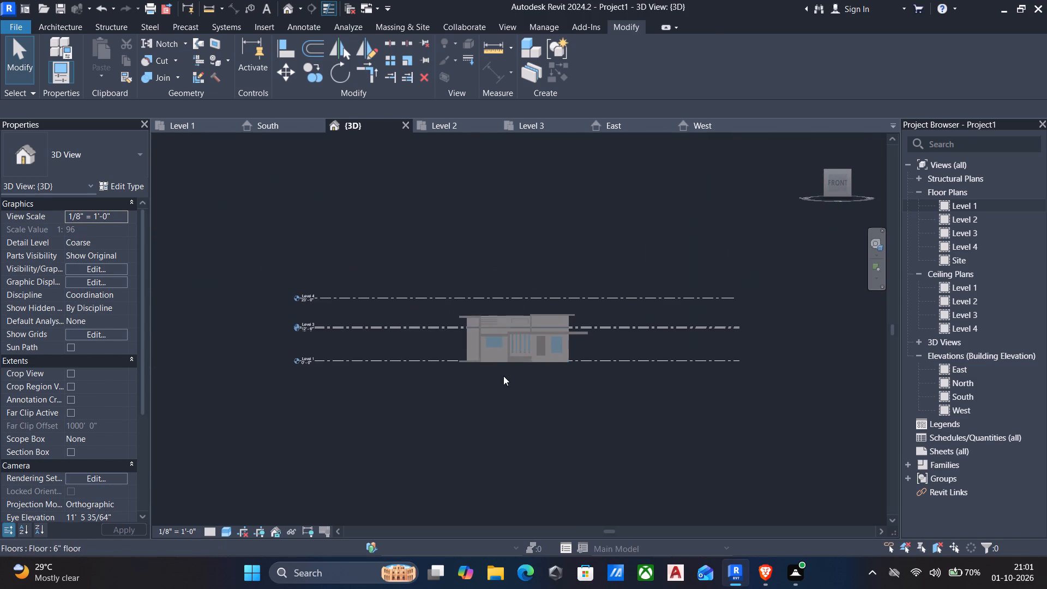
scroll(504, 376, up, 5)
scroll(564, 349, up, 5)
scroll(596, 314, up, 5)
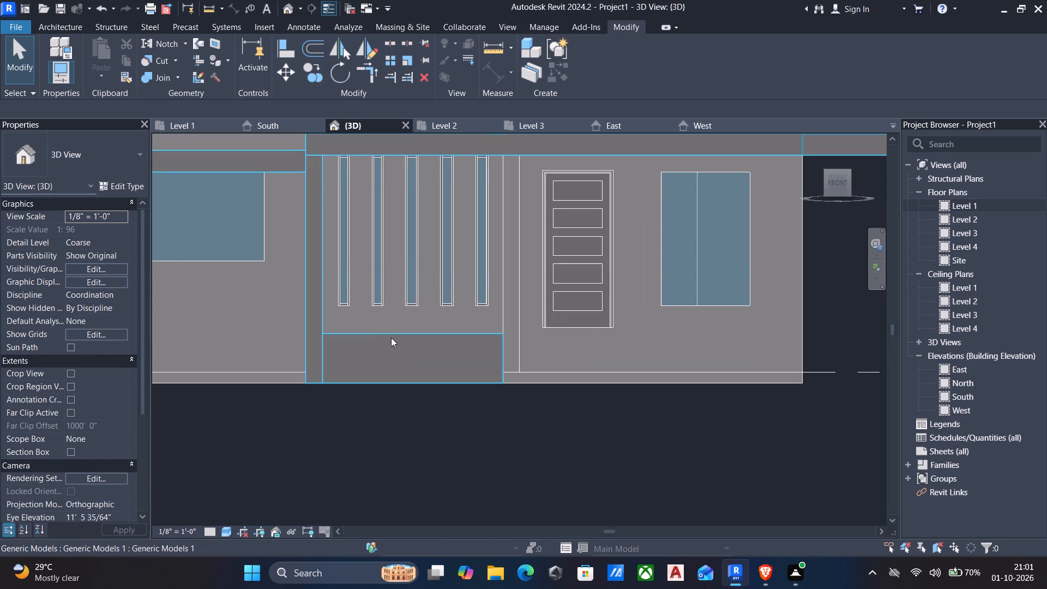
click(392, 338)
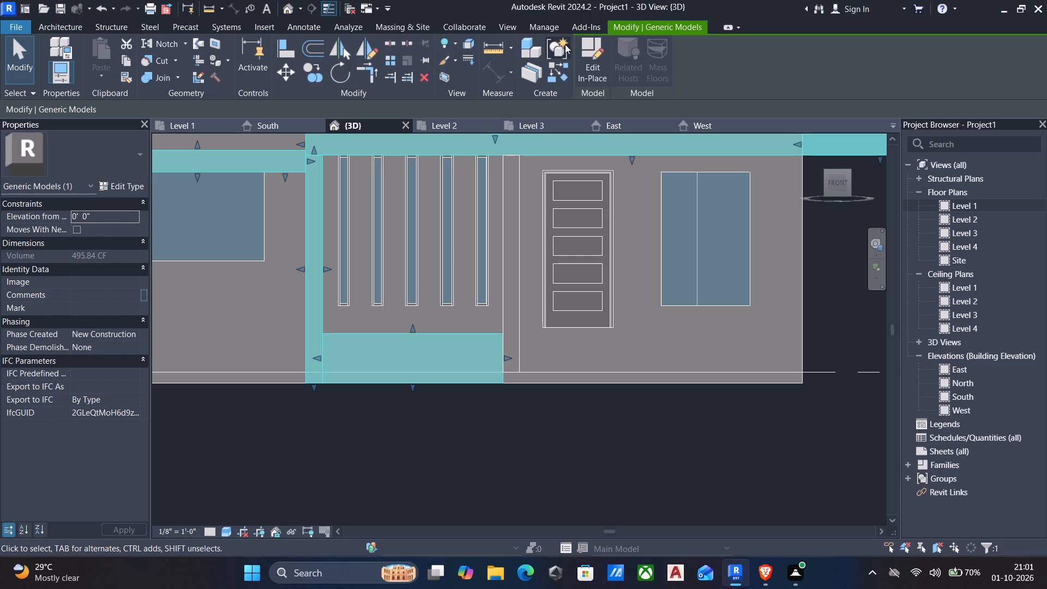
click(592, 55)
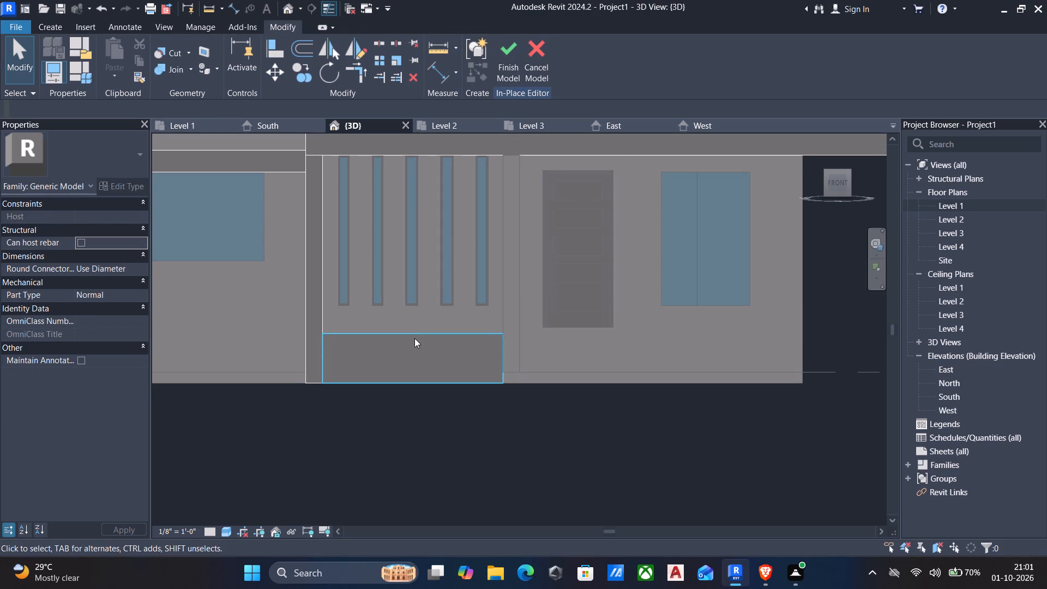
click(414, 338)
drag(413, 330, 424, 311)
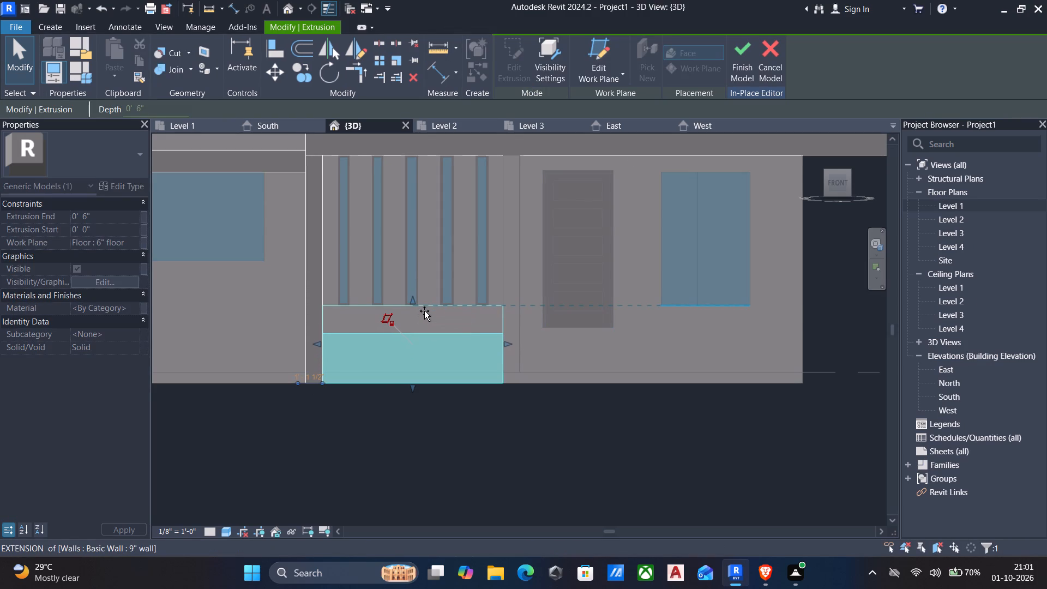
drag(424, 311, 424, 310)
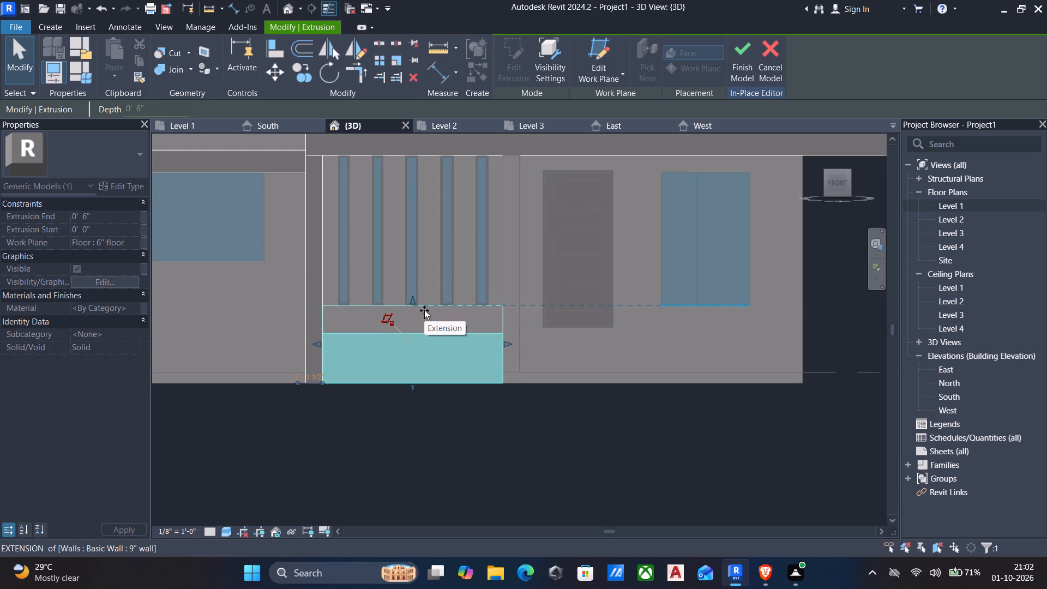
drag(424, 310, 424, 310)
key(Escape)
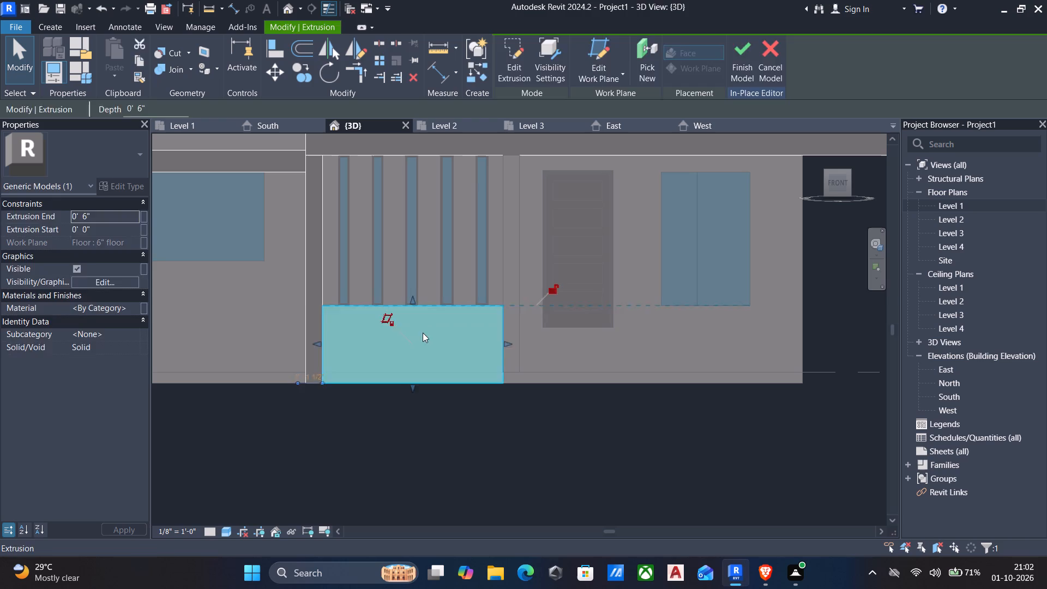
click(498, 50)
Align the low wall's top face with the sill at the bottom of the narrow windows.
scroll(515, 176, down, 2)
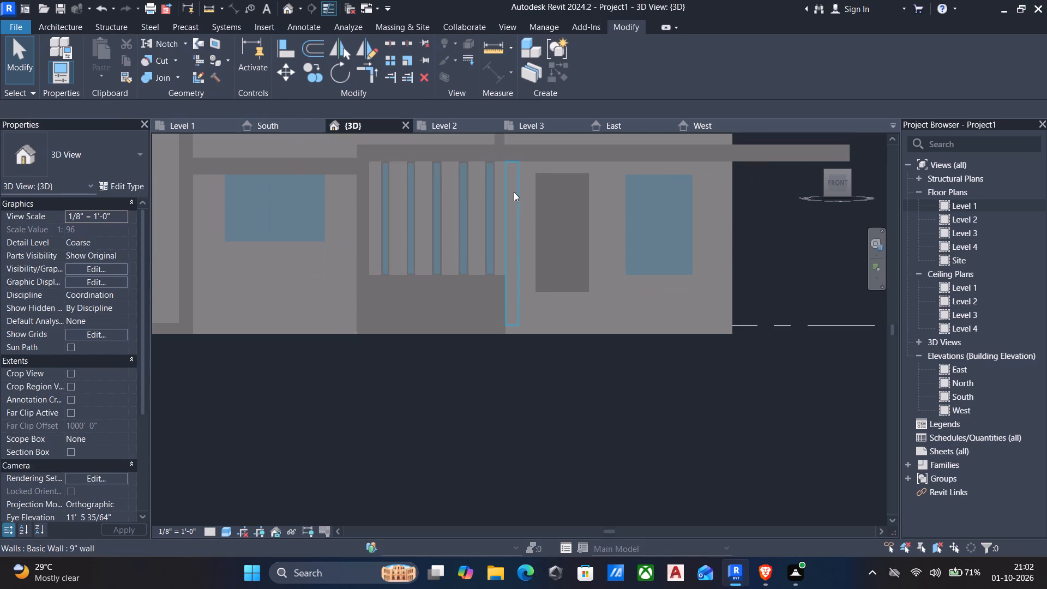
shift+middle_drag(512, 205, 488, 317)
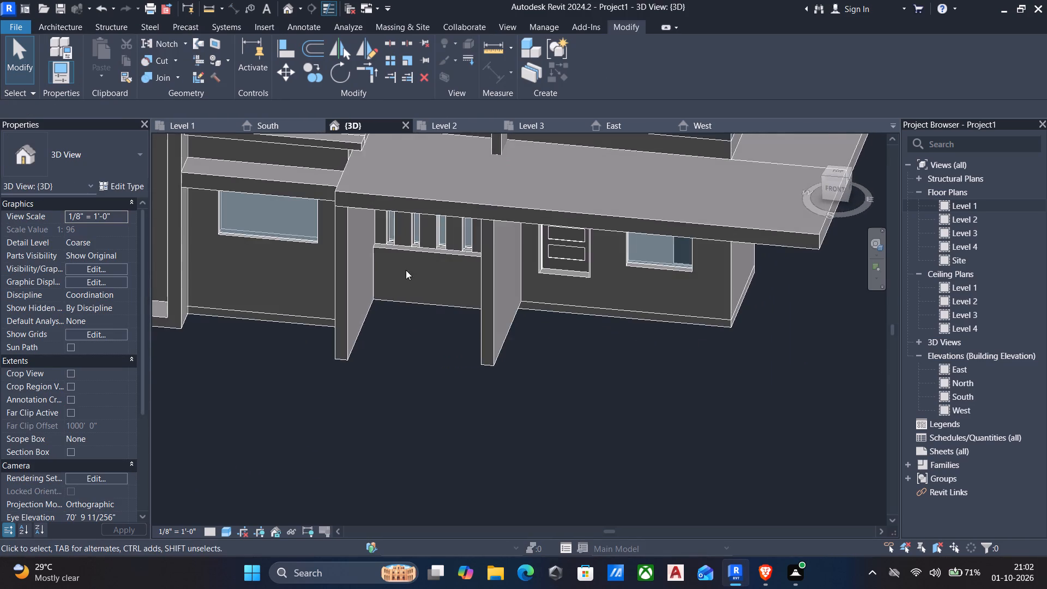
scroll(404, 255, up, 10)
scroll(360, 242, up, 5)
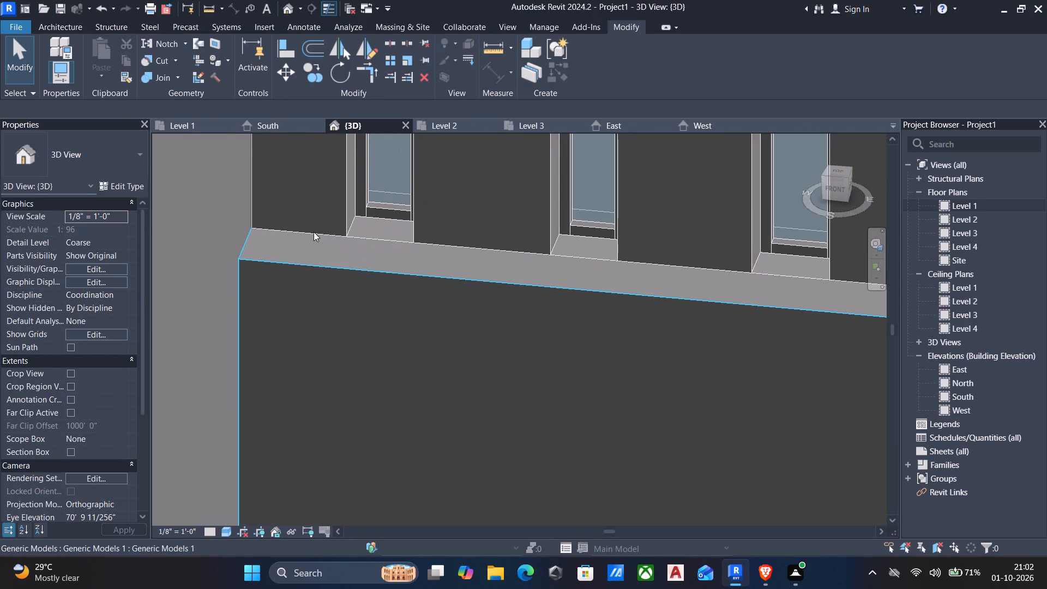
key(a)
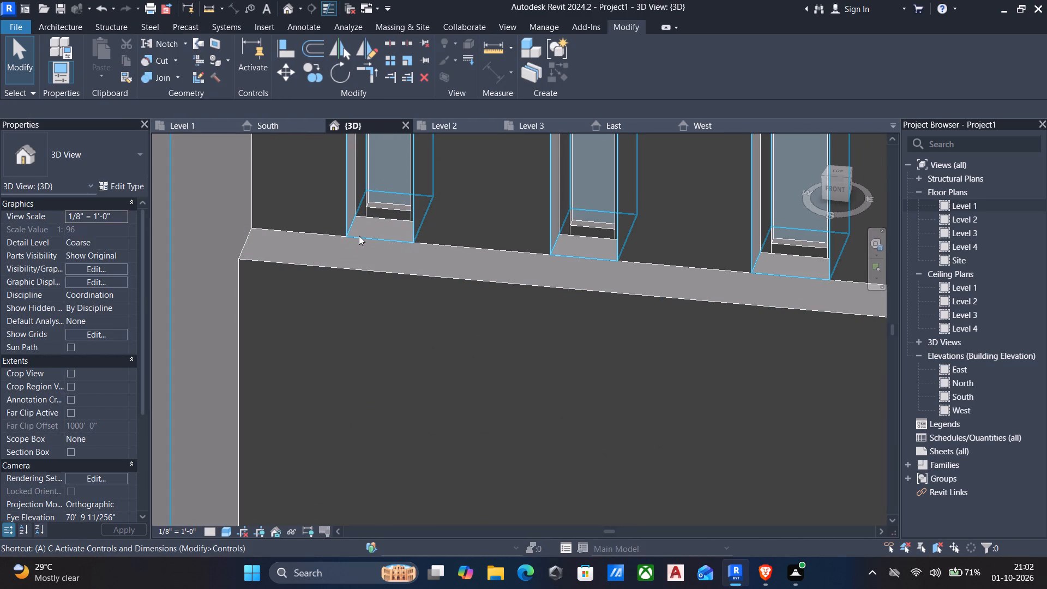
key(l)
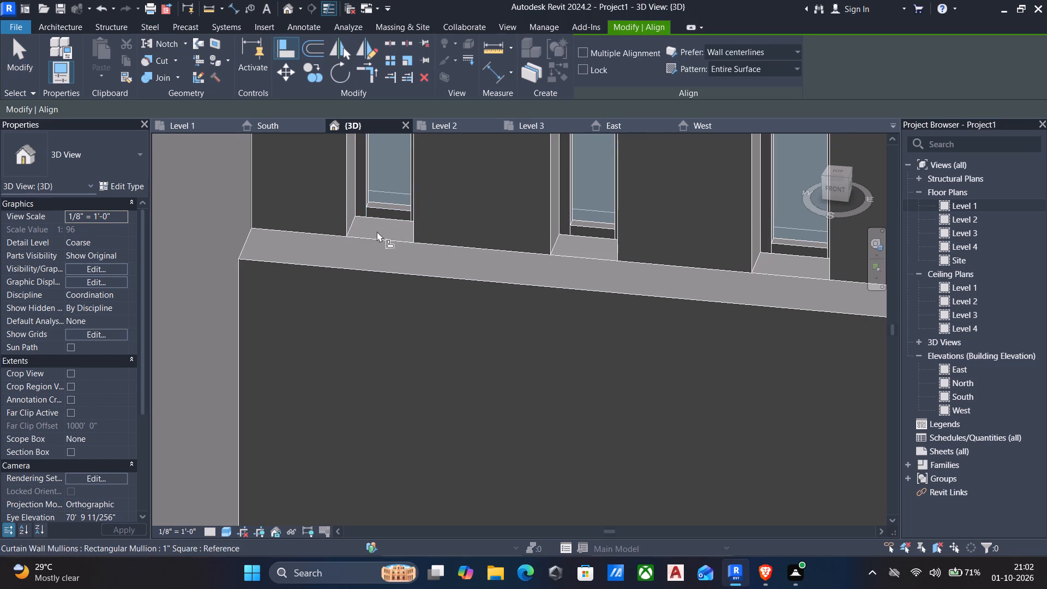
scroll(377, 233, up, 4)
click(370, 240)
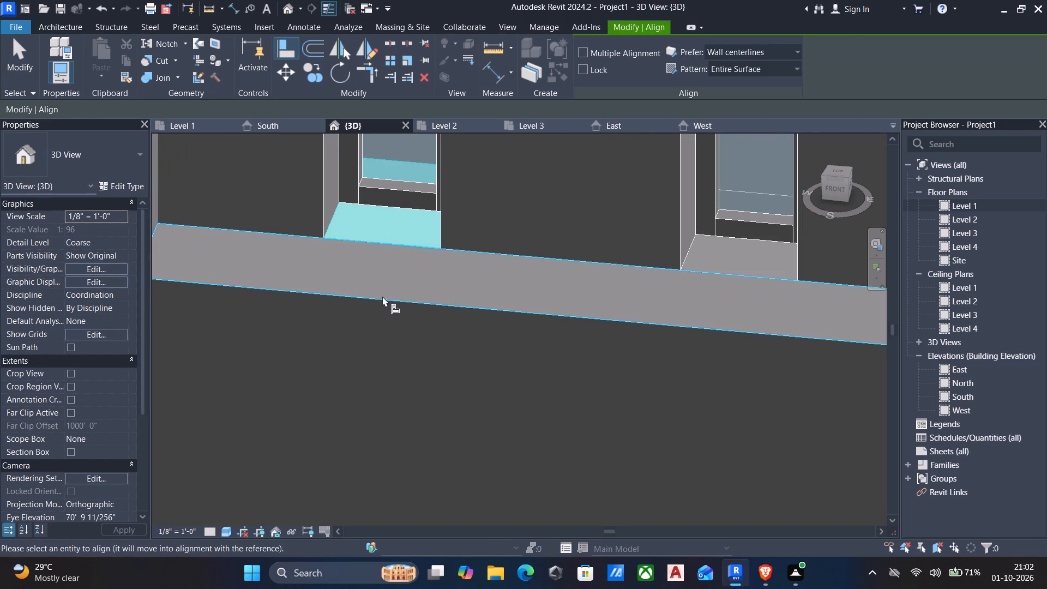
click(382, 297)
scroll(472, 299, down, 6)
scroll(599, 328, down, 4)
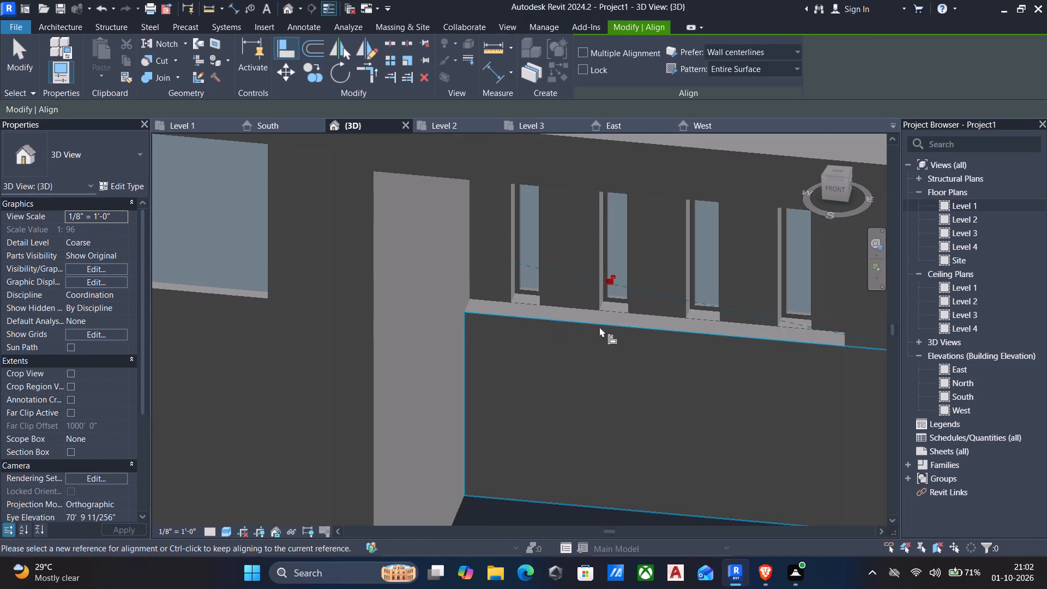
key(Escape)
scroll(600, 327, down, 5)
key(Escape)
scroll(557, 370, down, 1)
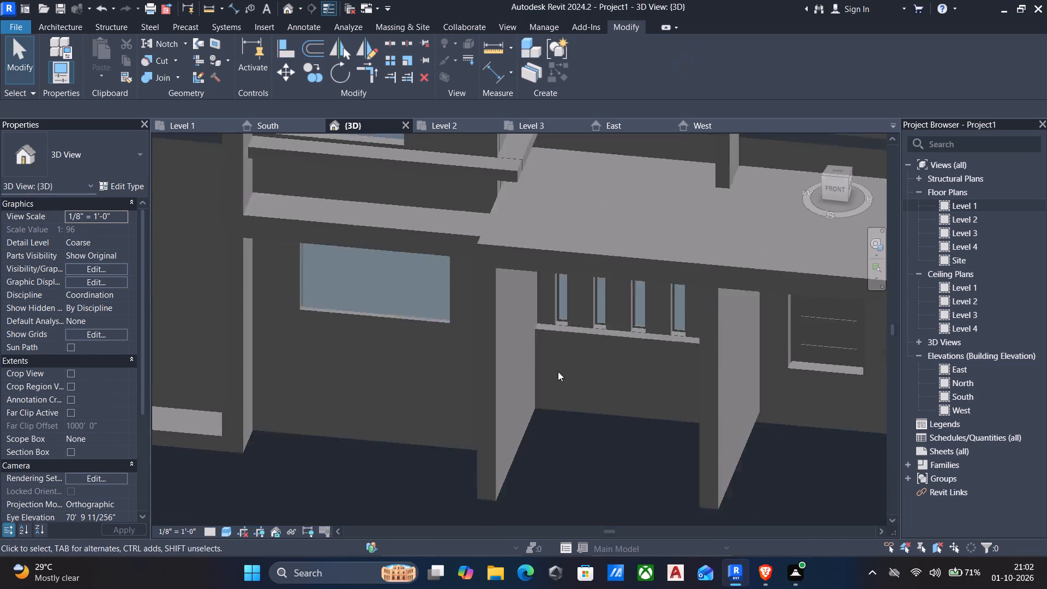
scroll(559, 372, down, 2)
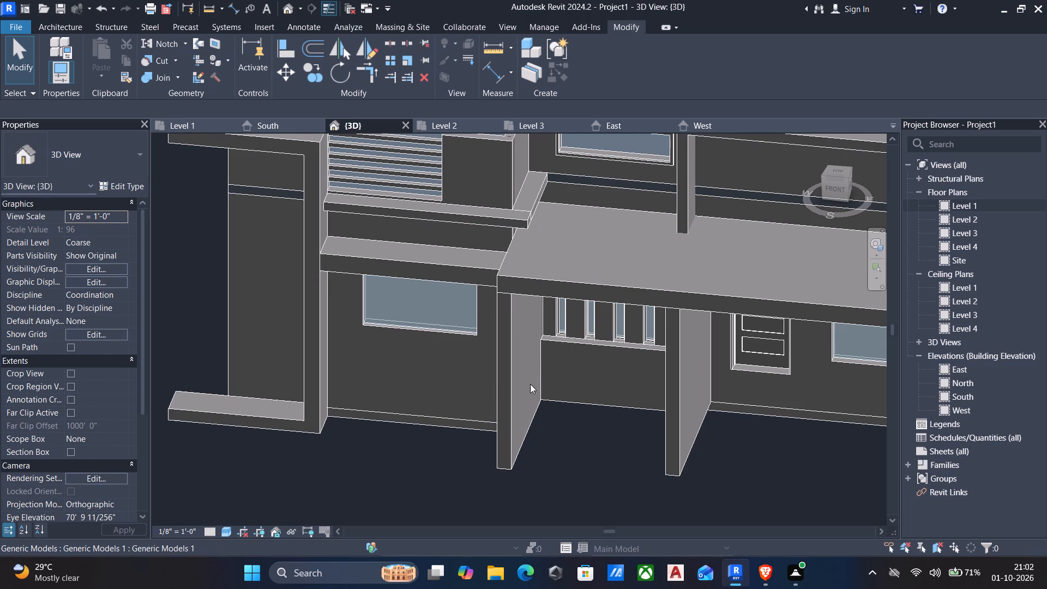
Open the facade's in-place model for editing and start an extrusion with its work plane on the floor's front edge below the door and window.
middle_drag(652, 435, 642, 434)
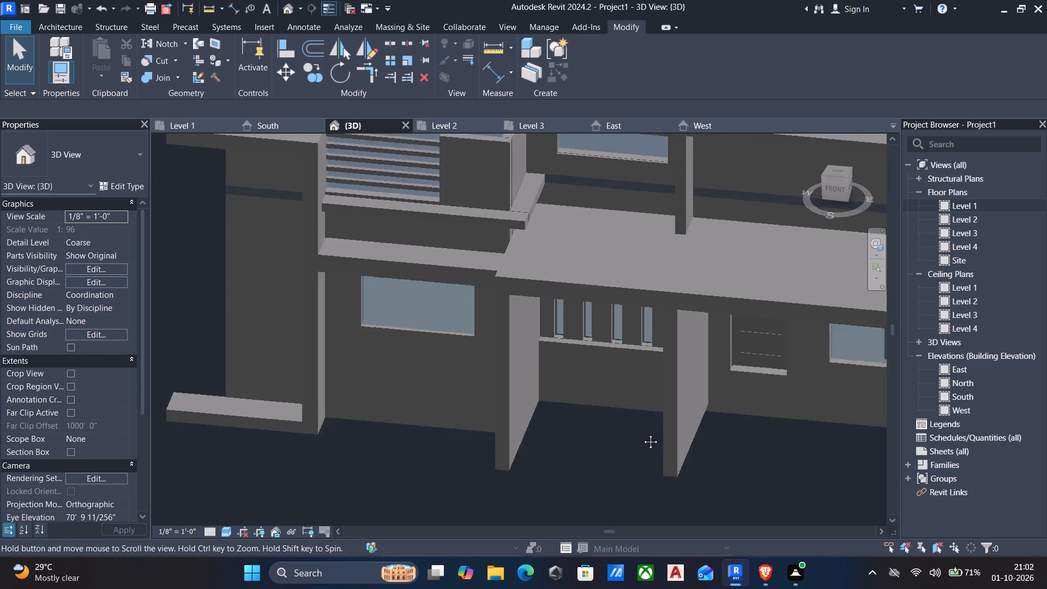
middle_drag(642, 434, 393, 364)
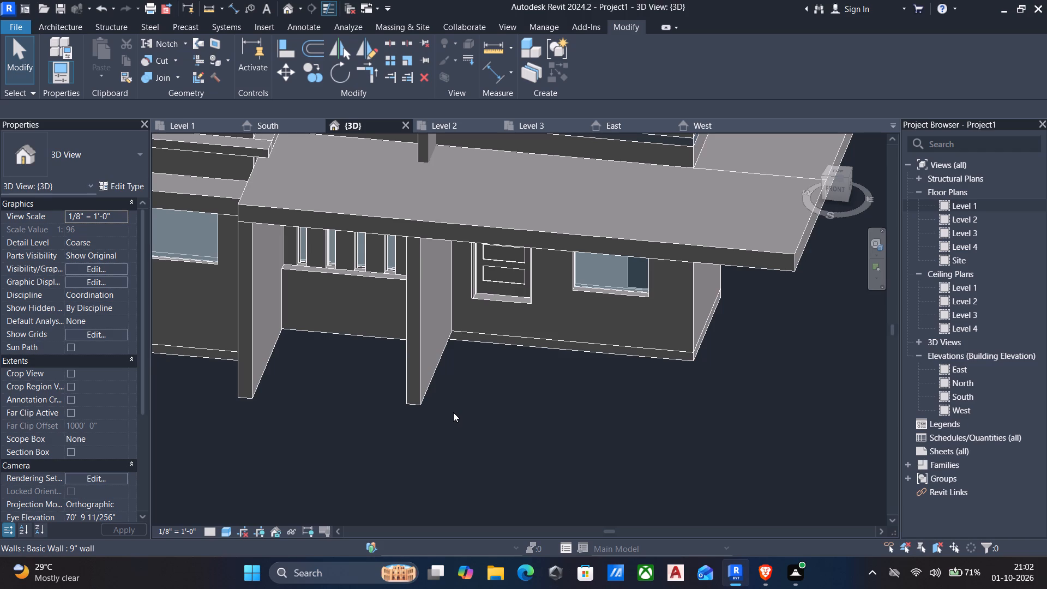
shift+middle_drag(500, 384, 434, 390)
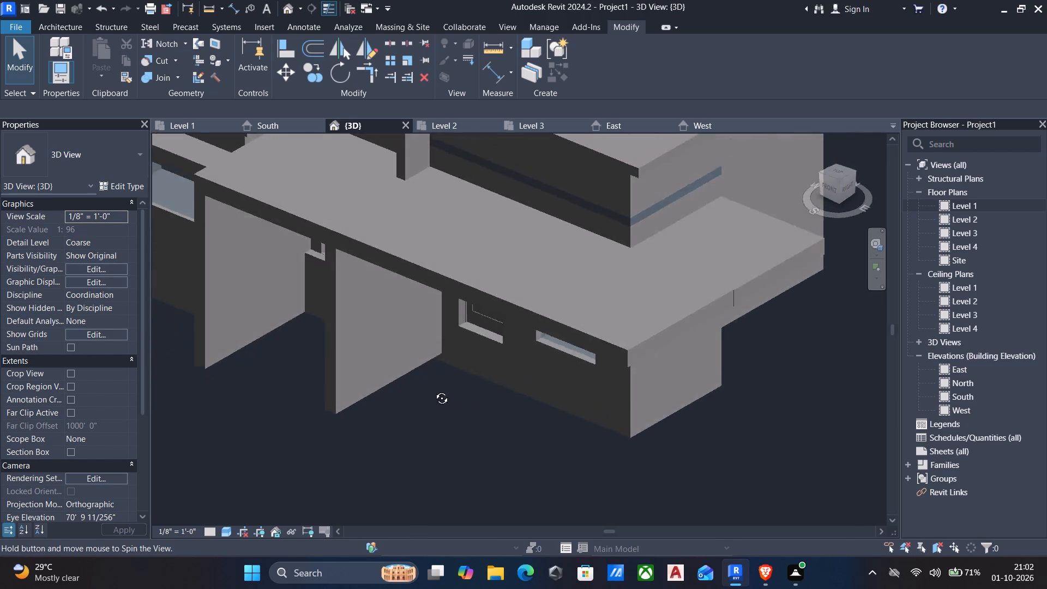
shift+middle_drag(434, 390, 386, 358)
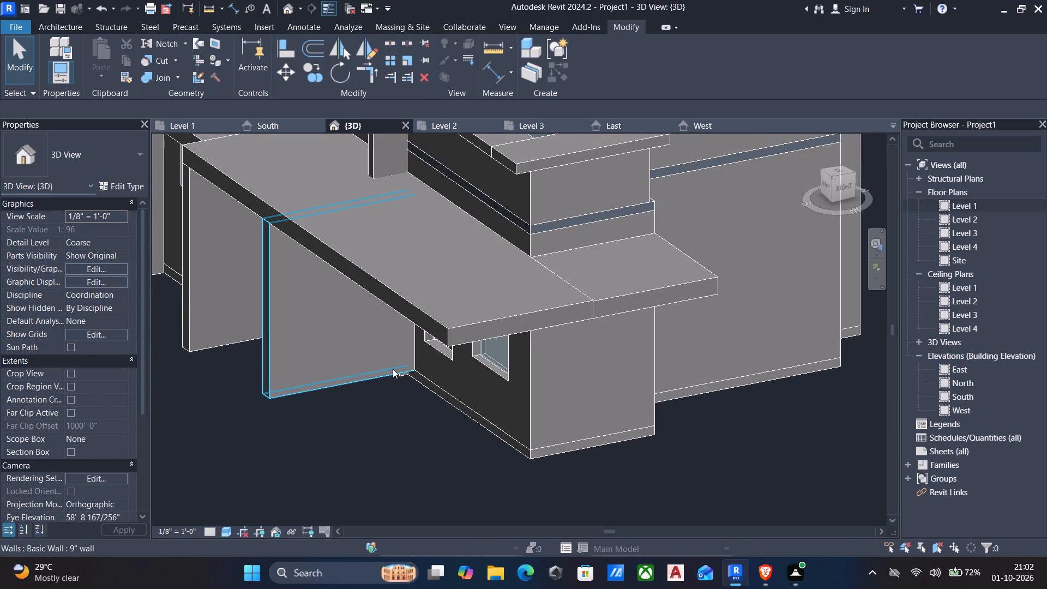
middle_drag(337, 395, 358, 350)
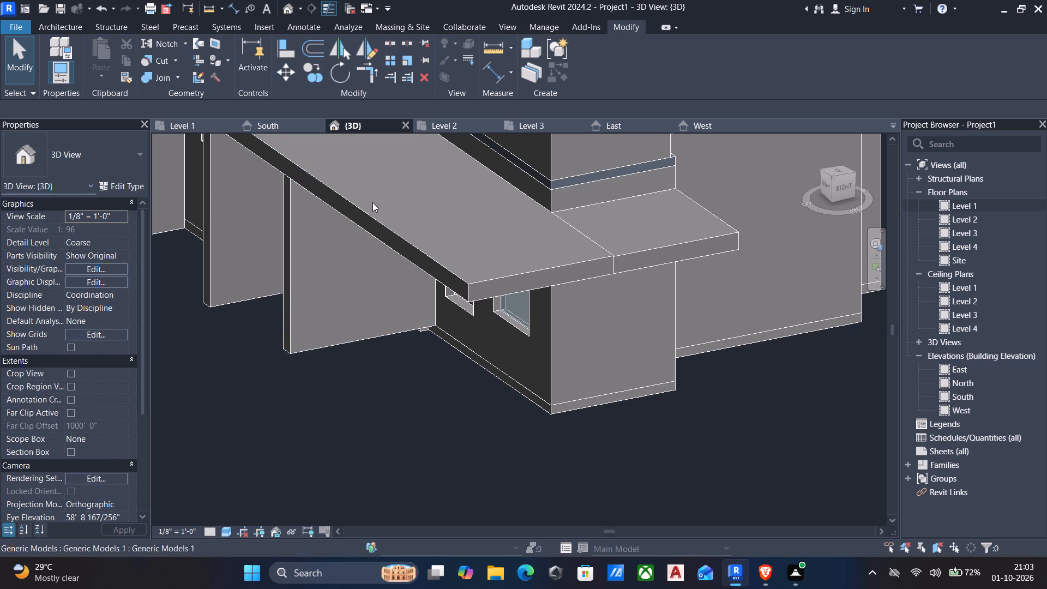
click(378, 225)
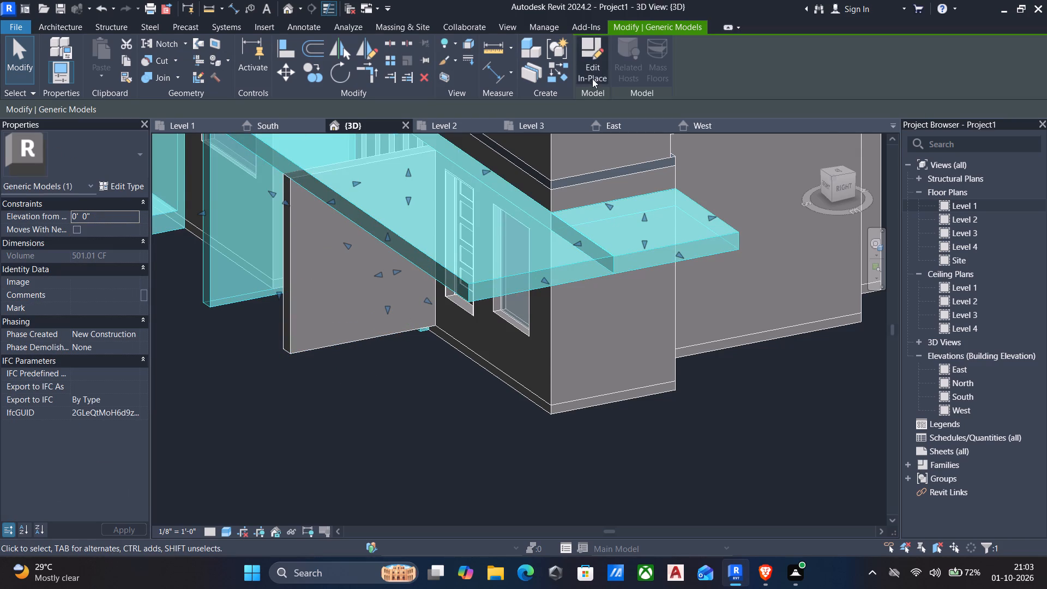
click(592, 74)
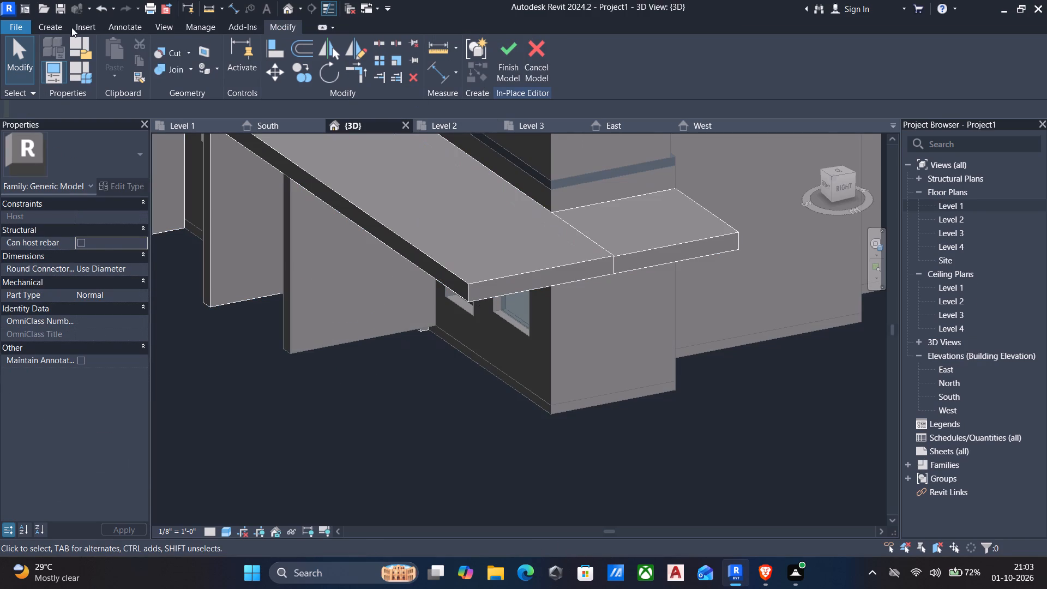
click(53, 30)
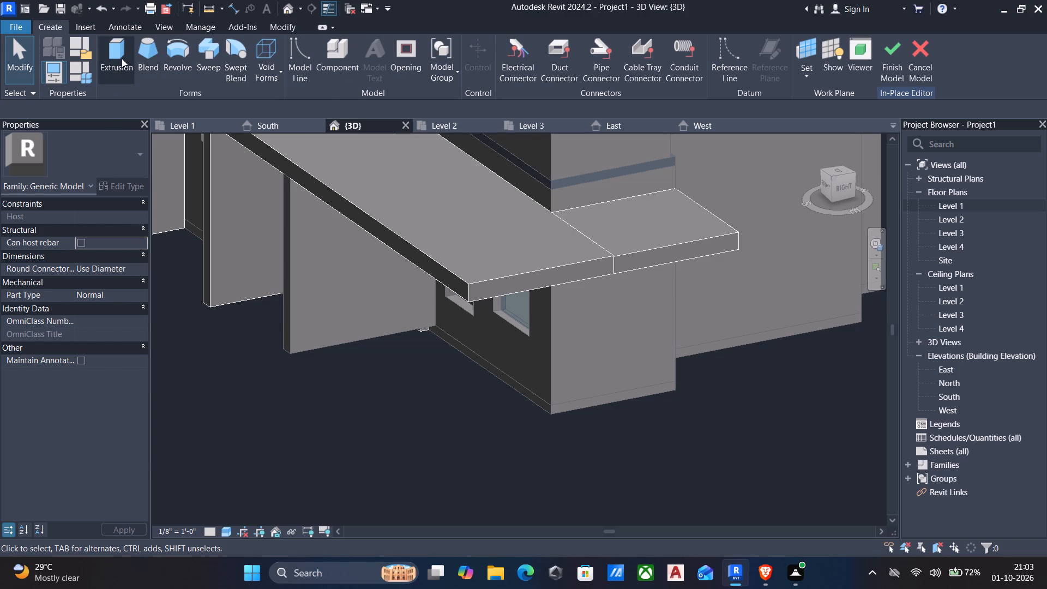
click(117, 56)
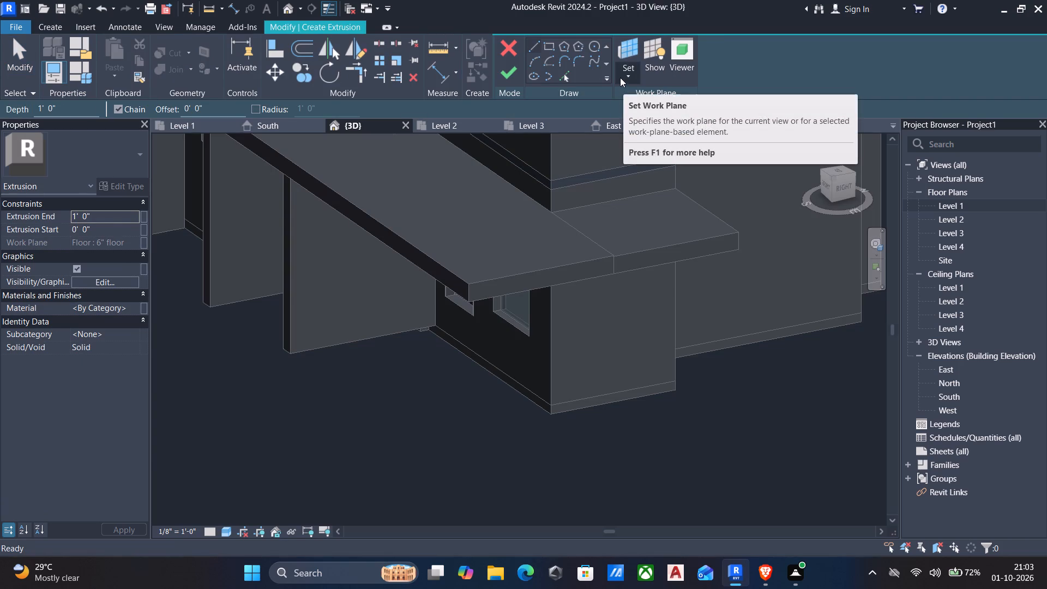
click(627, 79)
click(635, 124)
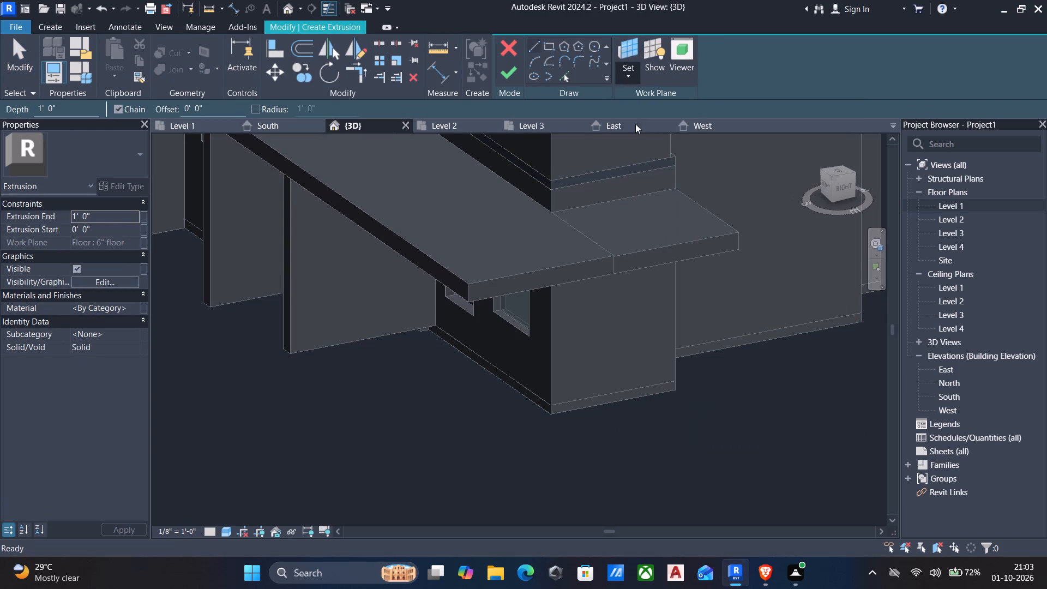
click(548, 412)
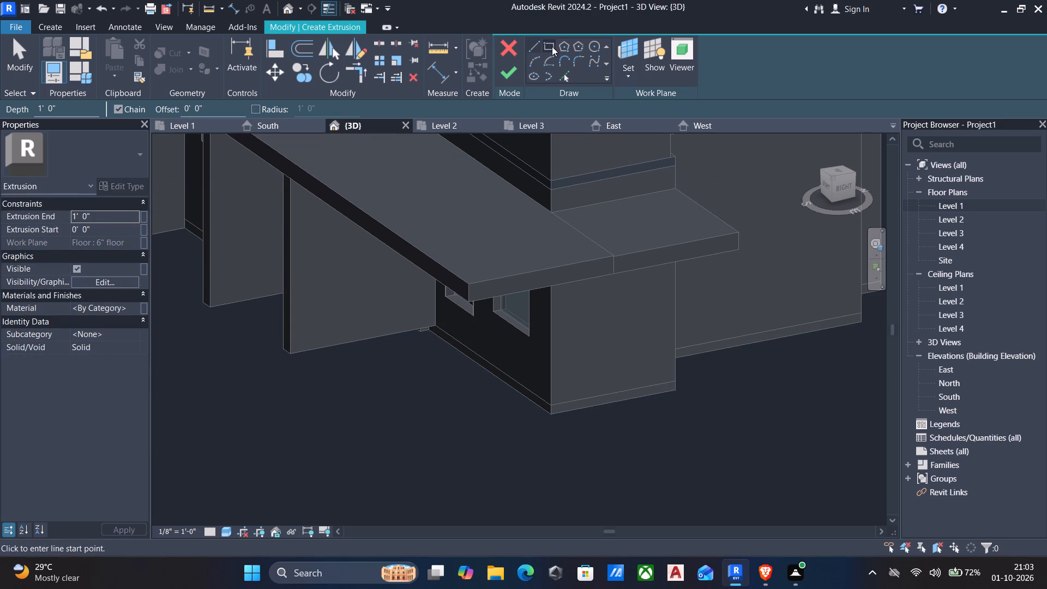
Sketch a rectangle about 12'-9 3/4" by 6" along the floor's front edge, from the house's outer corner to the projecting wall.
click(552, 46)
click(550, 417)
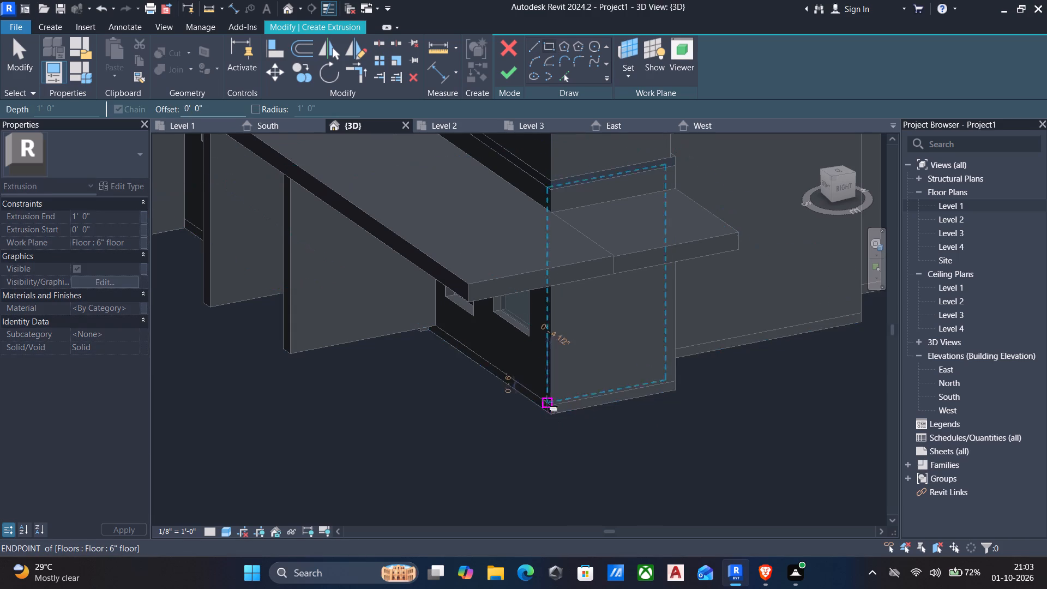
scroll(436, 321, up, 4)
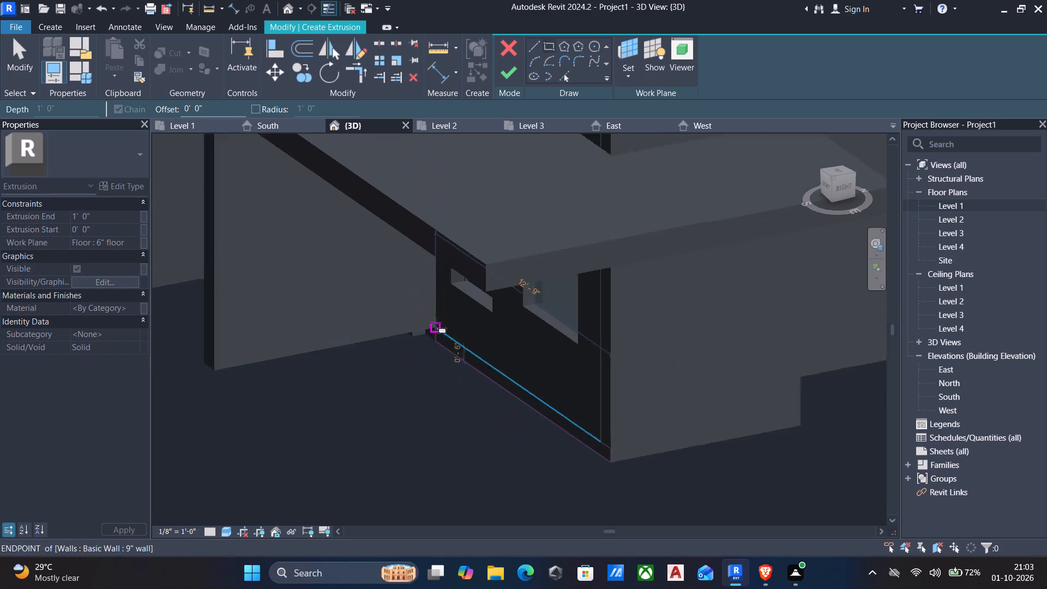
scroll(429, 330, up, 9)
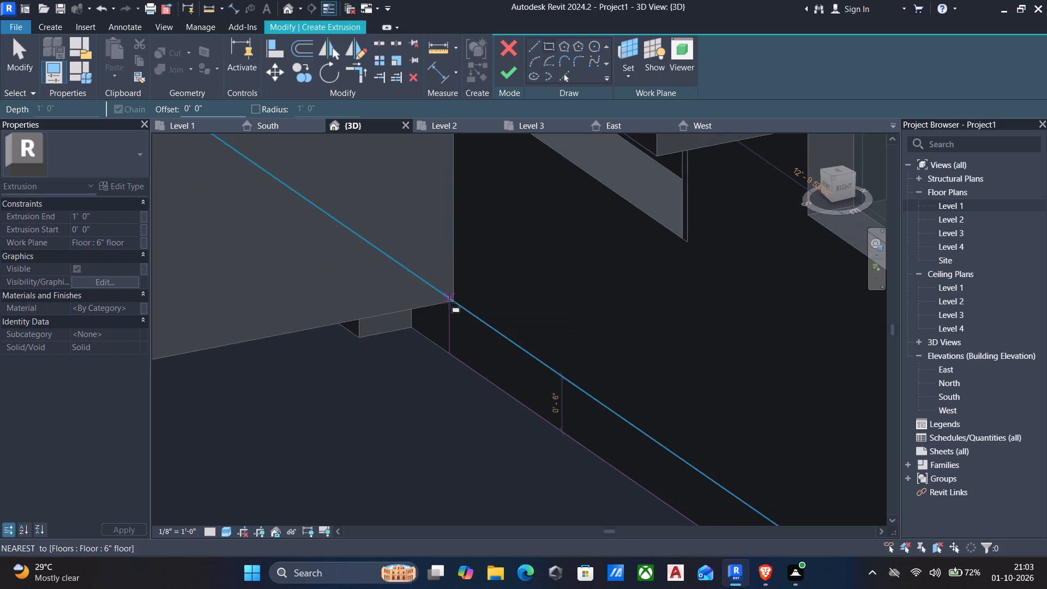
click(449, 302)
scroll(466, 317, down, 4)
middle_drag(477, 350, 467, 294)
scroll(501, 318, down, 3)
middle_drag(525, 341, 494, 291)
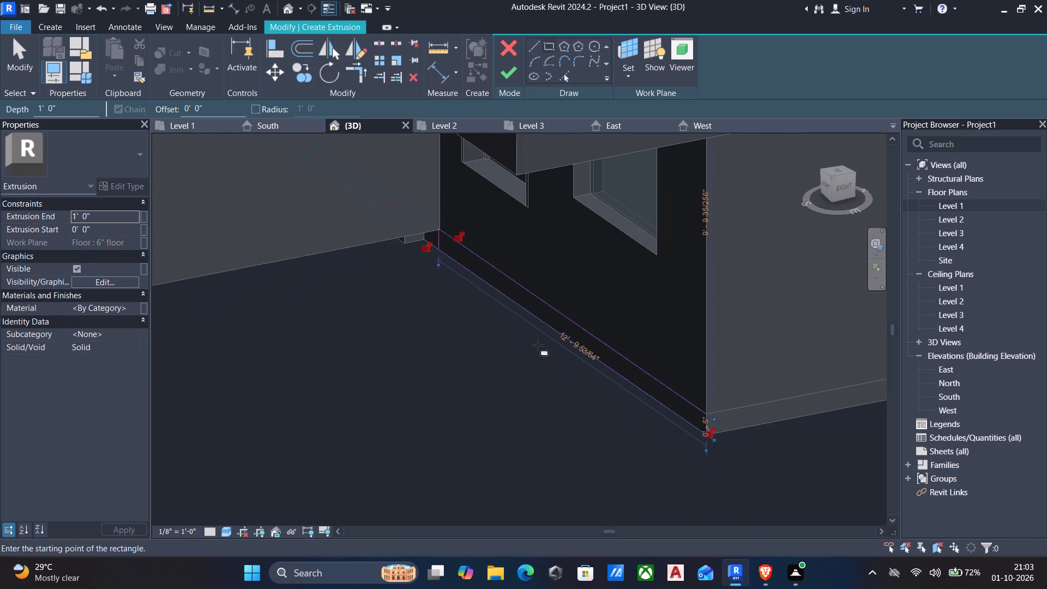
scroll(724, 436, up, 4)
key(Escape)
scroll(696, 423, up, 5)
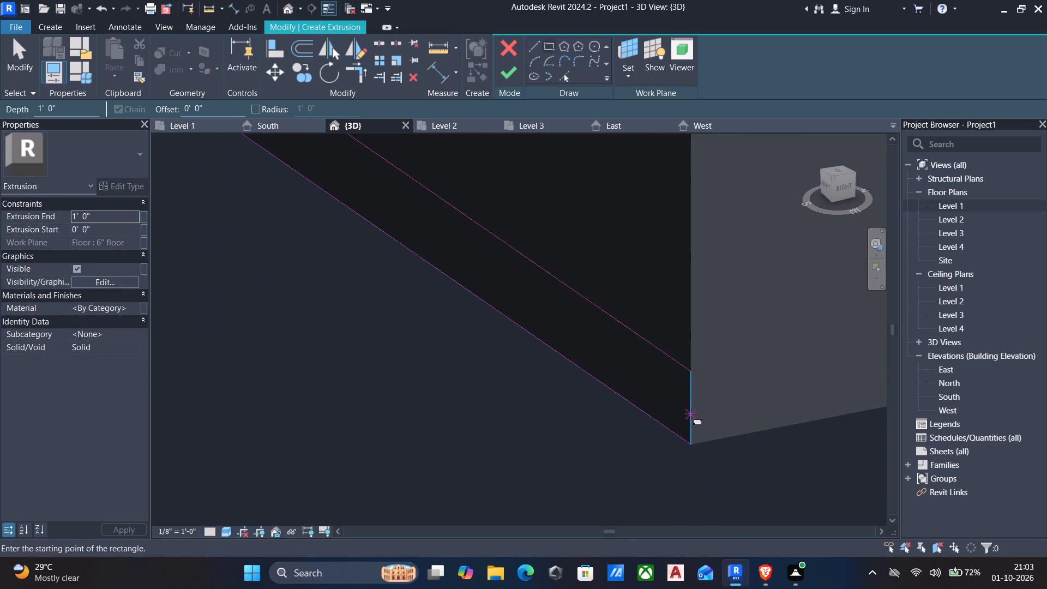
key(Escape)
Set the sketched rectangle's height to 8" by moving its upper line, and finish the extrusion sketch.
click(689, 422)
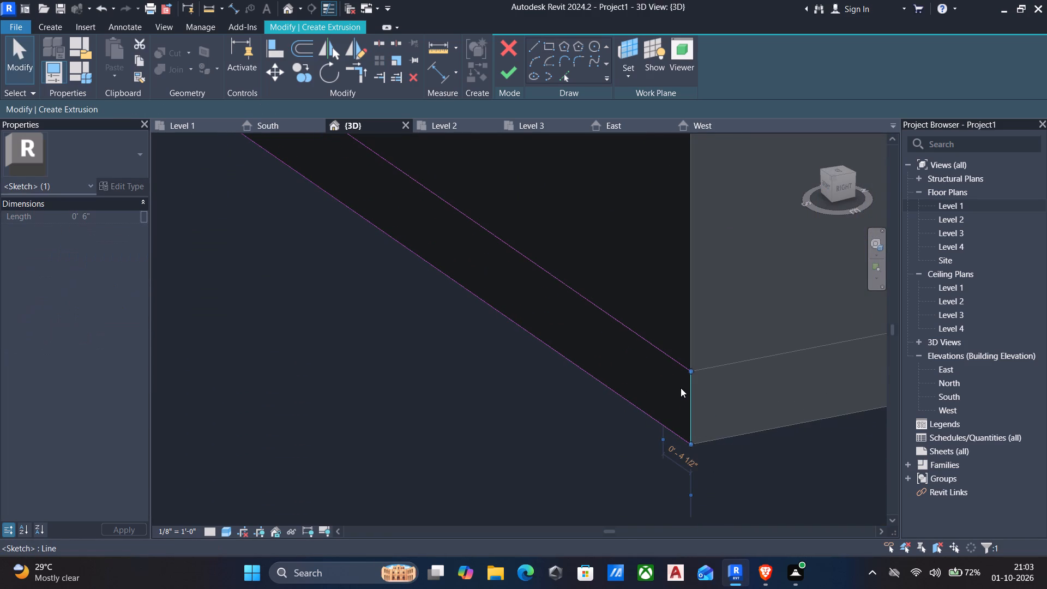
scroll(648, 367, down, 2)
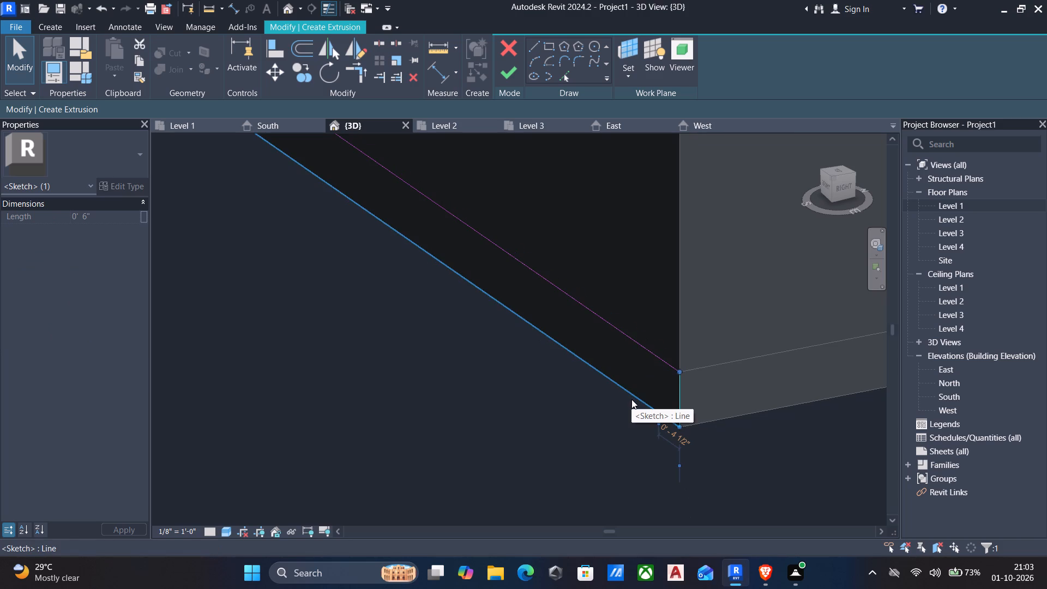
click(651, 359)
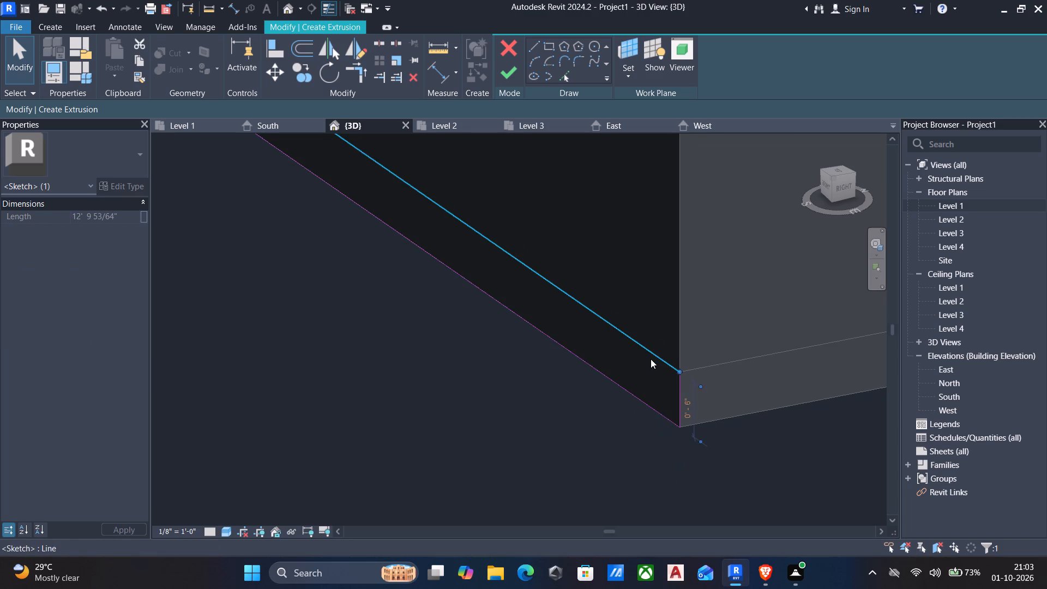
click(684, 405)
key(8)
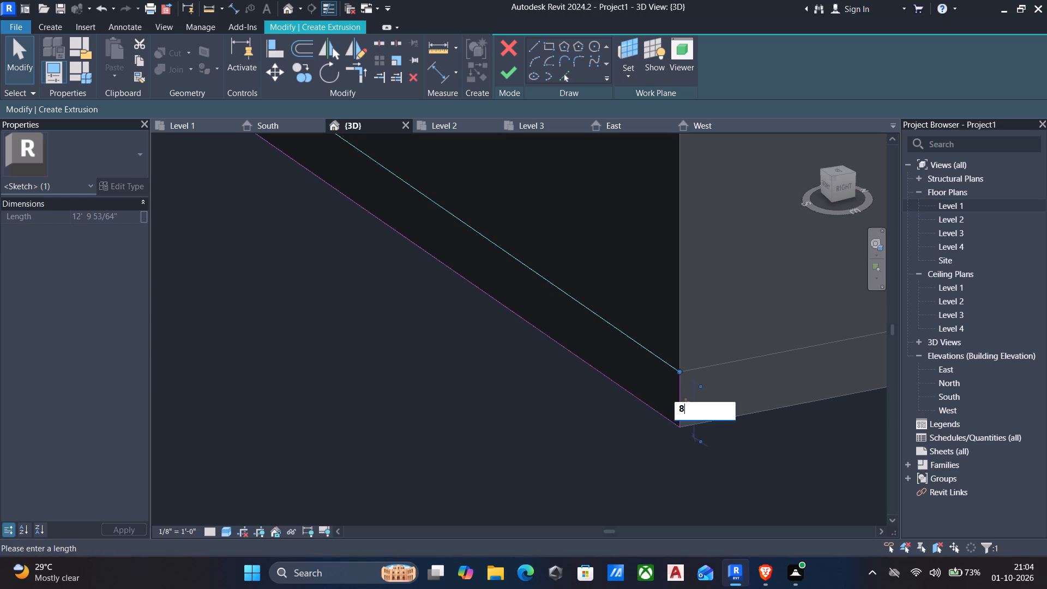
key(shift+quotedbl)
key(Return)
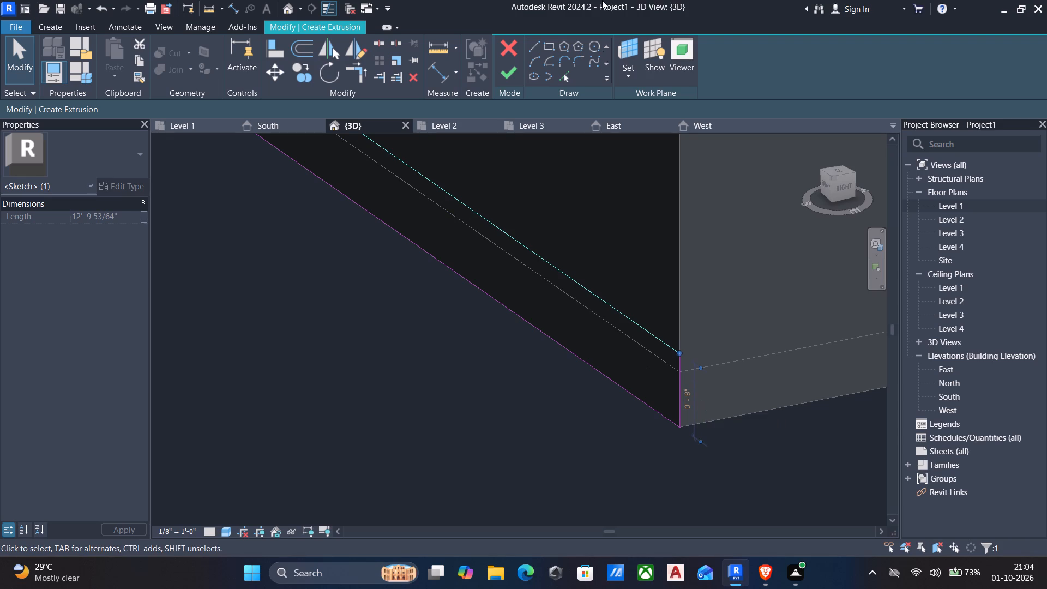
click(514, 77)
Stretch the platform extrusion outward from the facade, along the projecting wall, to a depth of about 9'-5 1/4".
scroll(547, 259, down, 2)
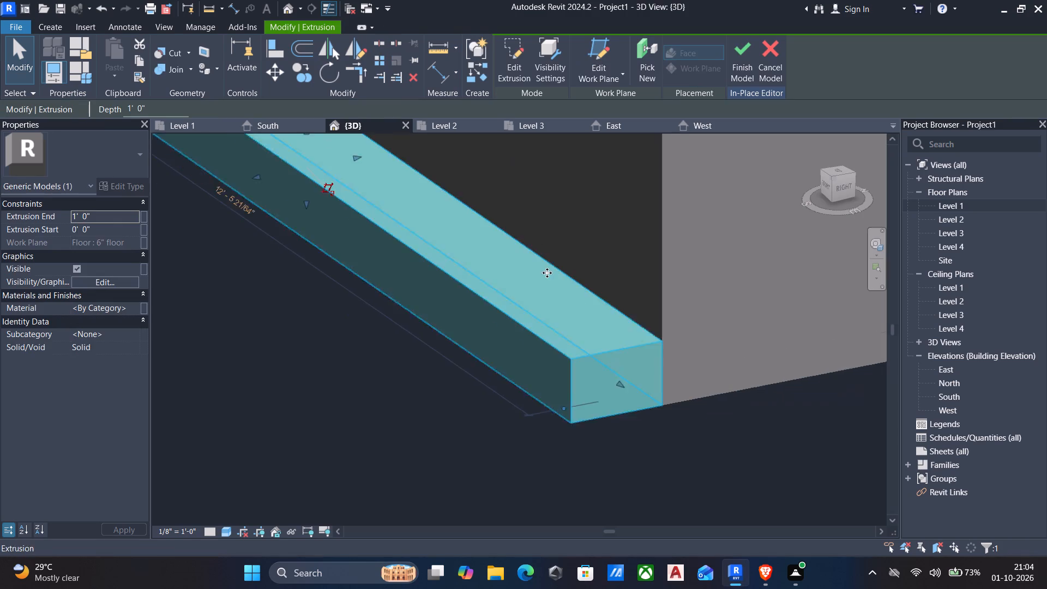
scroll(547, 273, down, 2)
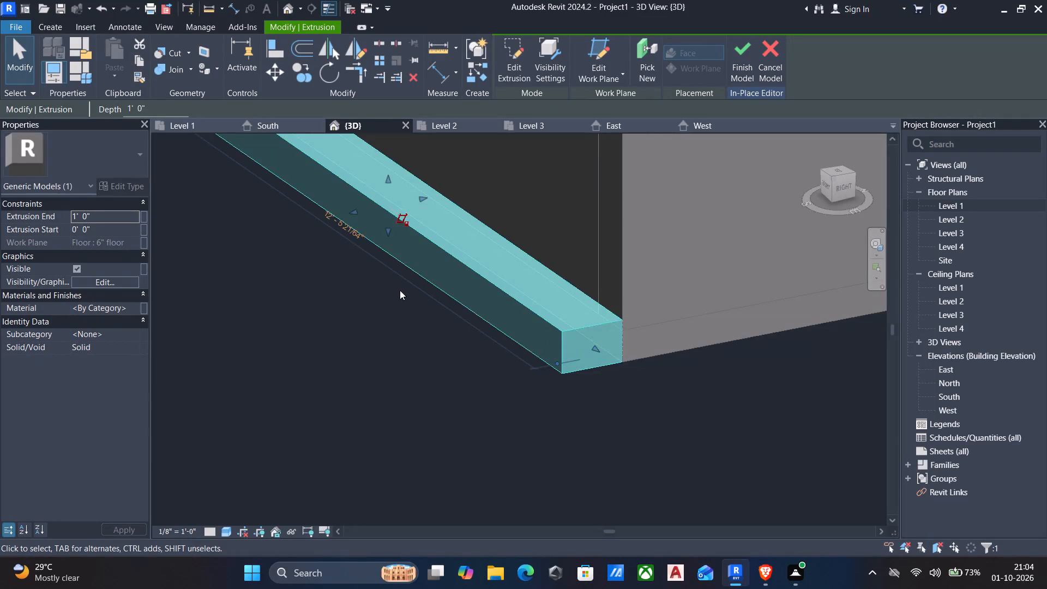
scroll(400, 290, down, 4)
scroll(359, 249, down, 3)
middle_drag(359, 267, 459, 235)
drag(466, 217, 375, 238)
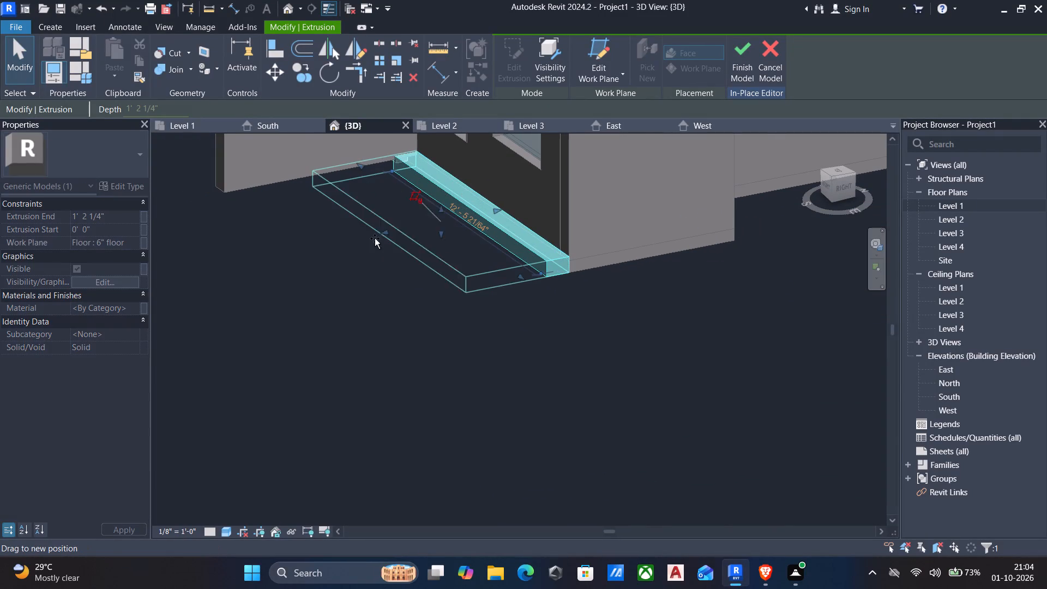
drag(375, 238, 285, 282)
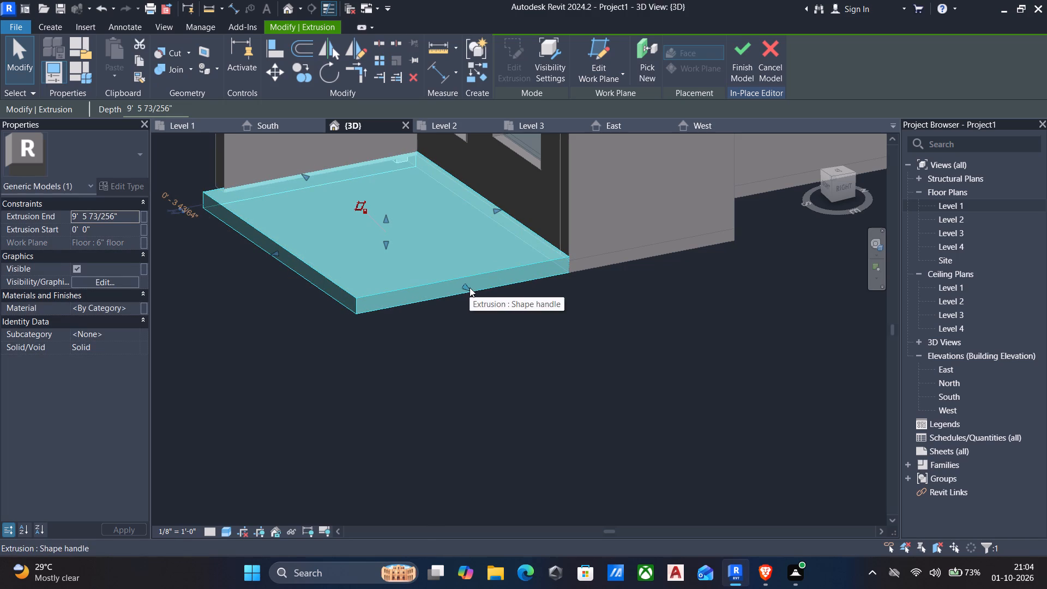
Stretch the entrance platform's end outward, past the house's outer corner.
drag(465, 287, 483, 312)
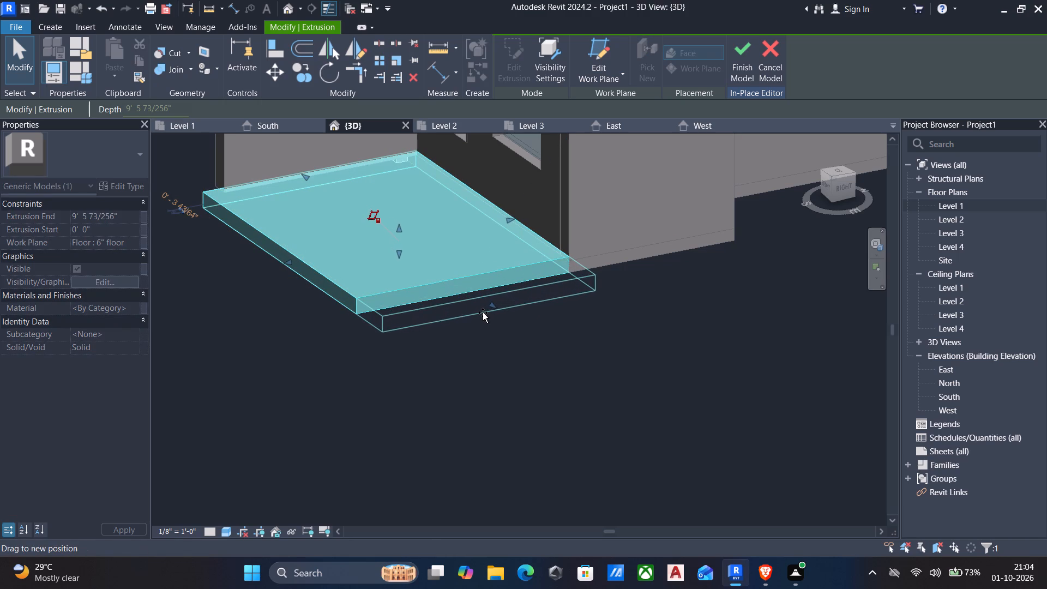
drag(483, 312, 482, 312)
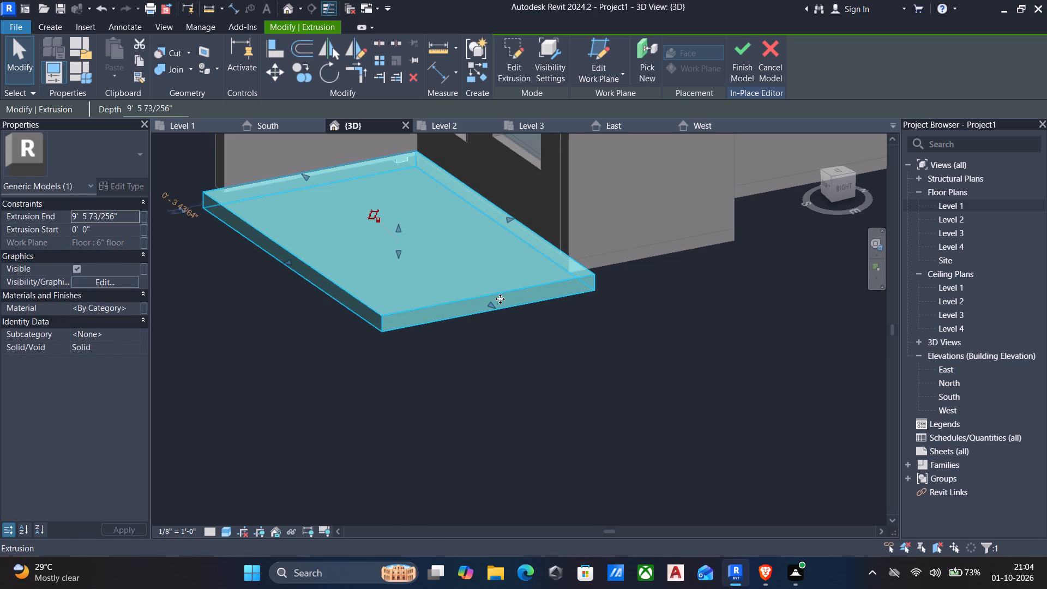
key(Escape)
Examine how the platform meets the projecting wall, the facade and the house's outer corner from several angles.
scroll(524, 304, down, 3)
middle_drag(562, 318, 490, 334)
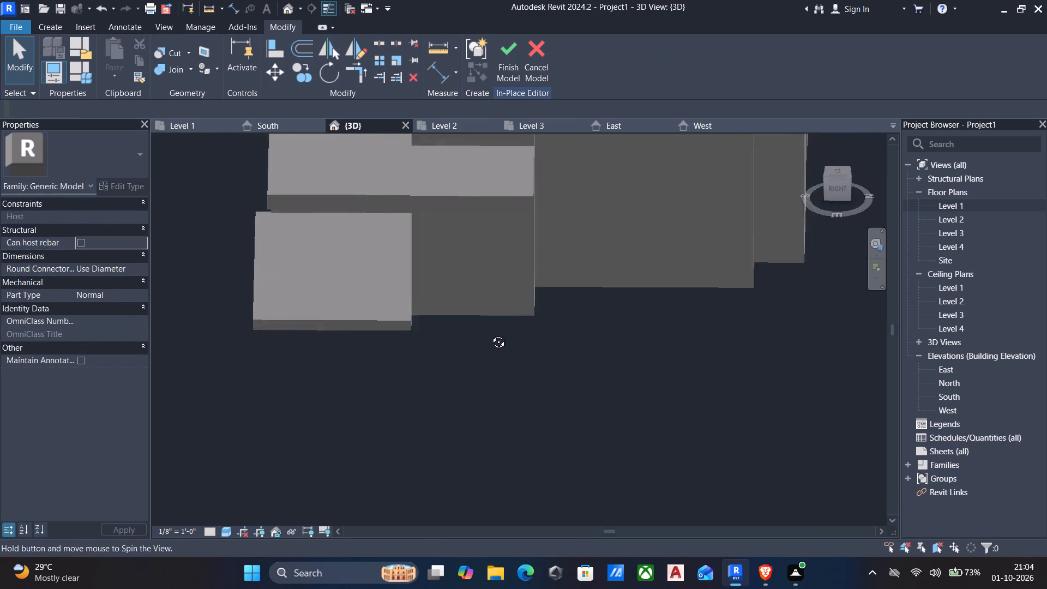
middle_drag(490, 334, 453, 327)
scroll(396, 311, up, 3)
middle_drag(338, 311, 444, 308)
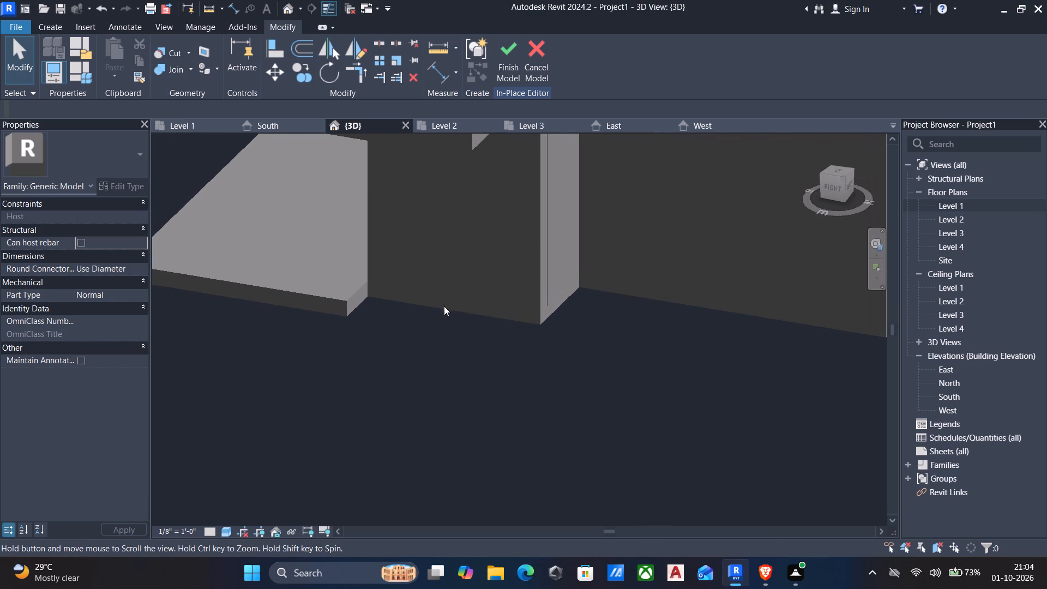
middle_drag(422, 321, 471, 315)
scroll(491, 307, down, 2)
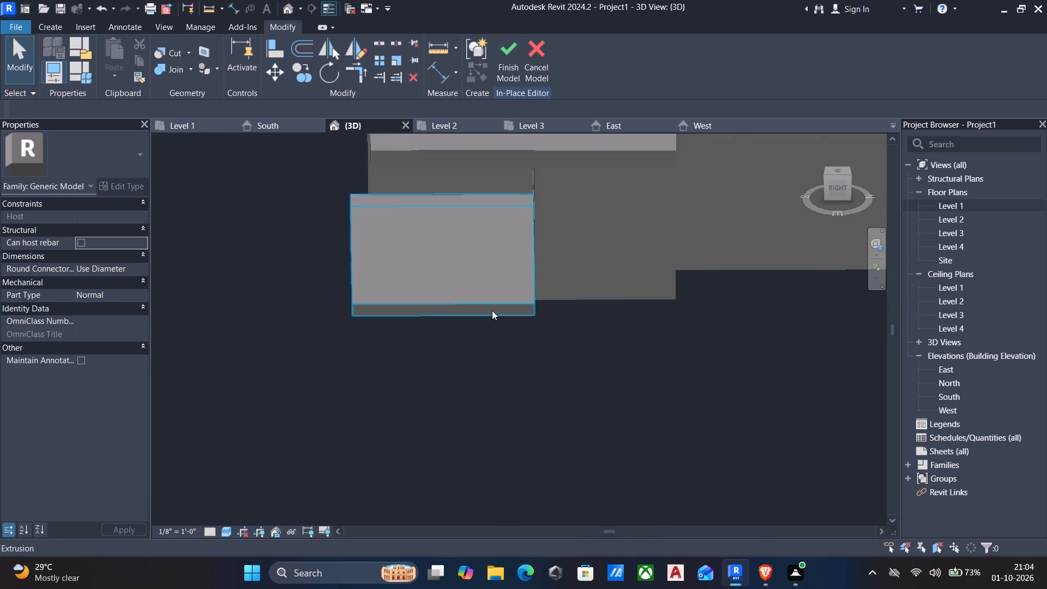
scroll(492, 310, down, 2)
shift+middle_drag(485, 312, 586, 312)
scroll(586, 310, down, 3)
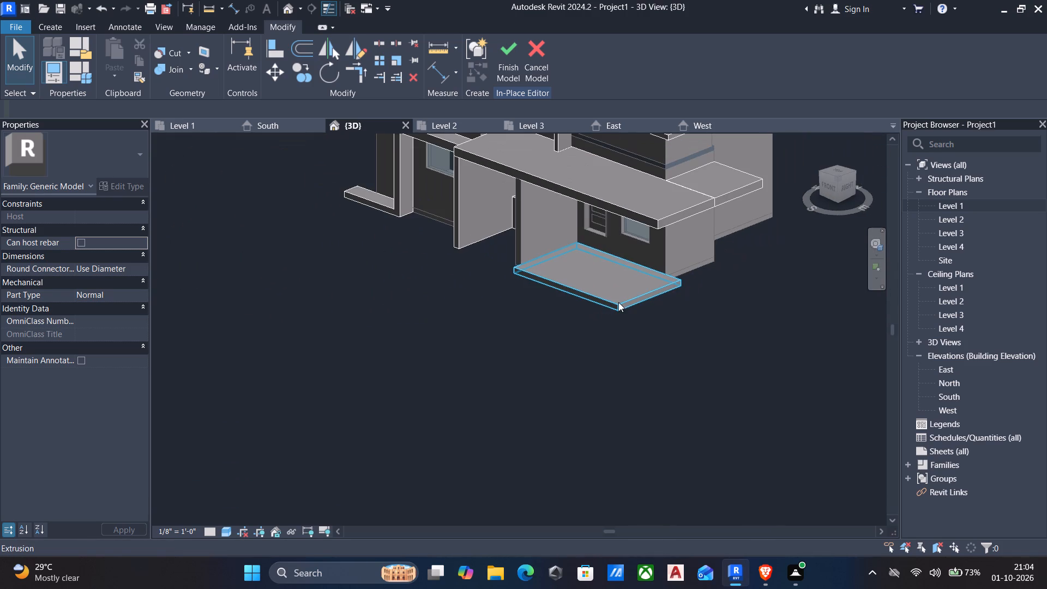
scroll(654, 276, up, 2)
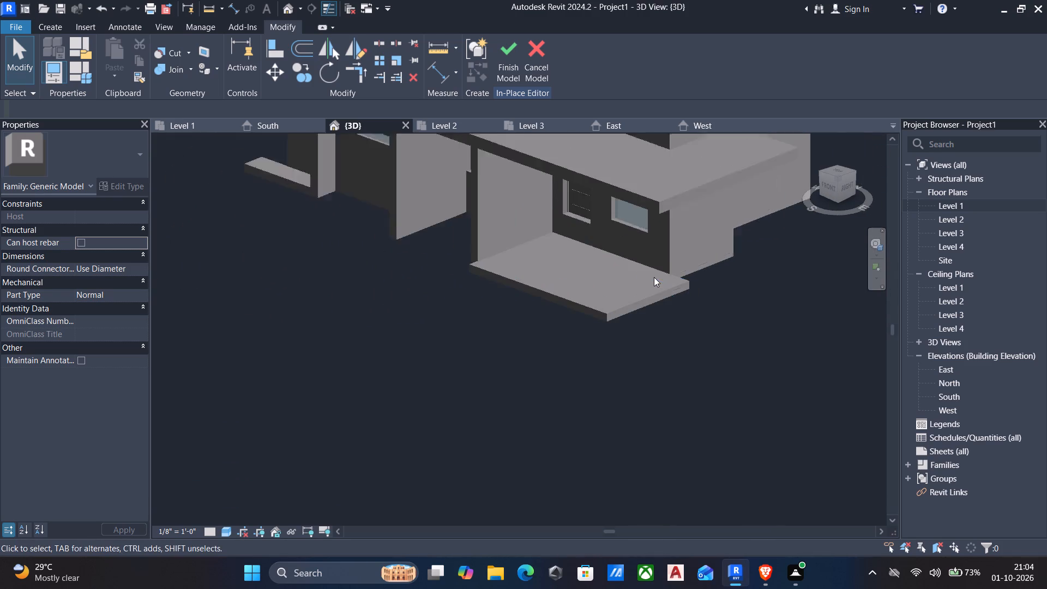
scroll(654, 277, up, 2)
scroll(449, 271, up, 4)
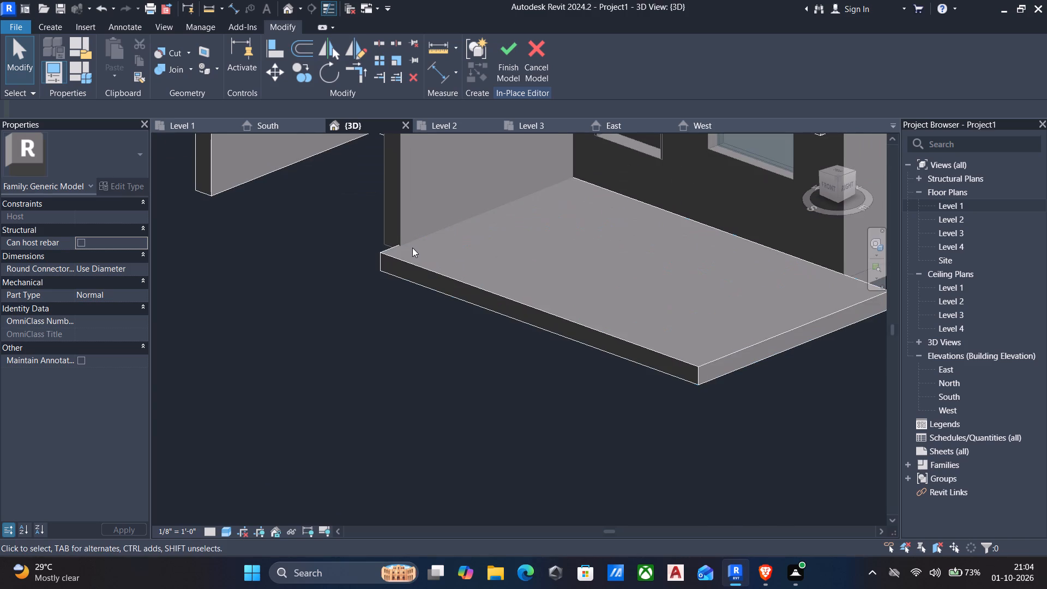
scroll(391, 251, up, 4)
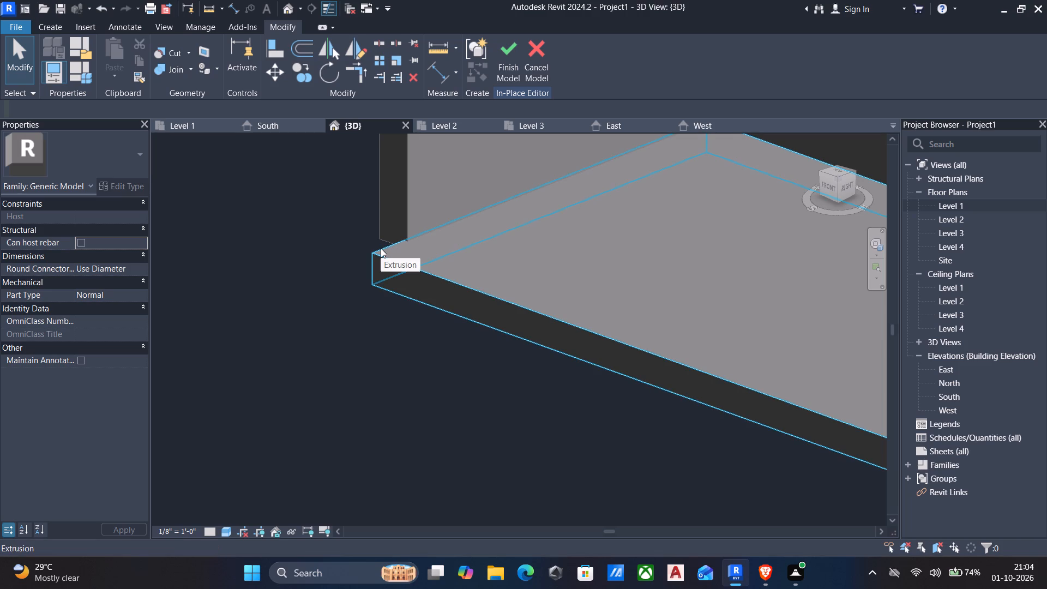
scroll(400, 268, down, 4)
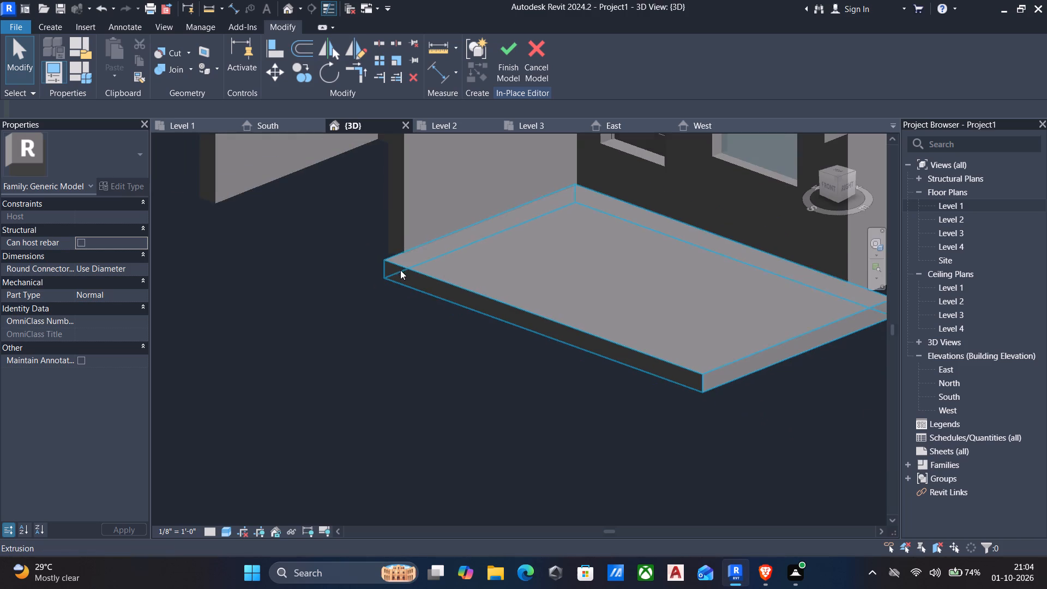
scroll(615, 350, down, 1)
middle_drag(615, 351, 607, 363)
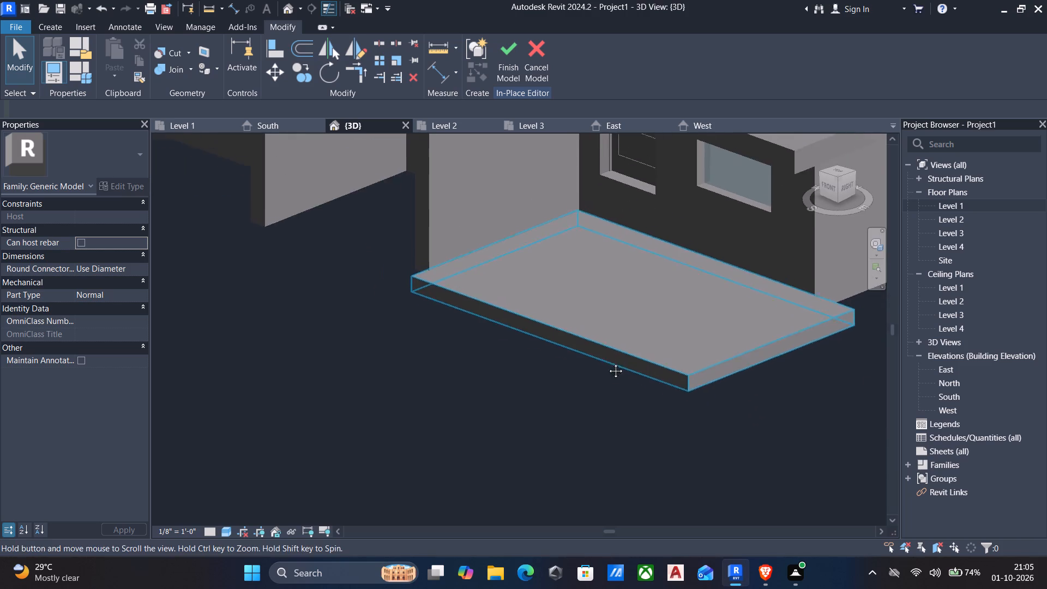
middle_drag(607, 363, 598, 392)
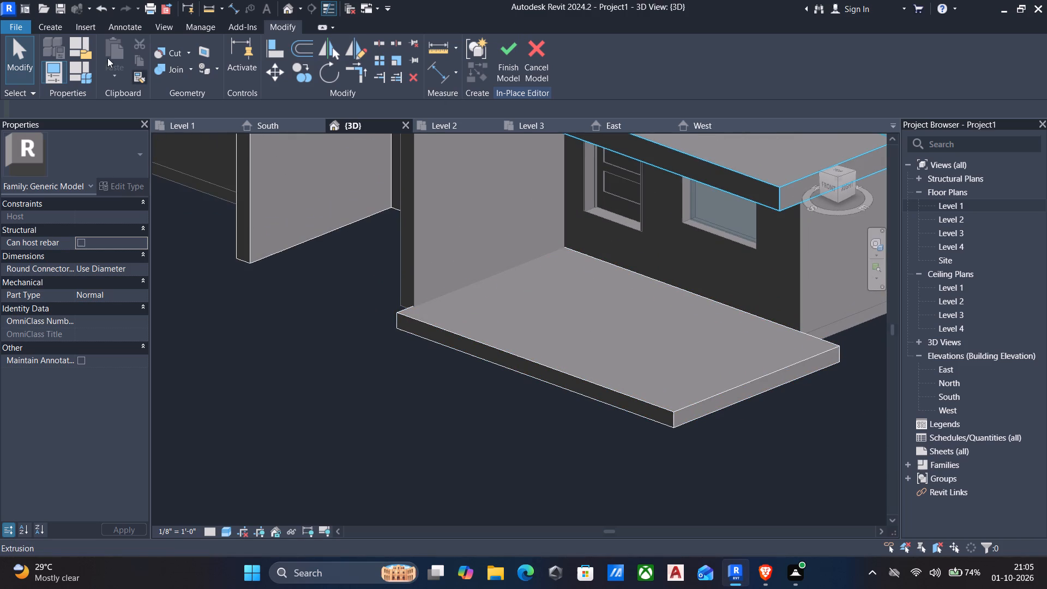
Start a new extrusion with its work plane on the platform's top face.
click(44, 24)
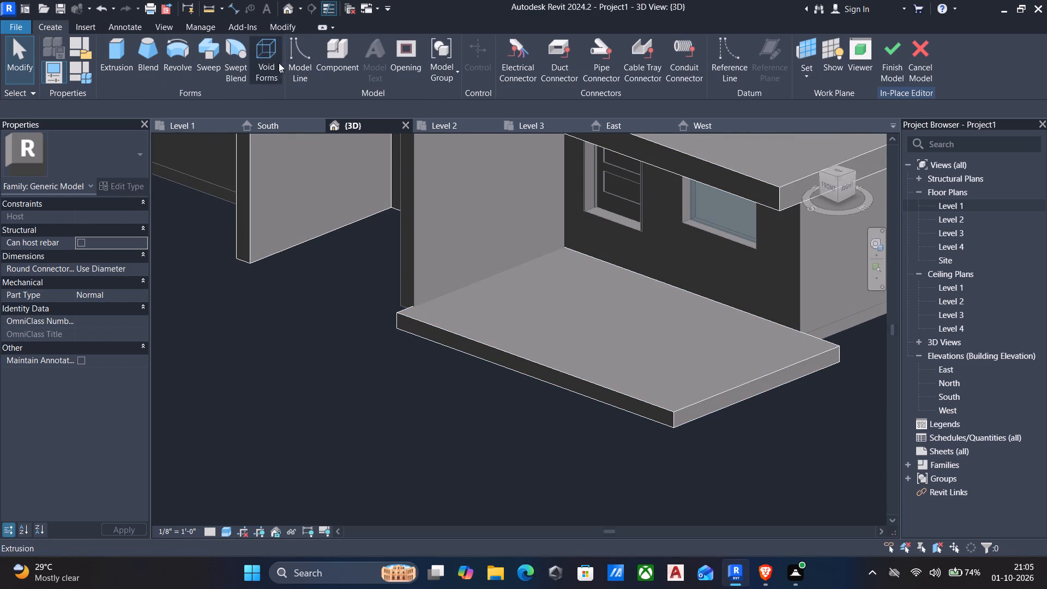
click(115, 56)
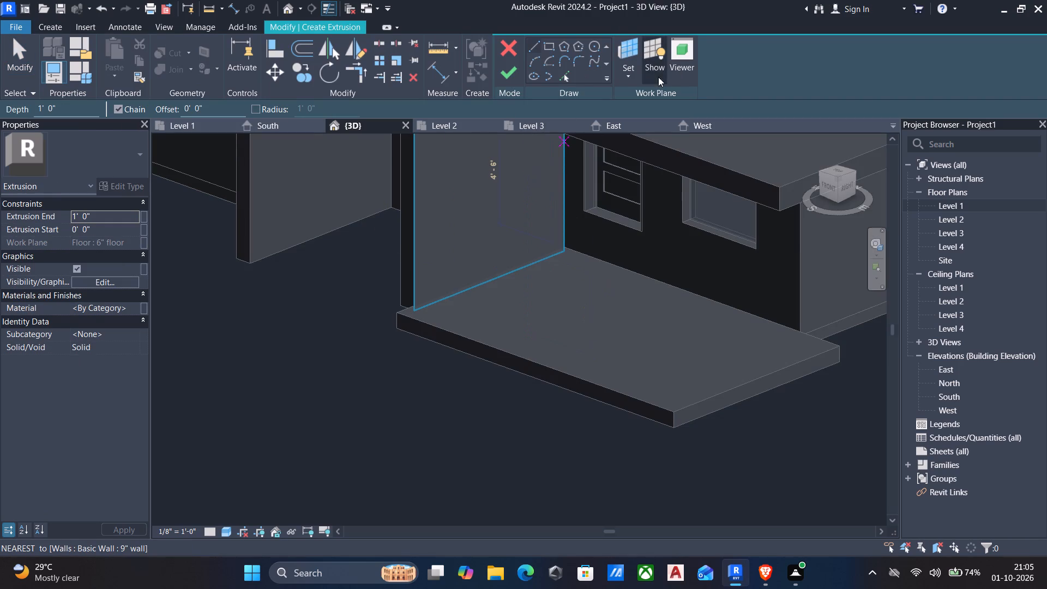
click(627, 76)
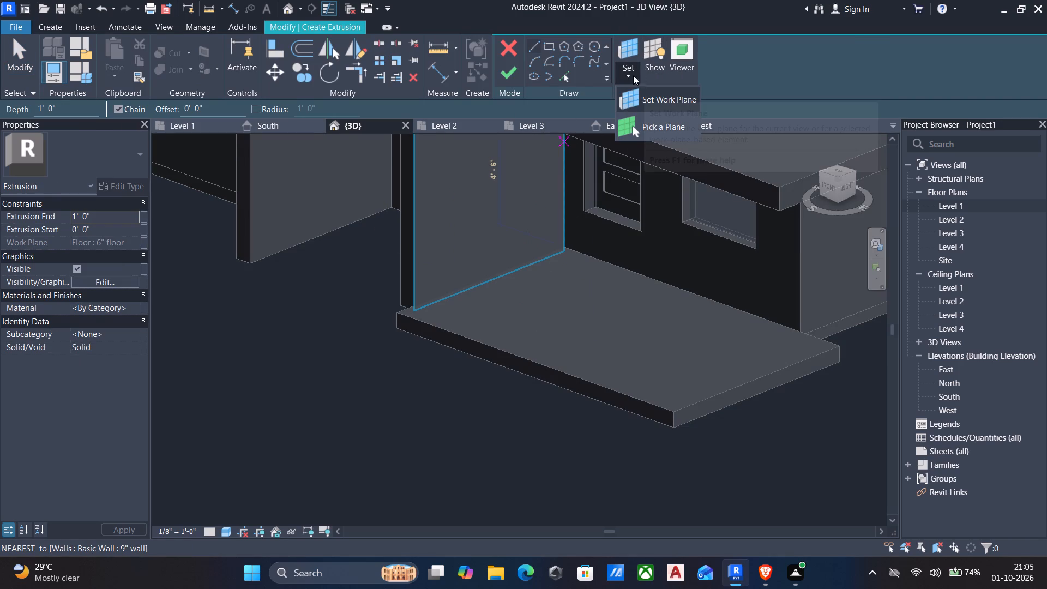
click(637, 124)
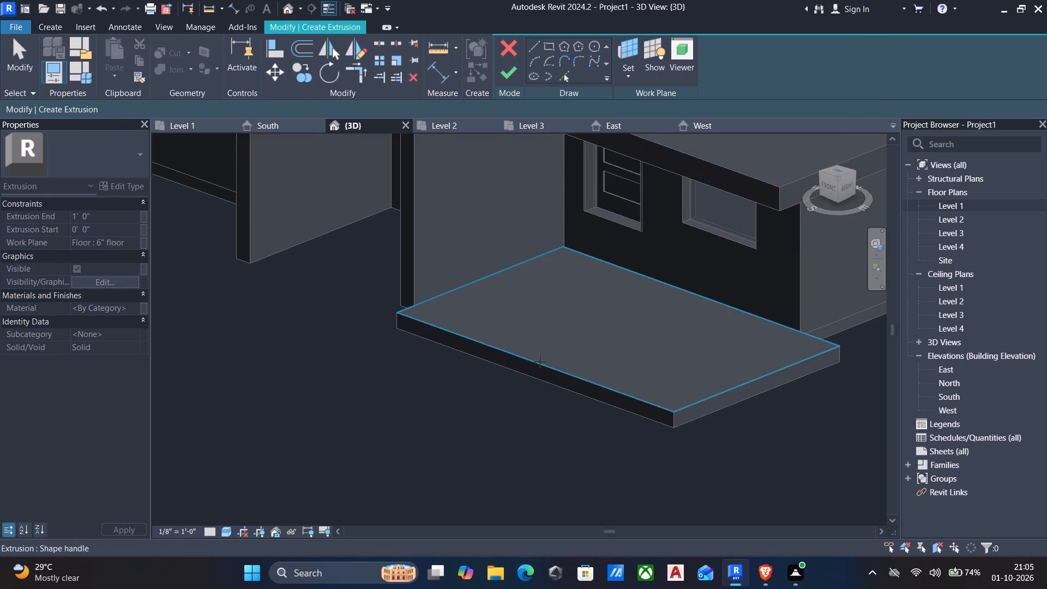
click(540, 362)
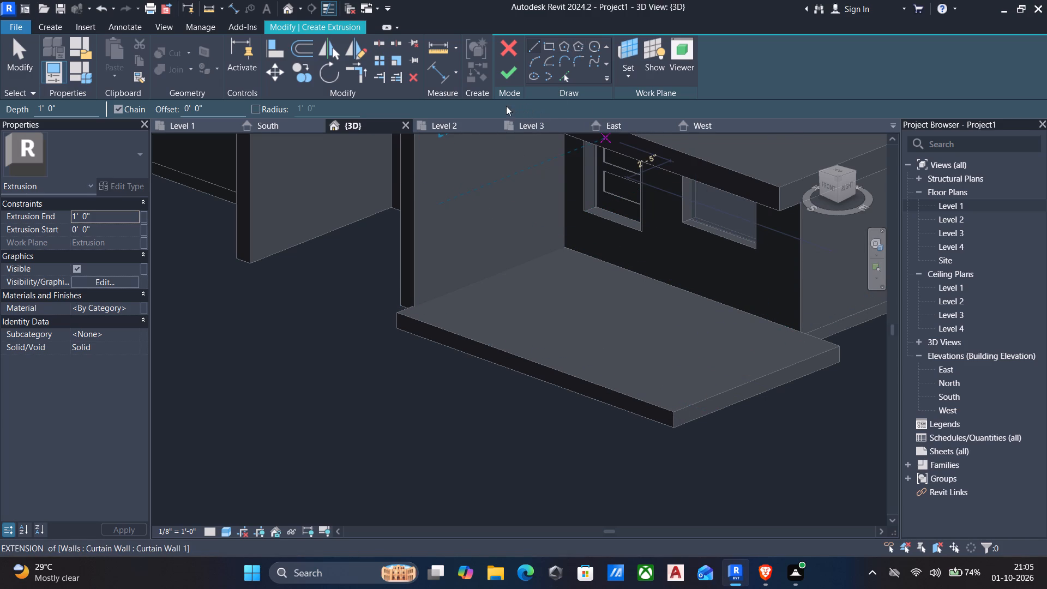
Sketch a rectangle about 13'-7" by 6'-4" on the platform's top, from its outer front corner with an 8" inward offset.
drag(208, 109, 106, 106)
key(8)
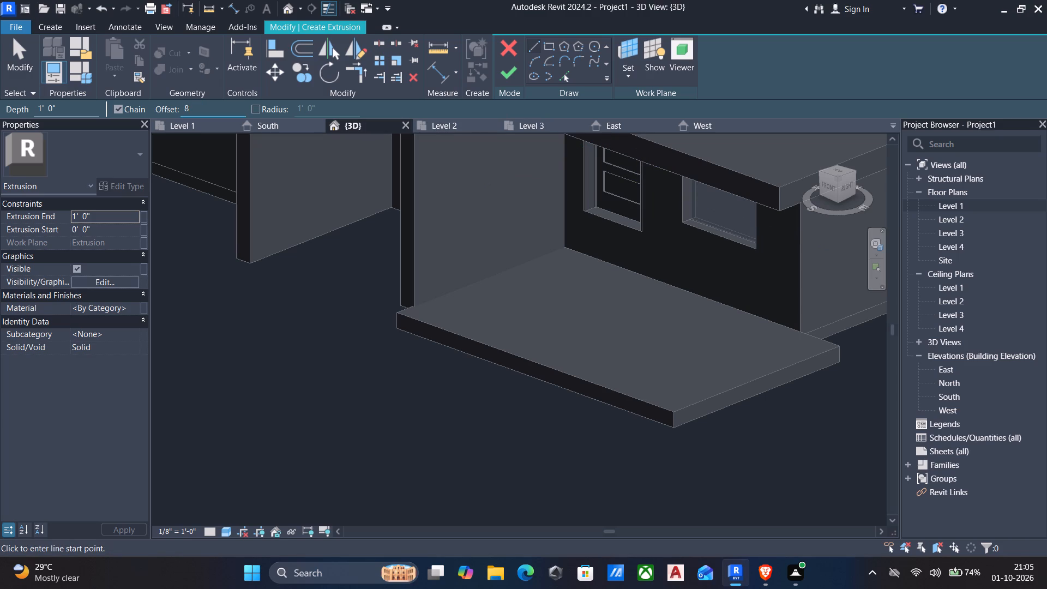
key(shift+quotedbl)
key(Return)
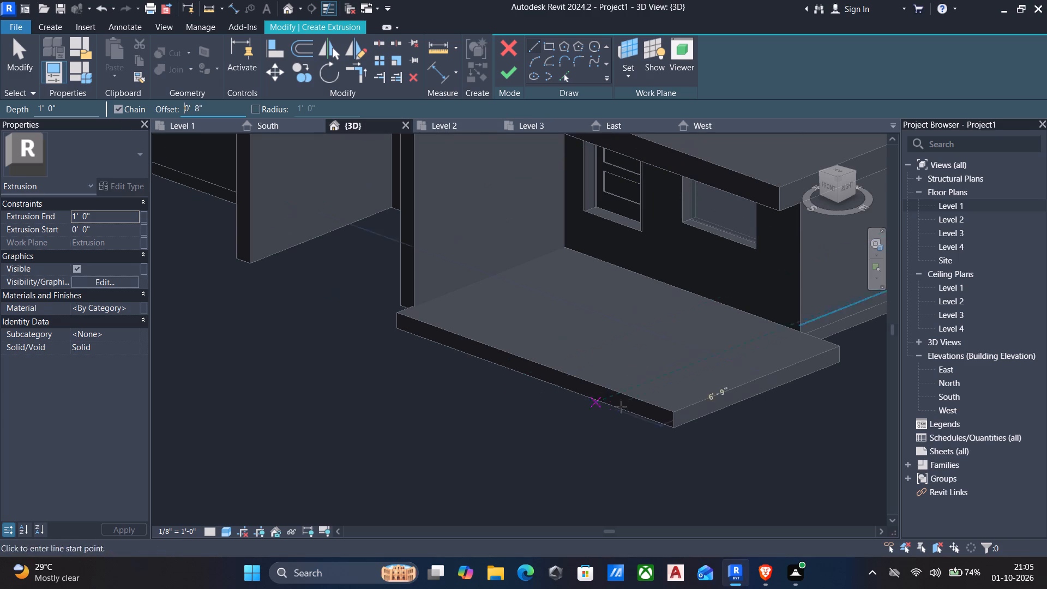
click(676, 411)
key(Escape)
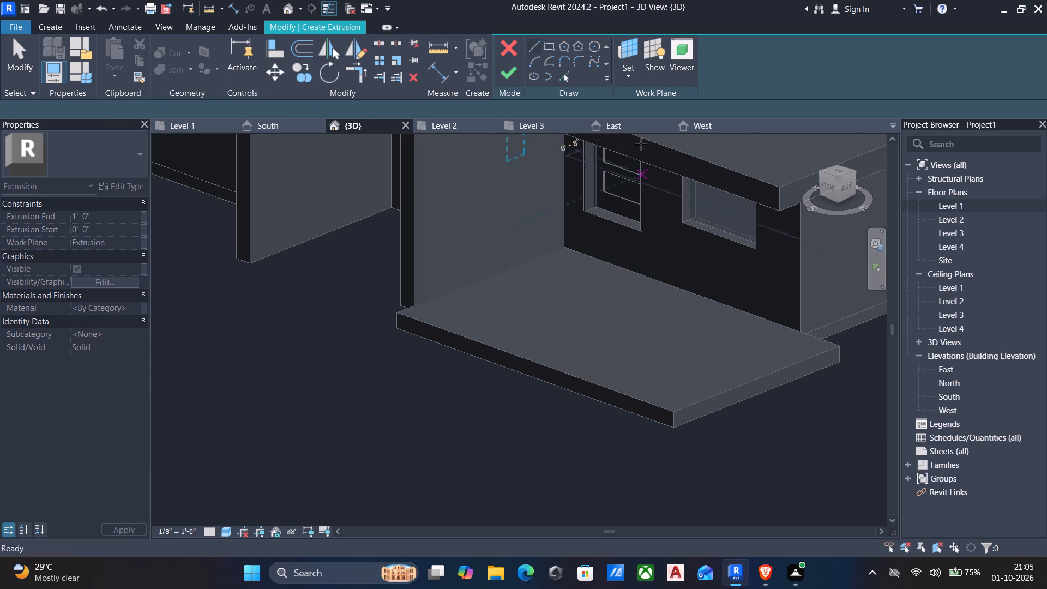
click(547, 49)
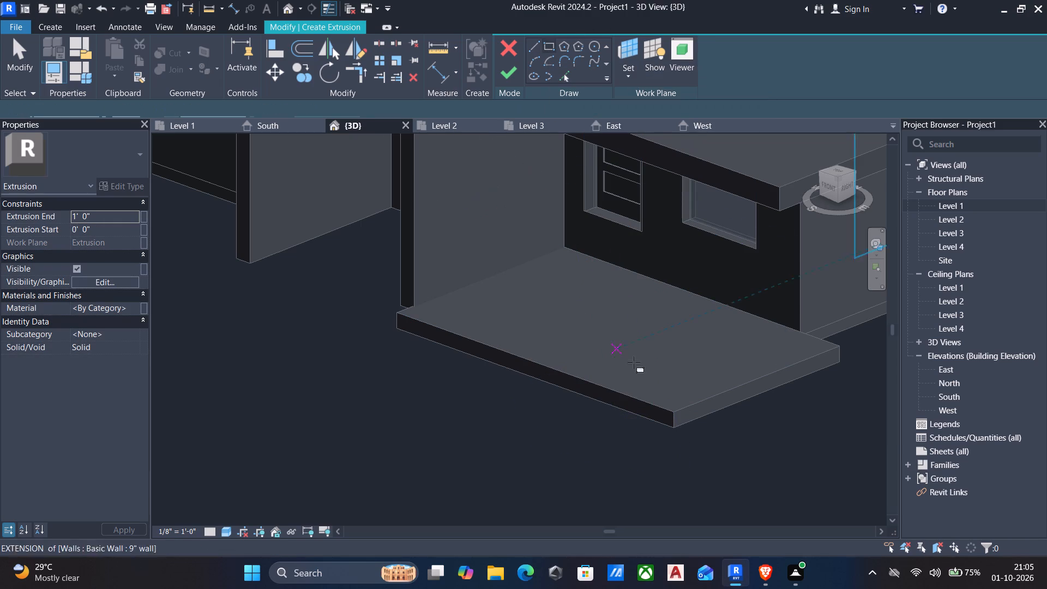
drag(676, 411, 674, 399)
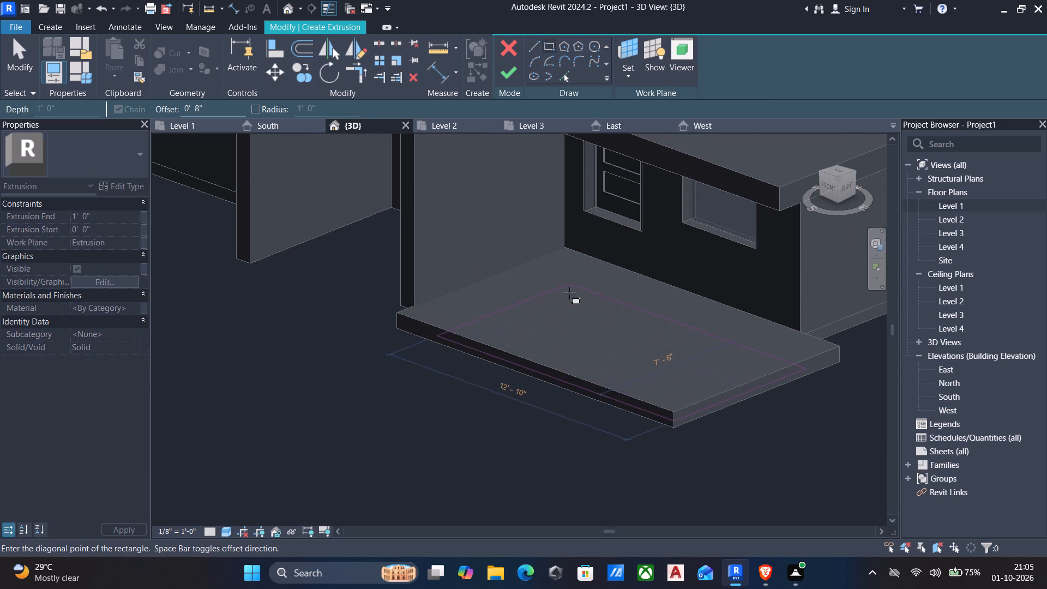
key(space)
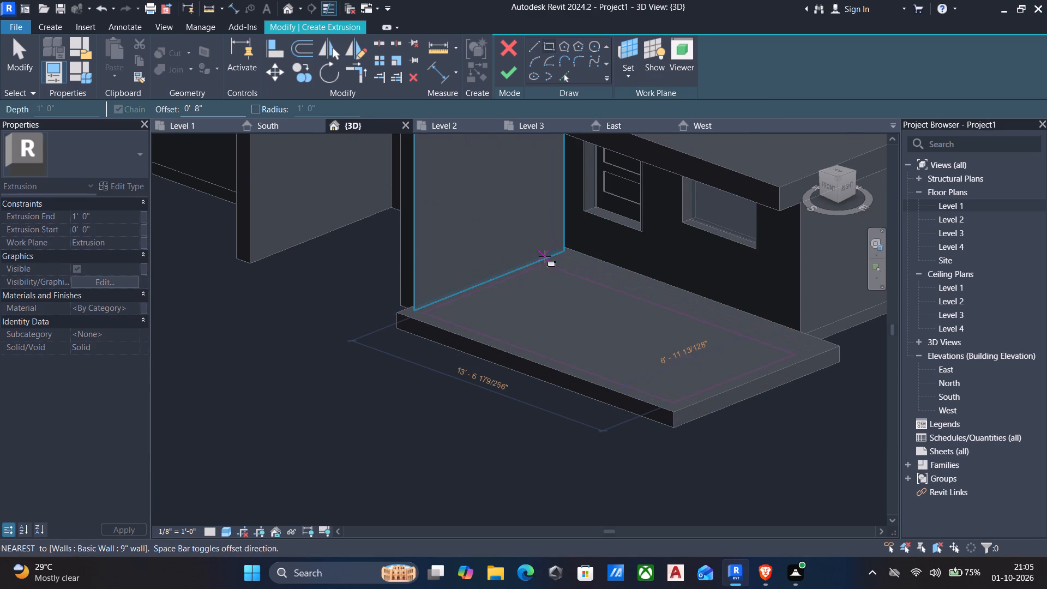
shift+middle_drag(545, 261, 509, 290)
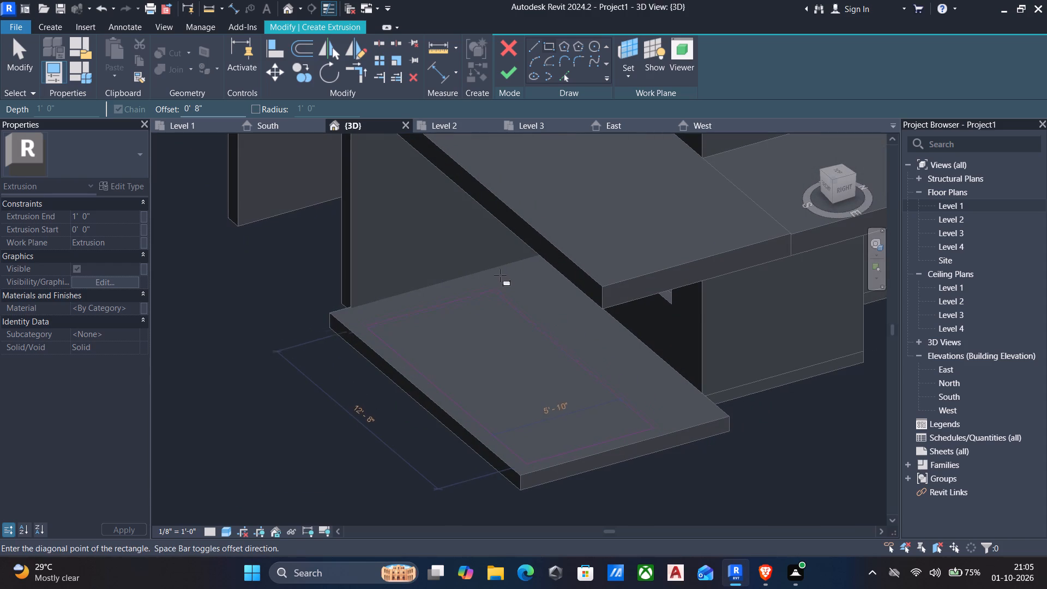
scroll(496, 265, up, 3)
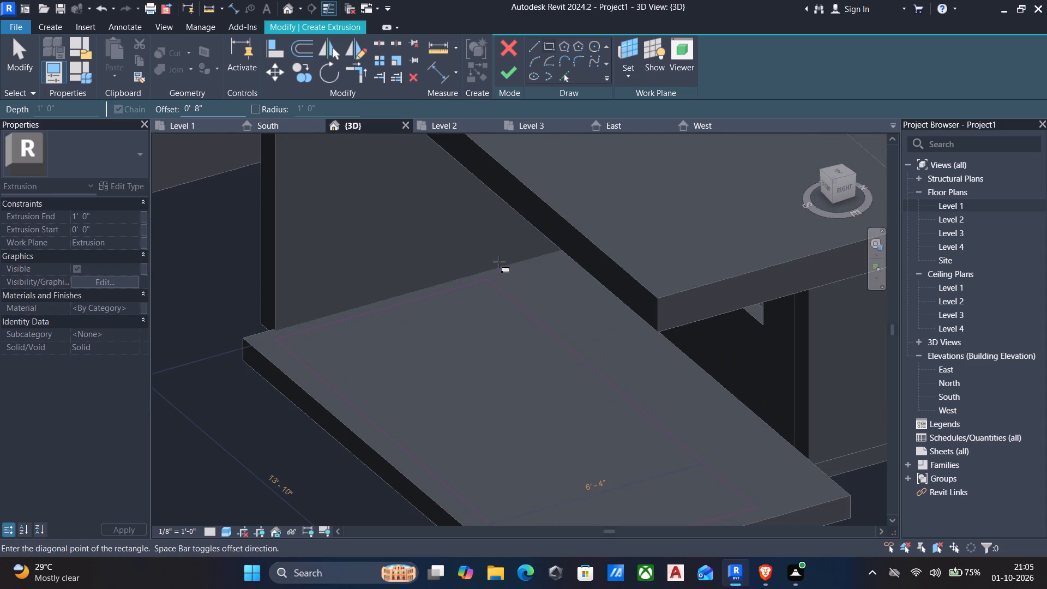
click(504, 267)
key(Escape)
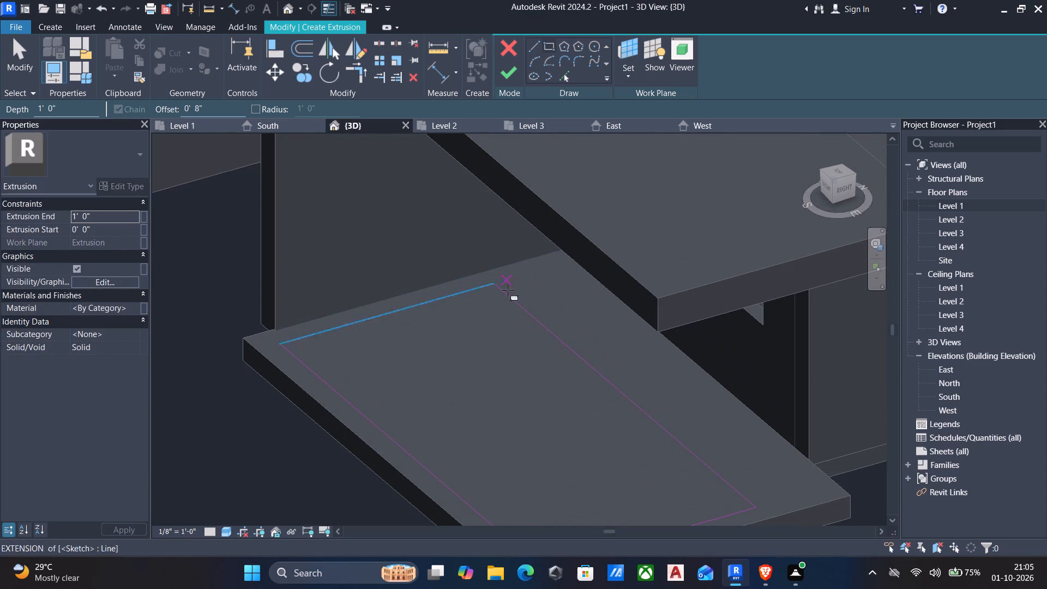
key(Escape)
Move the rectangle's line beside the projecting wall up to the wall, lengthening the sketch to about 14'-2 3/4".
click(477, 292)
key(Up)
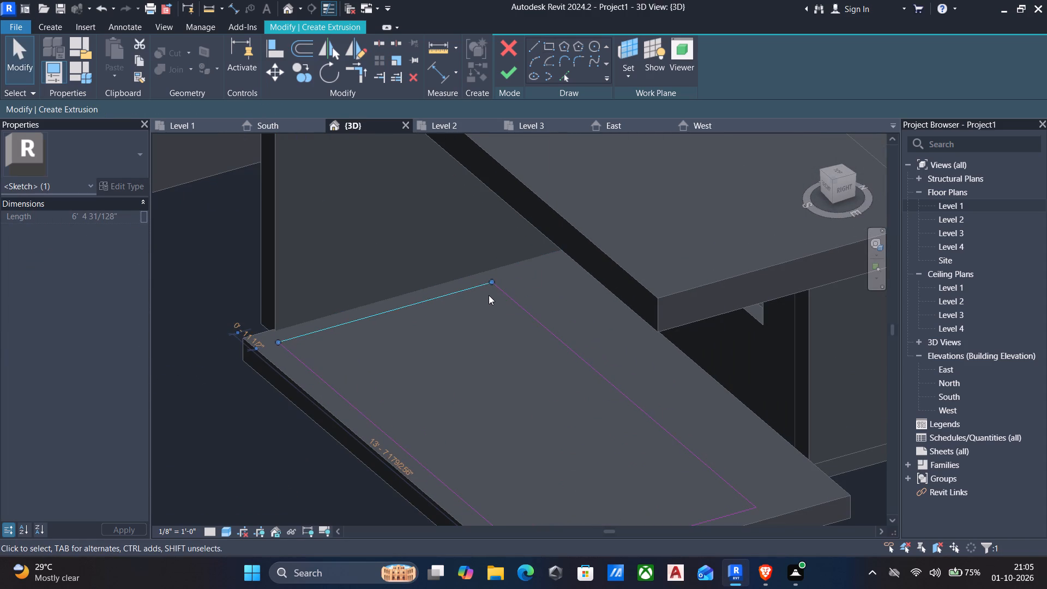
key(Up)
key(Up)
key(Up)
key(Up)
key(Up)
key(Up)
key(Up)
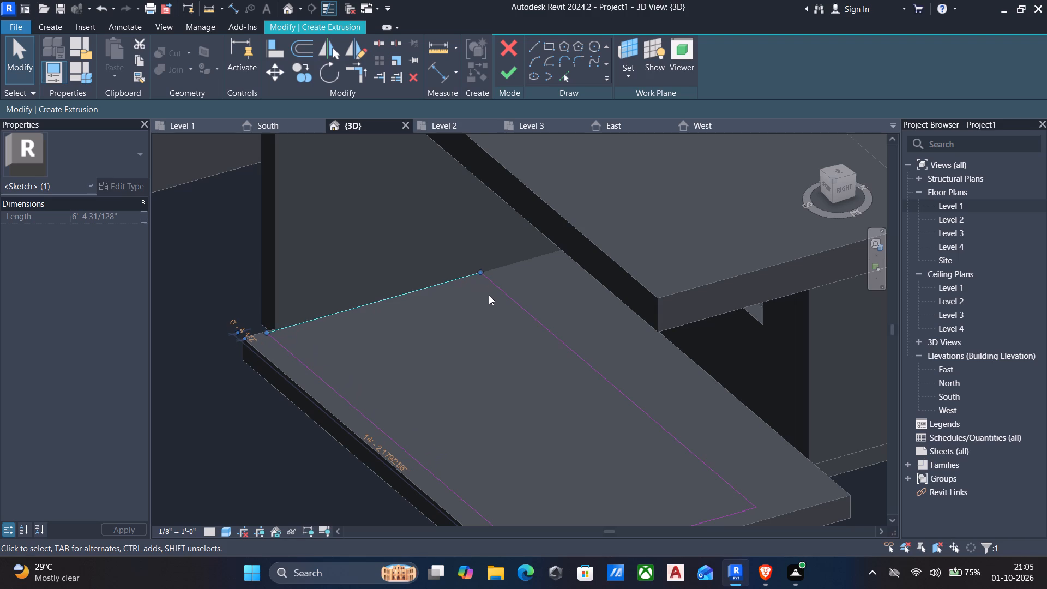
Move the rectangle's rear line back to the facade wall, widening the sketch to about 8'-9 1/4".
click(548, 334)
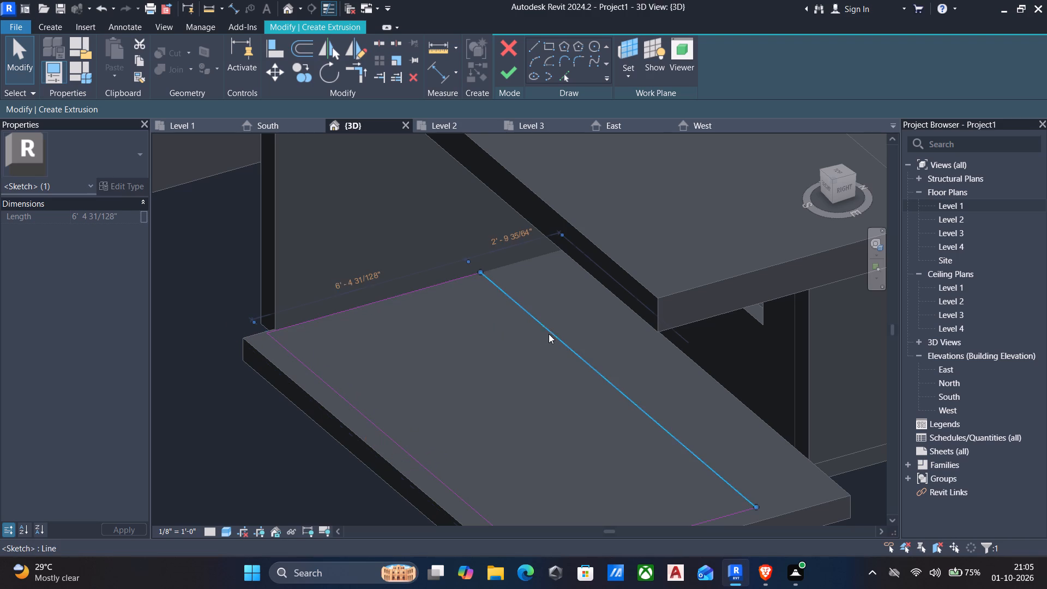
key(Right)
key(Right)
key(Right)
key(Right)
key(Right)
key(Right)
key(Right)
key(Right)
key(Right)
key(Right)
key(Right)
key(Right)
key(Right)
key(Right)
key(Right)
key(Right)
key(Right)
key(Right)
key(Right)
key(Right)
key(Right)
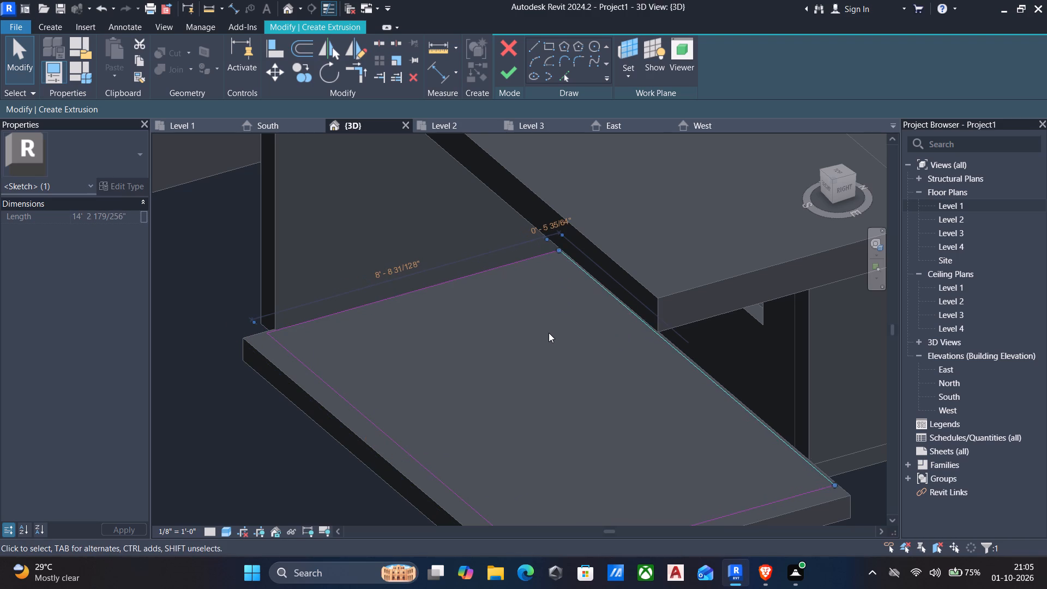
key(Right)
Move the rectangle's outer end line onto the platform's end edge and finish the extrusion at 1'-0" depth.
middle_drag(774, 428, 770, 351)
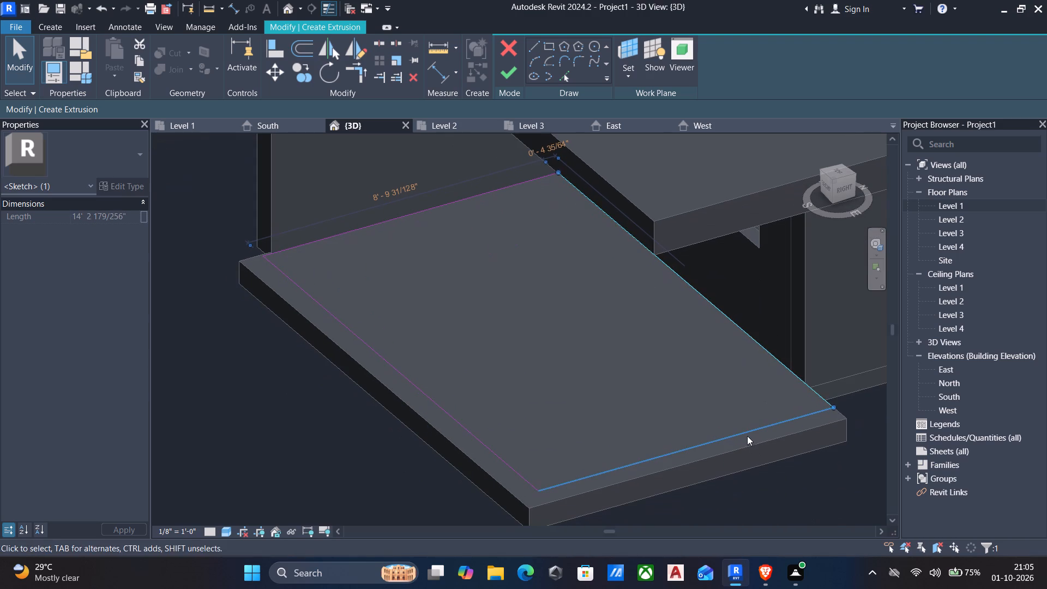
click(744, 432)
key(Down)
key(Down)
key(Down)
key(Down)
key(Down)
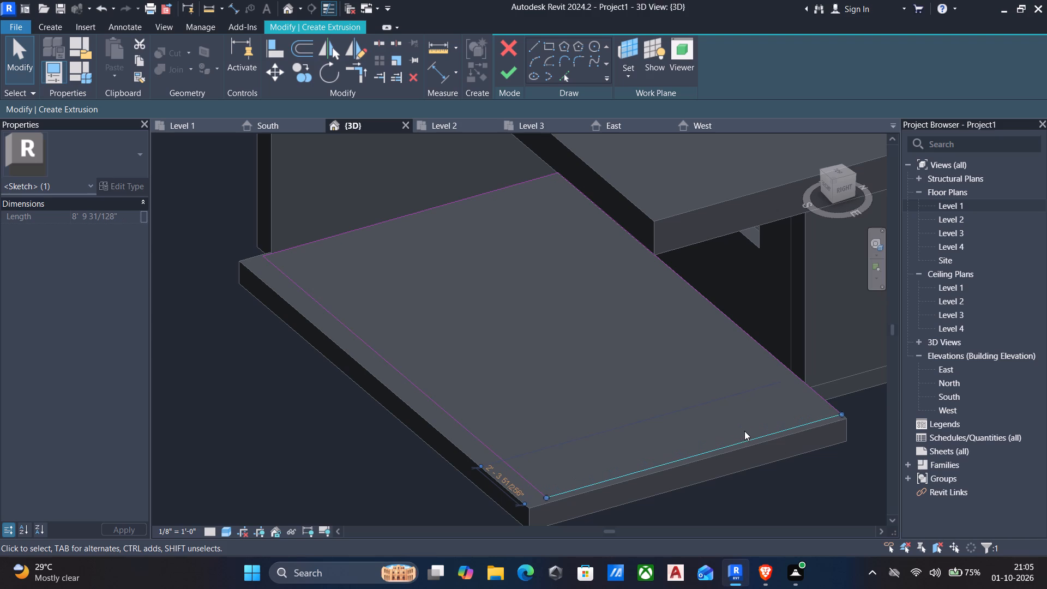
key(Down)
key(Down)
key(Down)
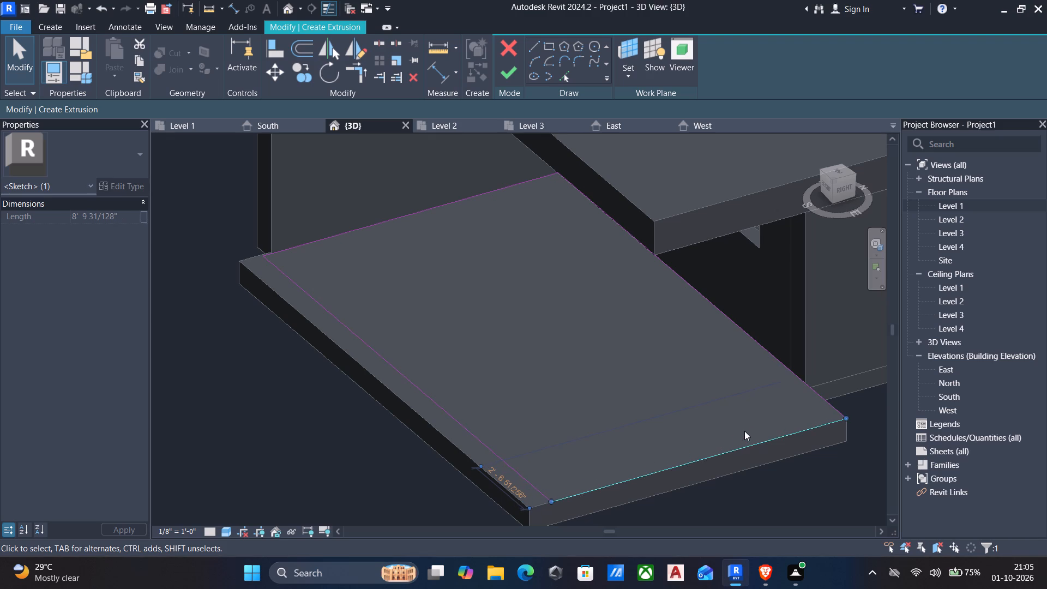
click(502, 78)
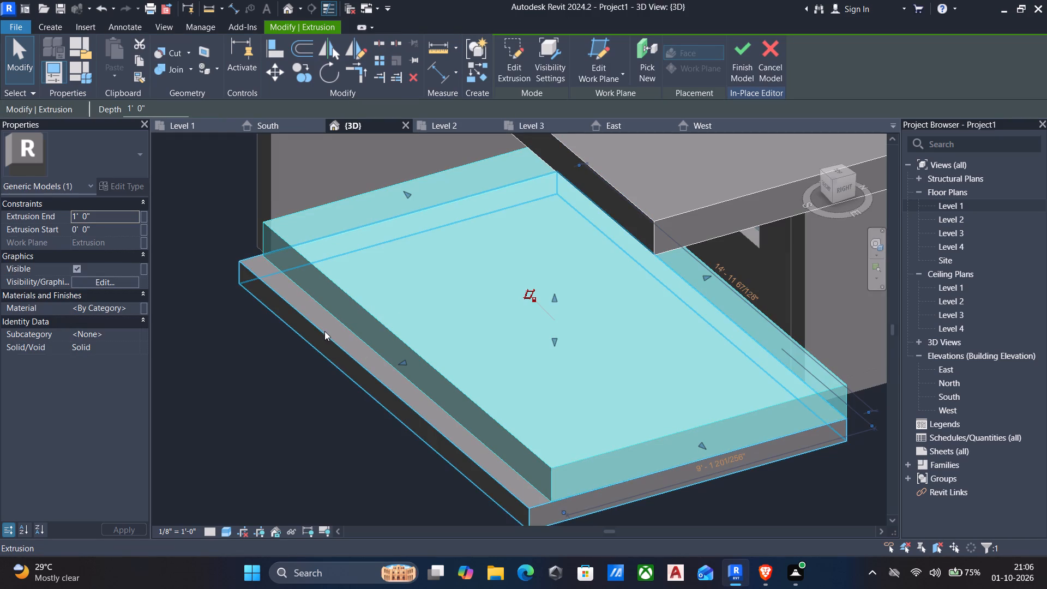
shift+middle_drag(337, 328, 389, 293)
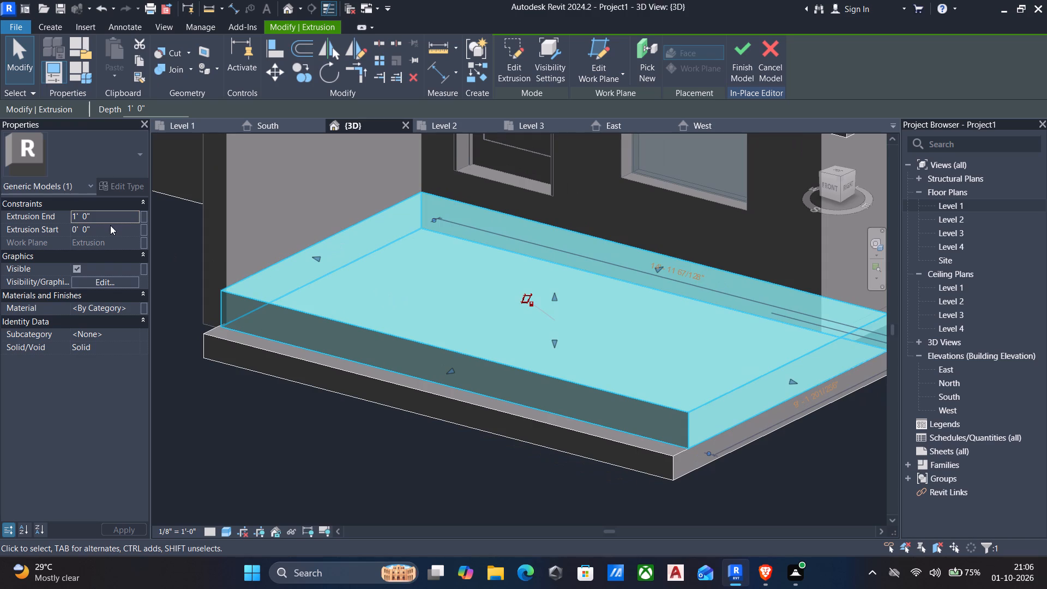
Set the upper platform tier's extrusion end to 8".
click(111, 221)
key(8)
key(shift+quotedbl)
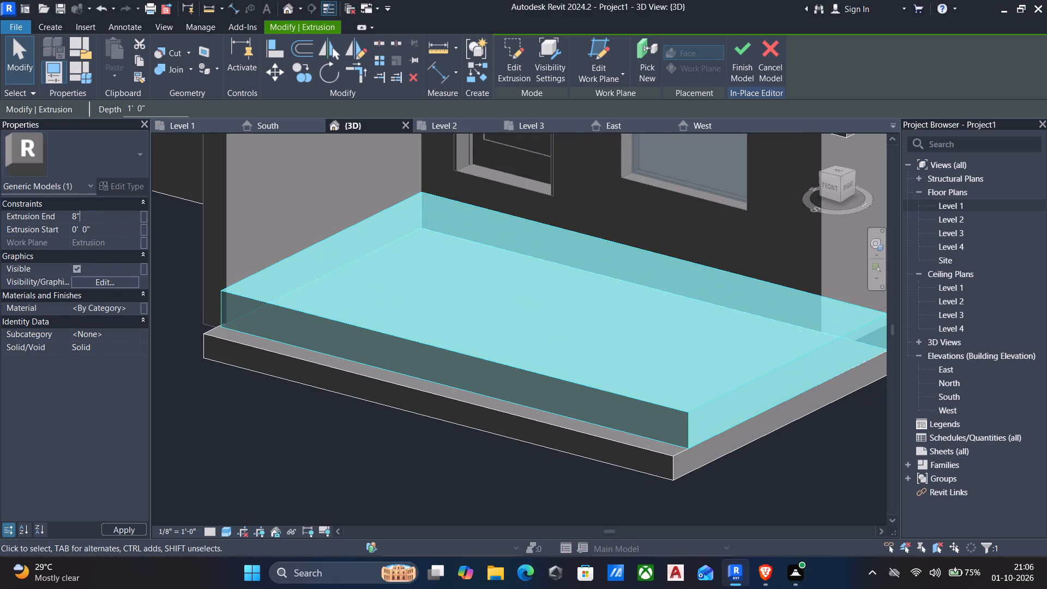
key(Return)
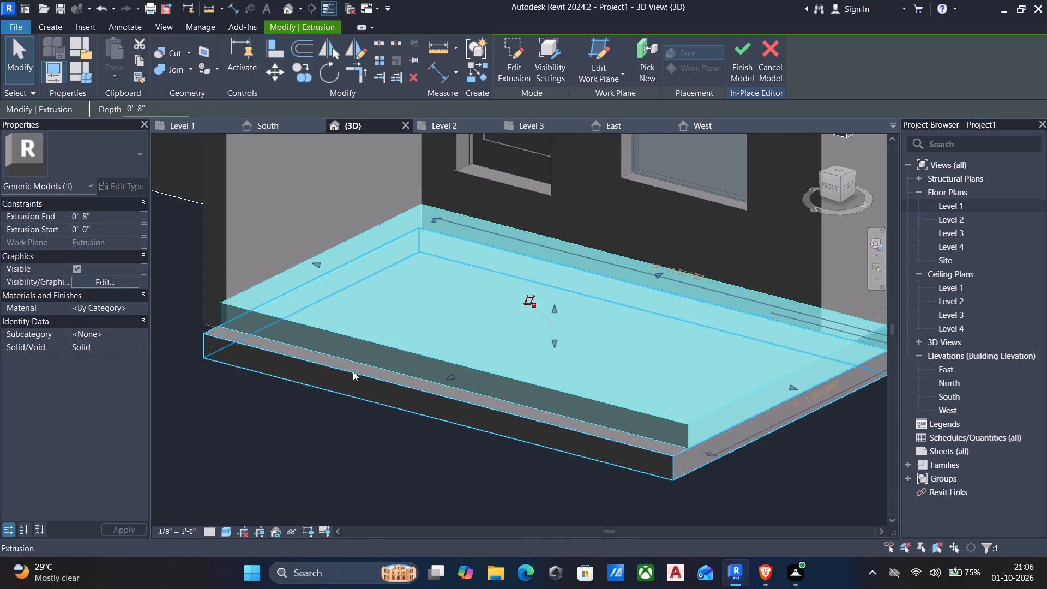
Reopen the upper tier's extrusion sketch for editing and delete all four of its boundary lines.
click(514, 60)
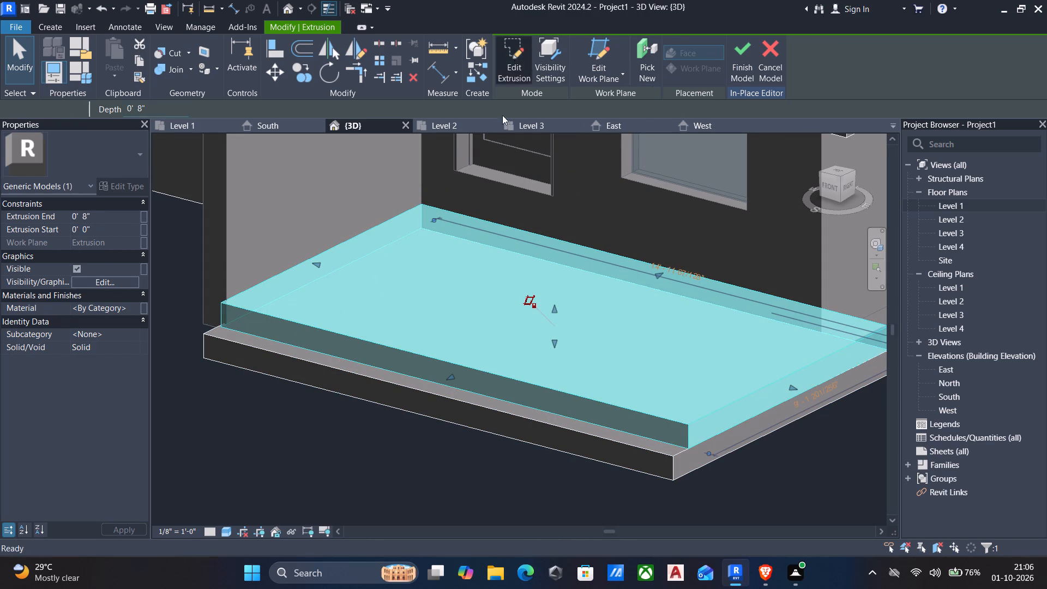
scroll(419, 373, up, 3)
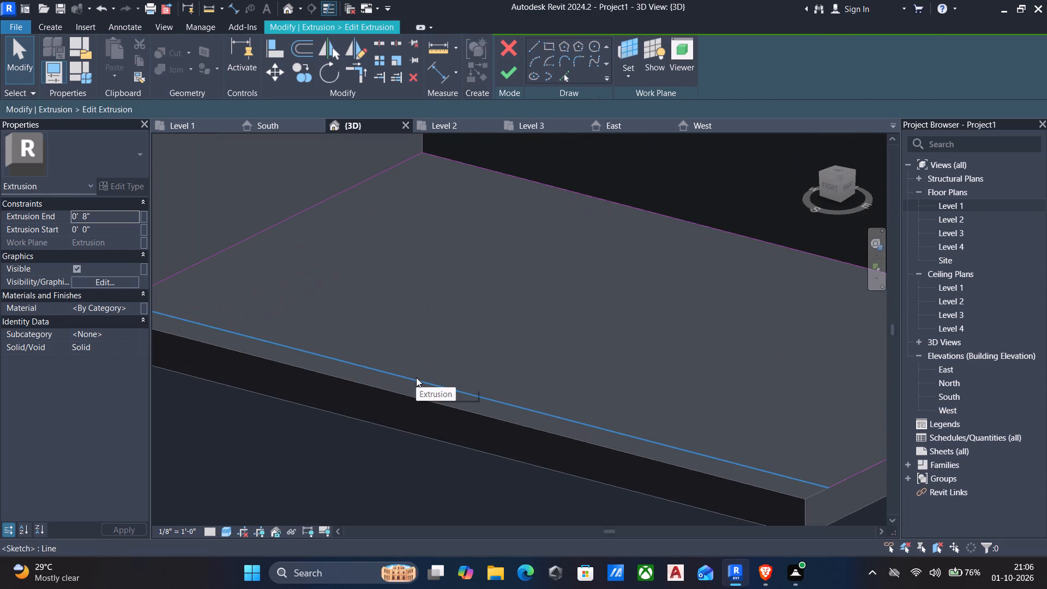
scroll(416, 377, down, 3)
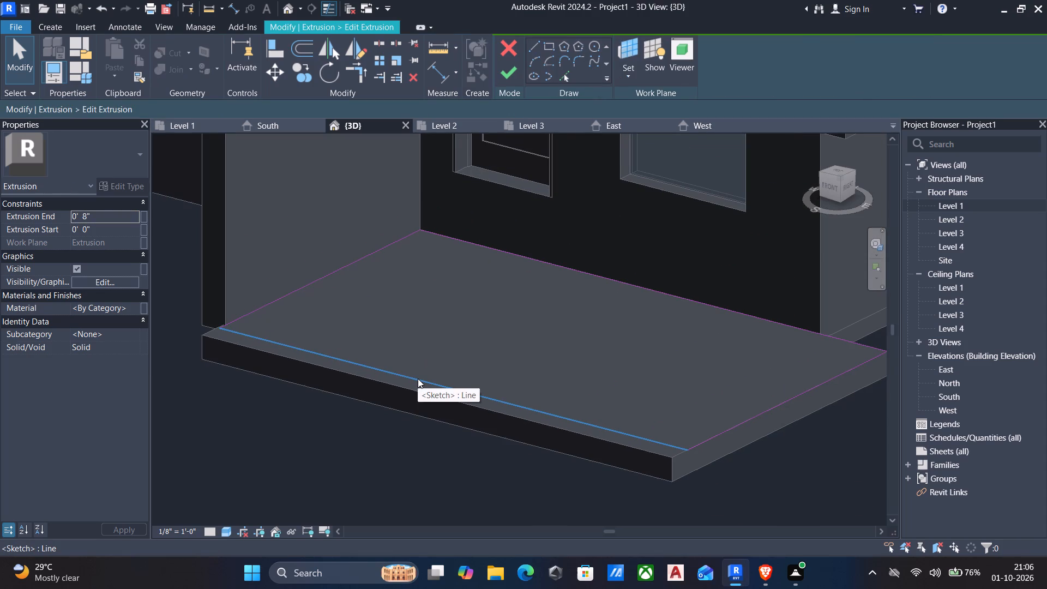
click(418, 378)
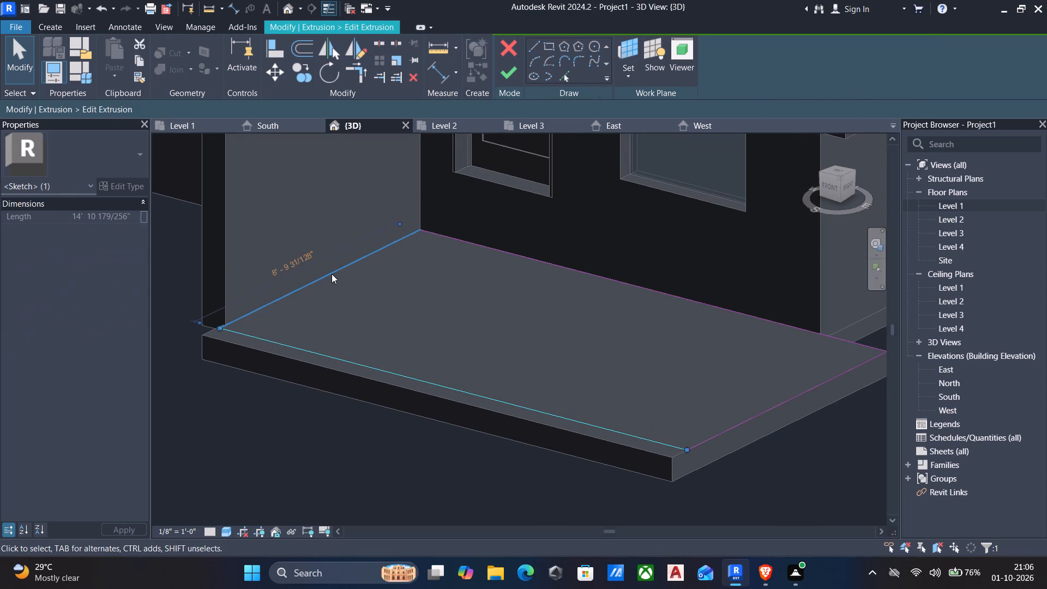
drag(316, 188, 775, 500)
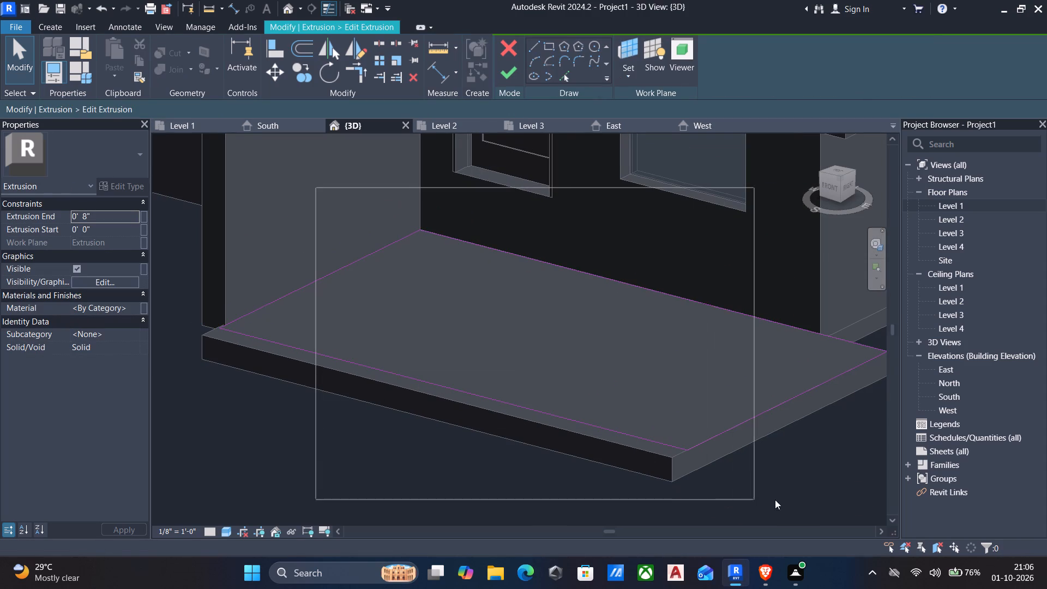
drag(775, 500, 799, 491)
click(799, 491)
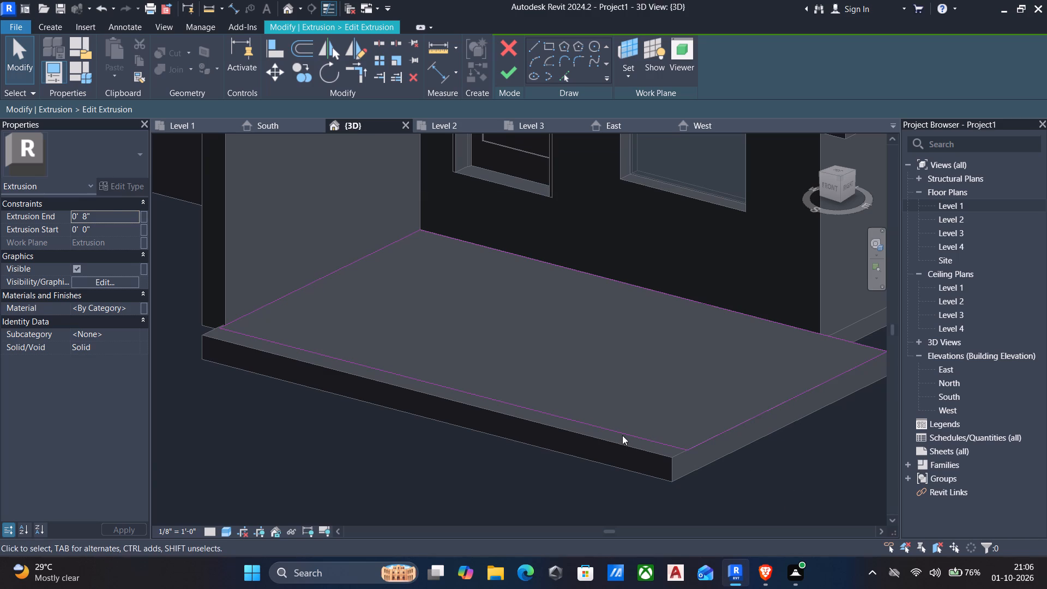
click(622, 435)
key(Delete)
click(656, 297)
key(Delete)
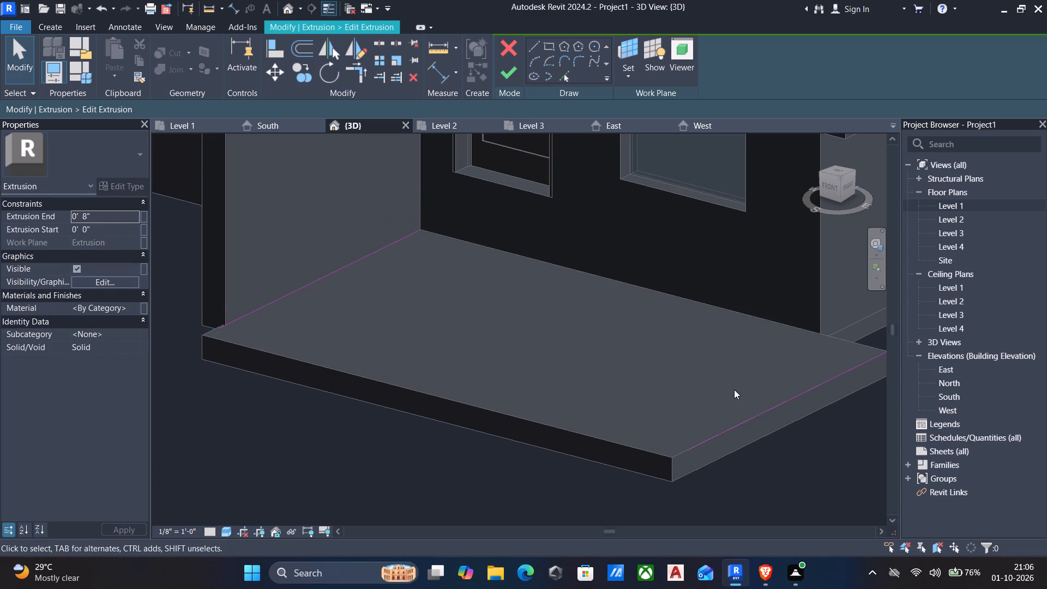
click(746, 413)
click(747, 418)
key(Delete)
scroll(401, 256, down, 1)
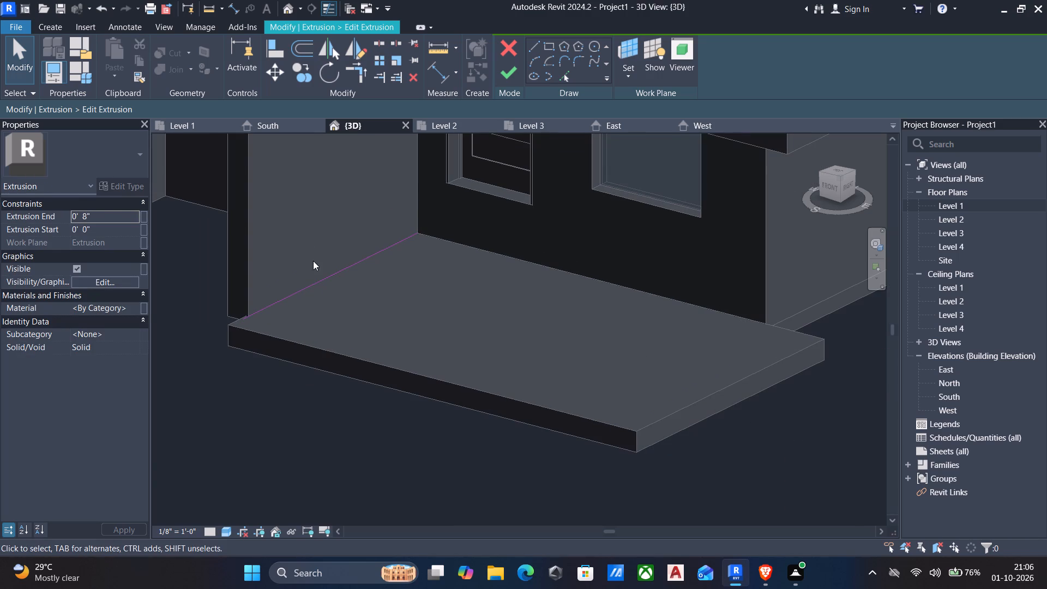
click(322, 278)
key(Delete)
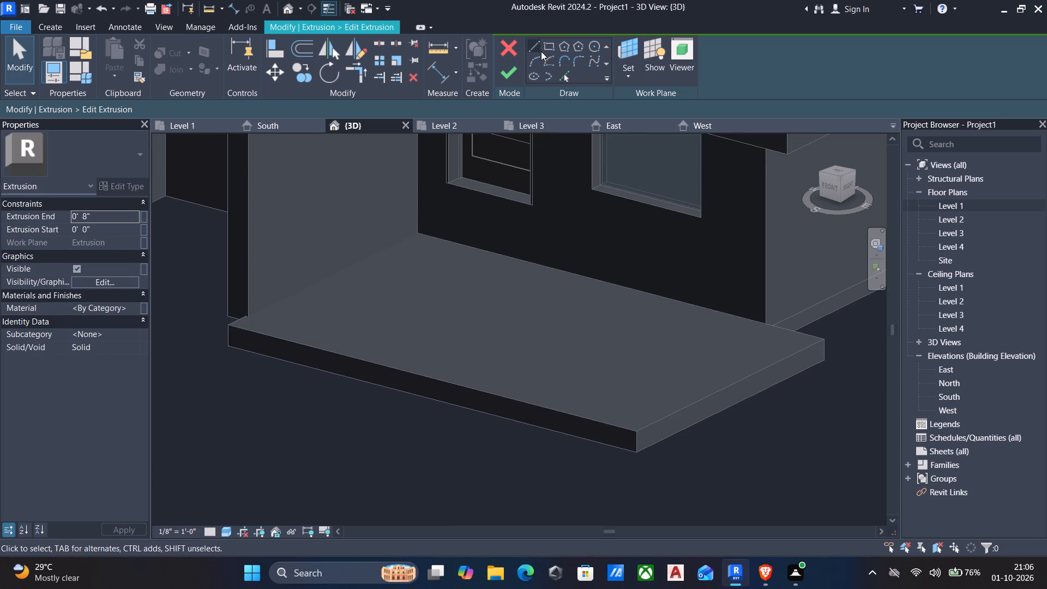
Sketch a rectangle about 13'-6" by 8'-1" from the lower platform's outer front corner to the rear wall corner, offset 1'-0" inward.
click(544, 49)
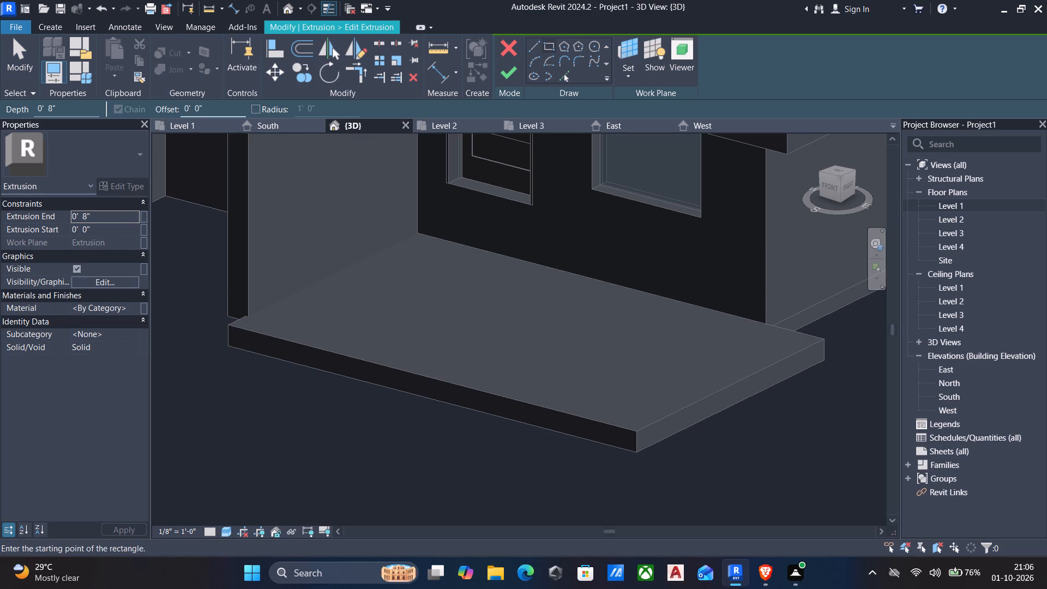
drag(212, 107, 10, 104)
key(1)
key(apostrophe)
drag(641, 434, 640, 426)
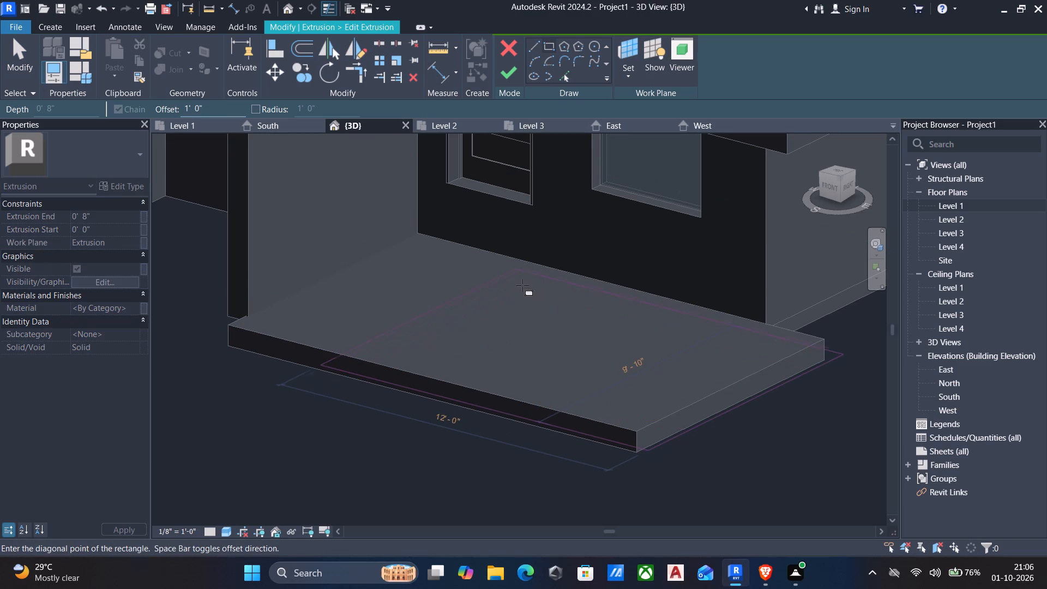
key(space)
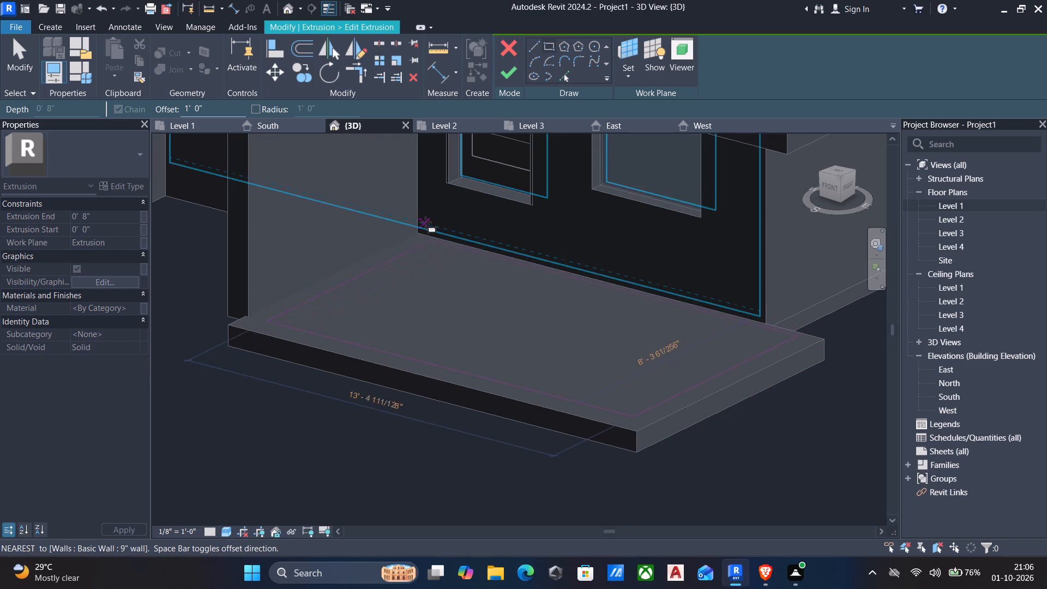
scroll(417, 223, up, 3)
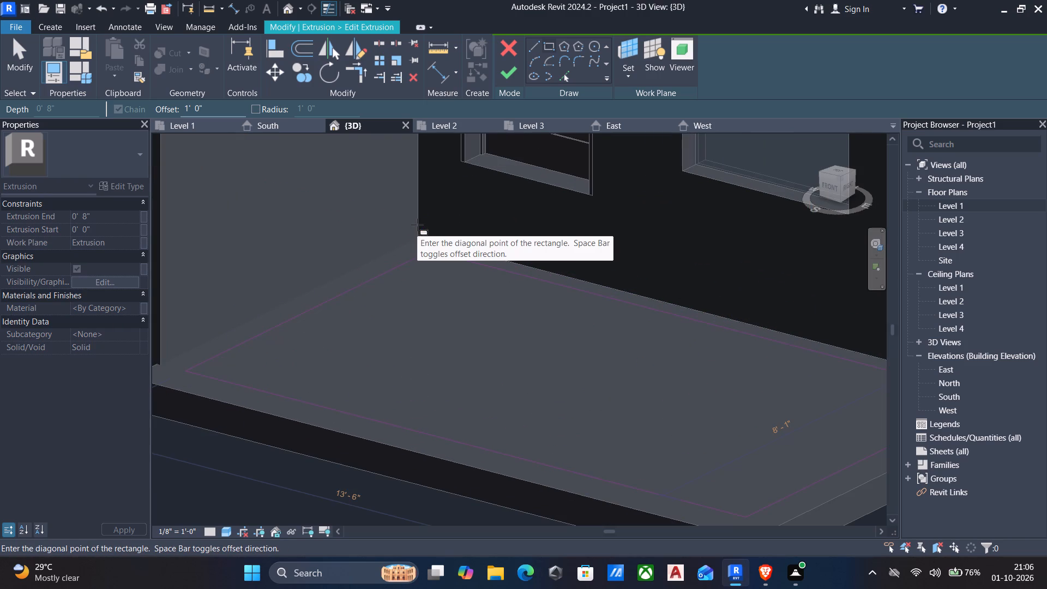
click(417, 225)
key(Escape)
scroll(429, 293, down, 2)
middle_drag(434, 300, 443, 289)
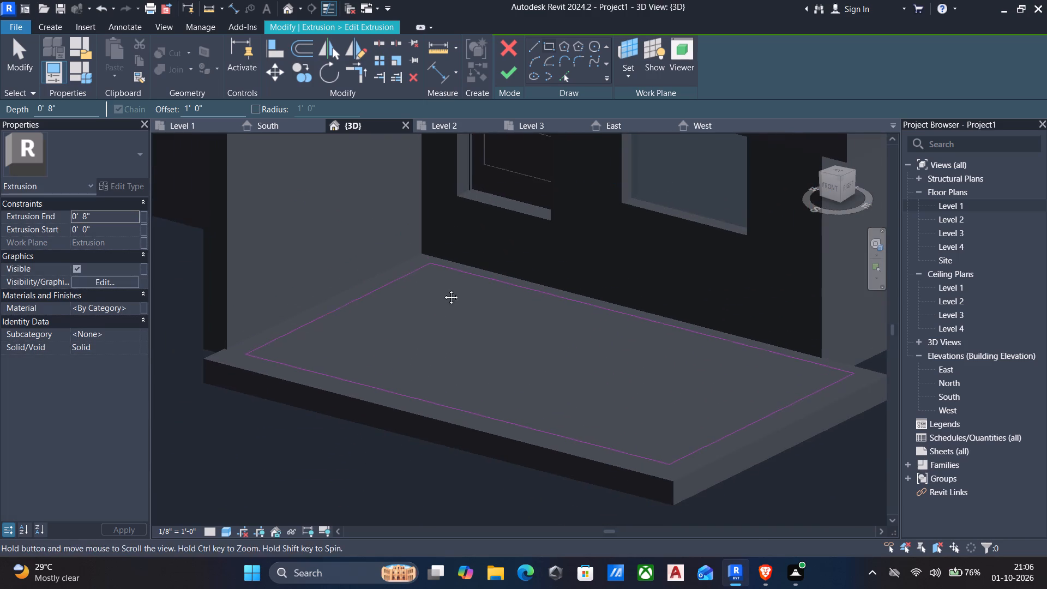
middle_drag(443, 289, 456, 265)
scroll(448, 279, down, 1)
key(Escape)
Move the rectangle's line beside the projecting wall up to the wall, lengthening the sketch to about 14'-1".
click(413, 256)
key(Left)
key(Left)
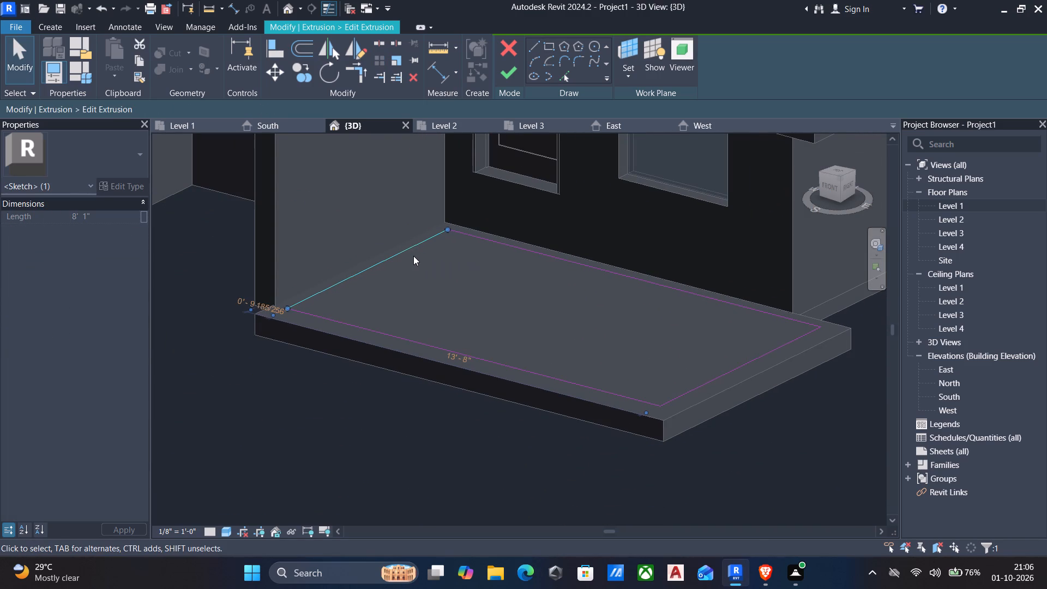
key(Left)
key(Left)
key(Left)
key(Left)
key(Left)
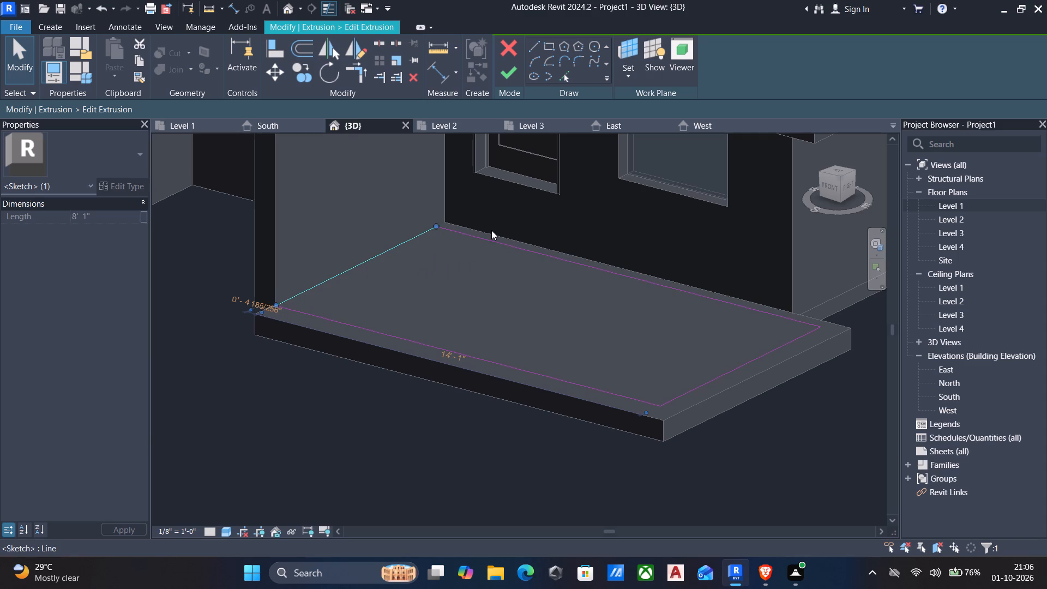
Move the rectangle's rear line back to the facade wall, widening the sketch to about 8'-8", and finish the edited extrusion.
click(494, 238)
key(Up)
key(Up)
key(Up)
key(Up)
key(Up)
key(Up)
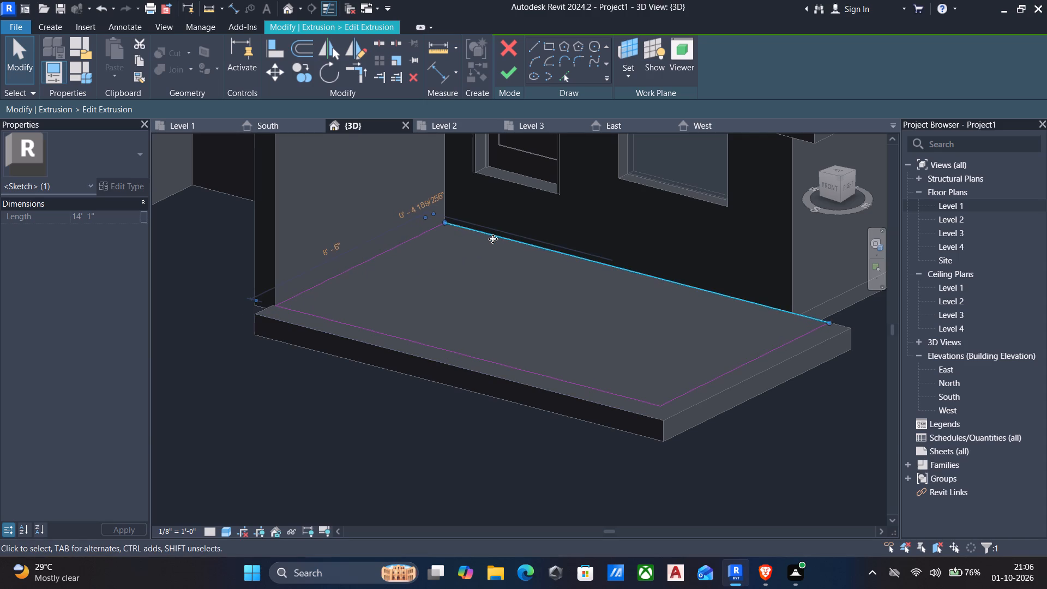
key(Up)
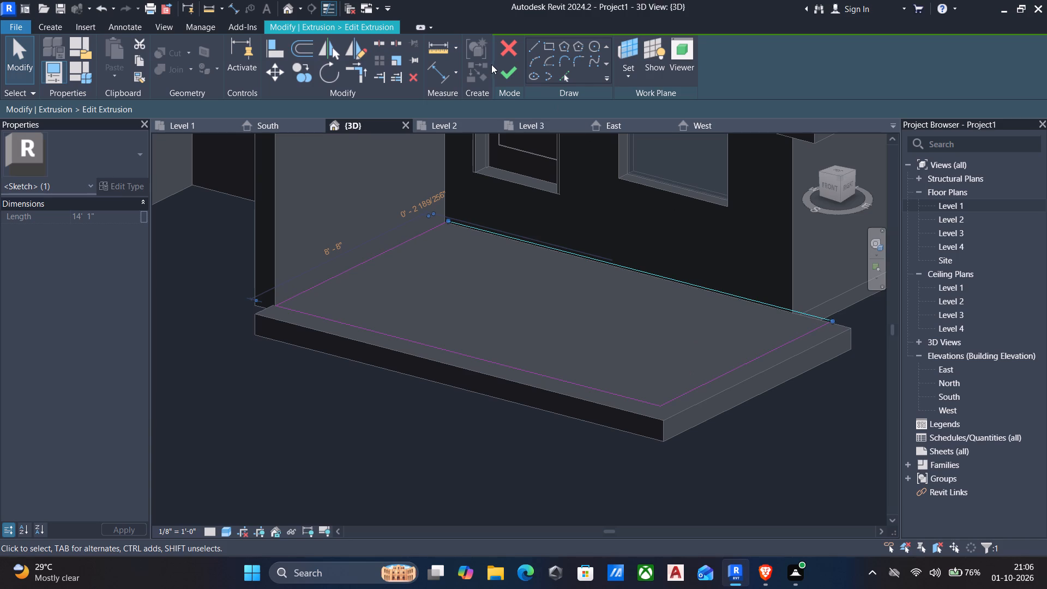
click(505, 74)
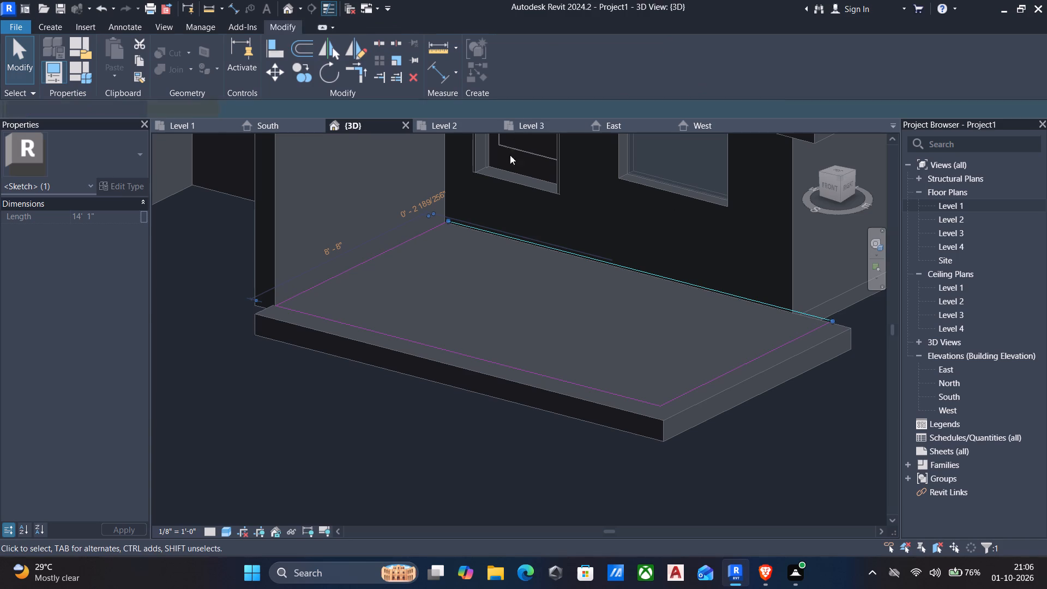
scroll(520, 189, down, 1)
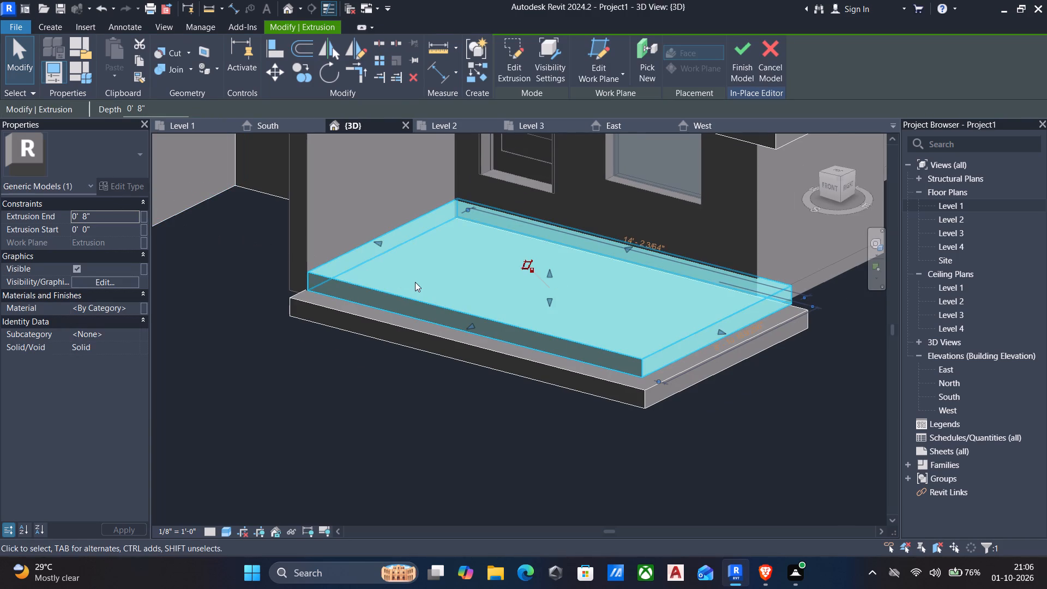
shift+middle_drag(417, 289, 438, 351)
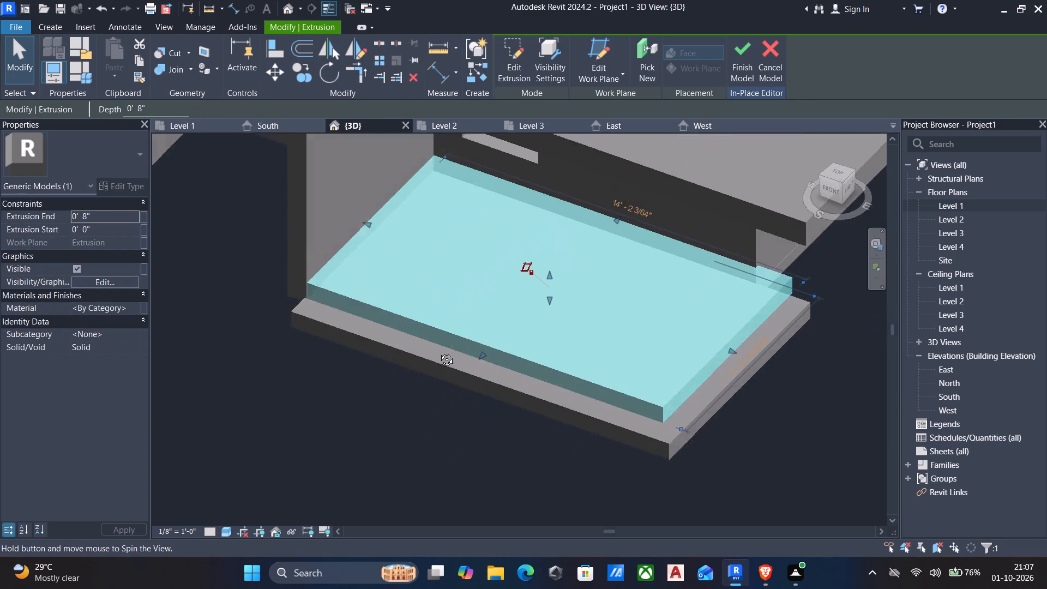
shift+middle_drag(438, 351, 426, 351)
shift+middle_drag(477, 329, 495, 312)
key(Escape)
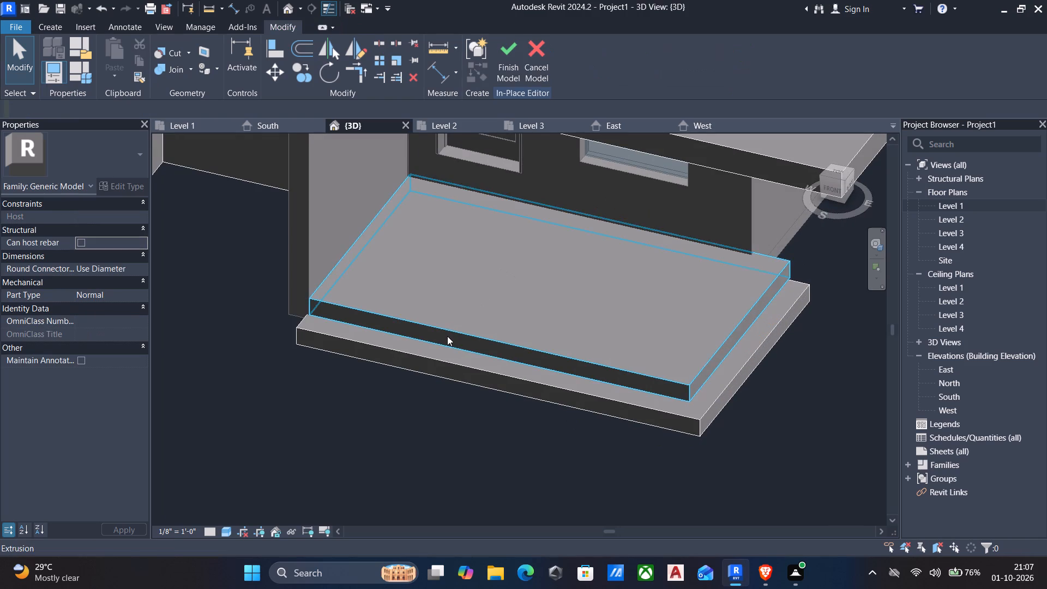
Start an extrusion on the upper tier's top face and sketch a rectangle about 12'-1" by 6'-6", offset 1'-0" inward from its outer front and rear wall corners.
click(447, 332)
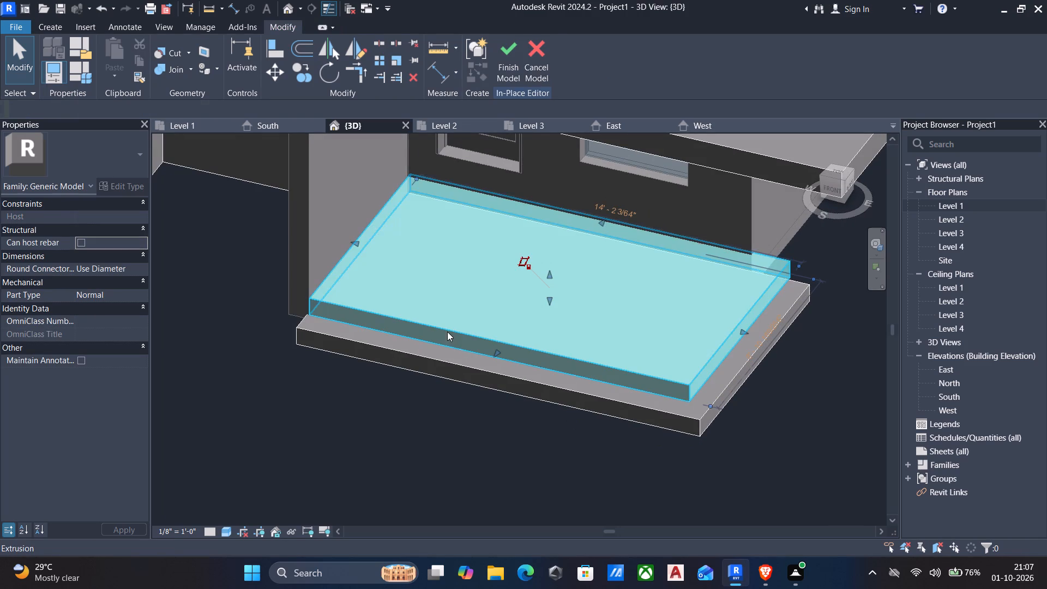
click(56, 26)
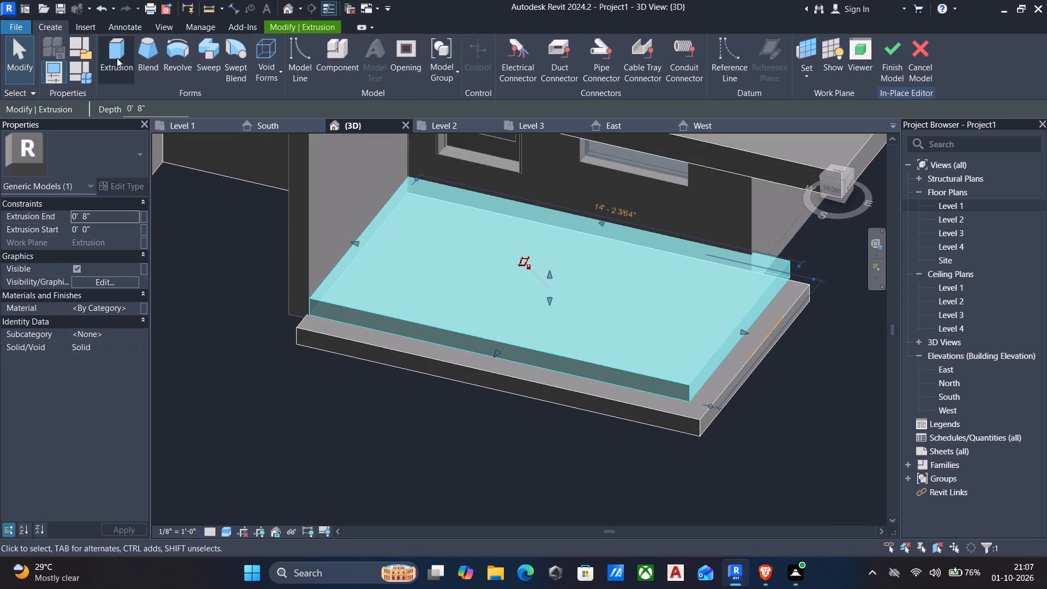
click(118, 58)
click(630, 78)
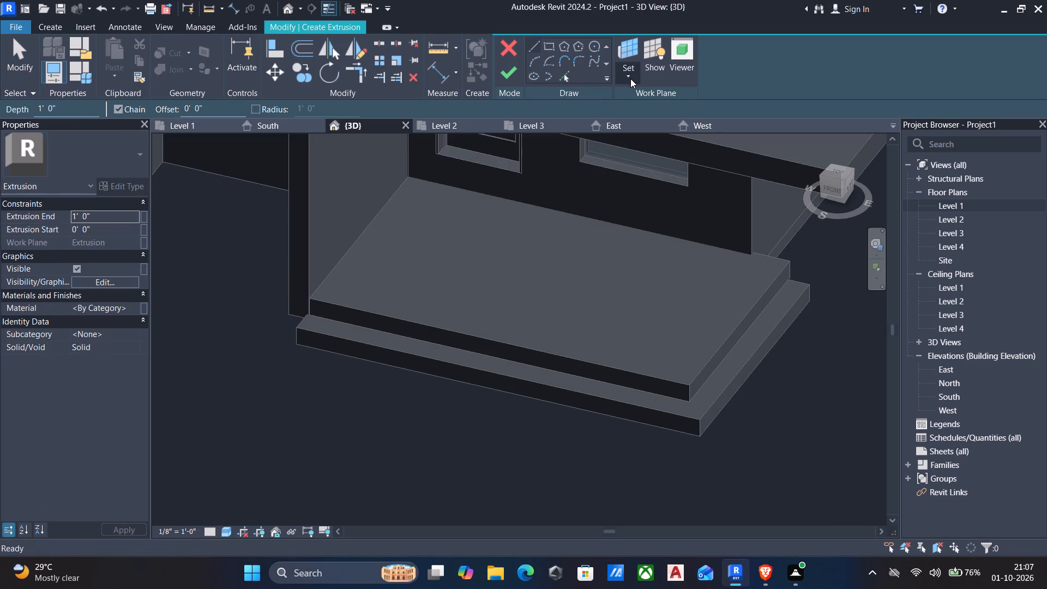
click(659, 131)
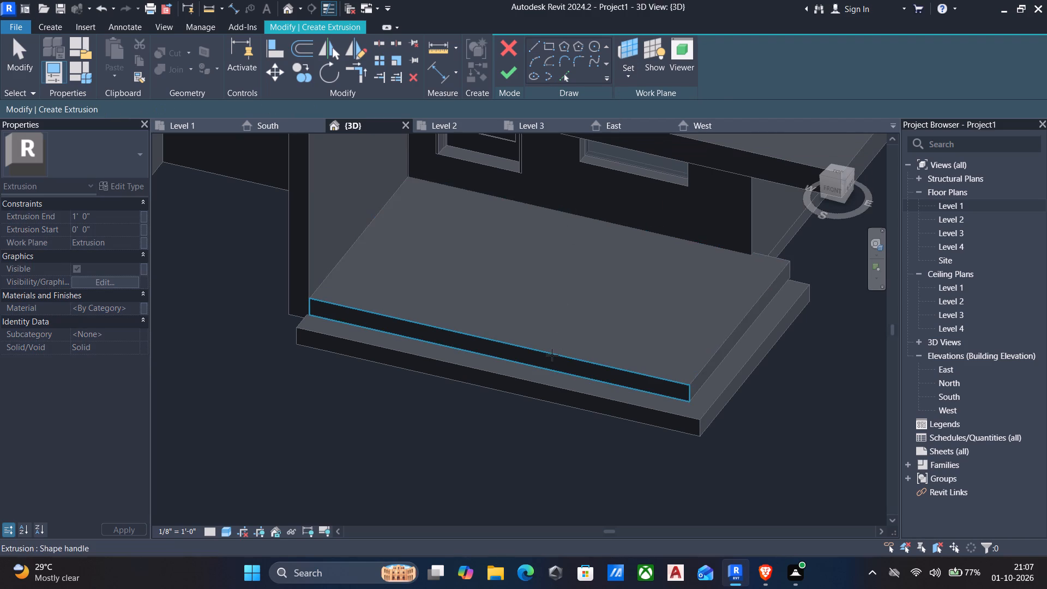
click(547, 348)
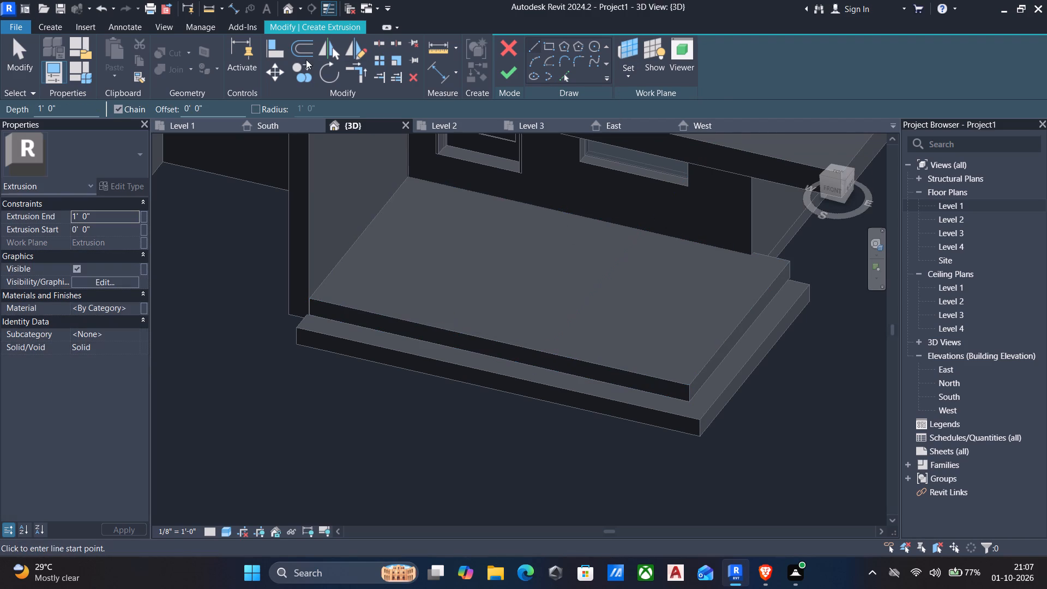
click(548, 48)
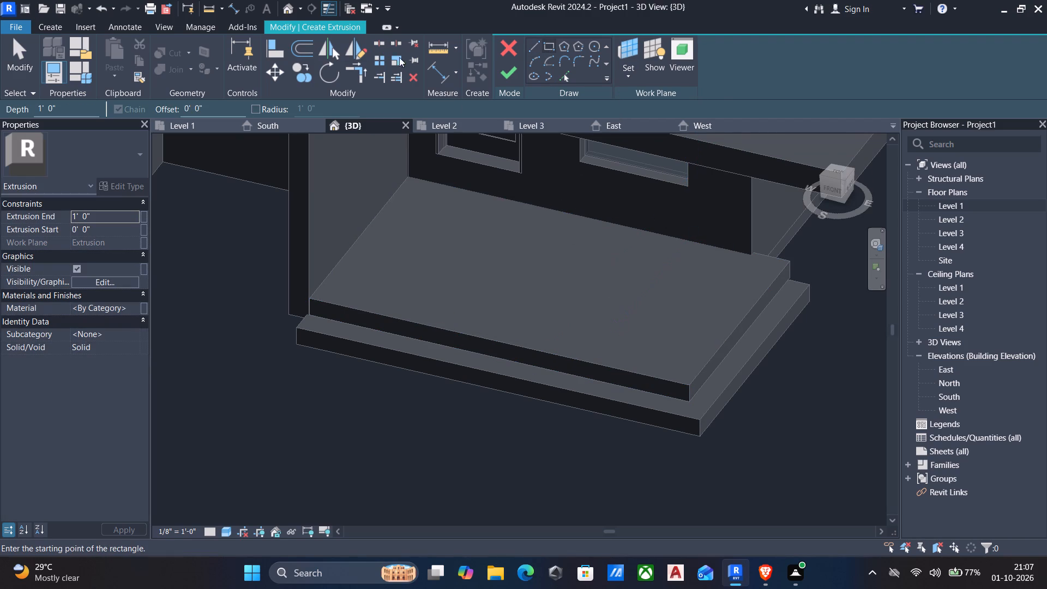
drag(228, 109, 20, 96)
key(1)
key(apostrophe)
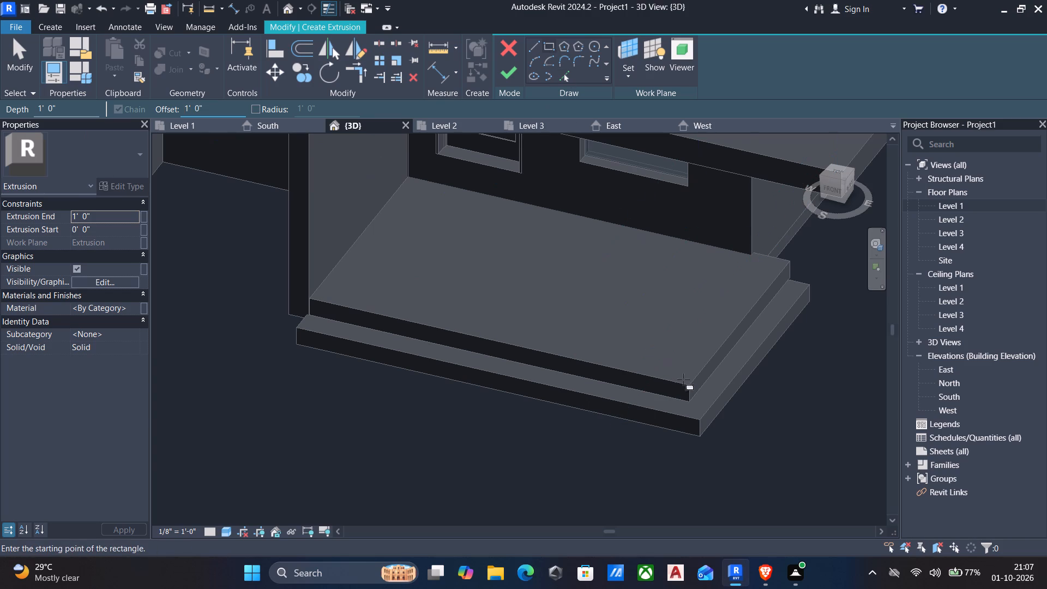
click(686, 382)
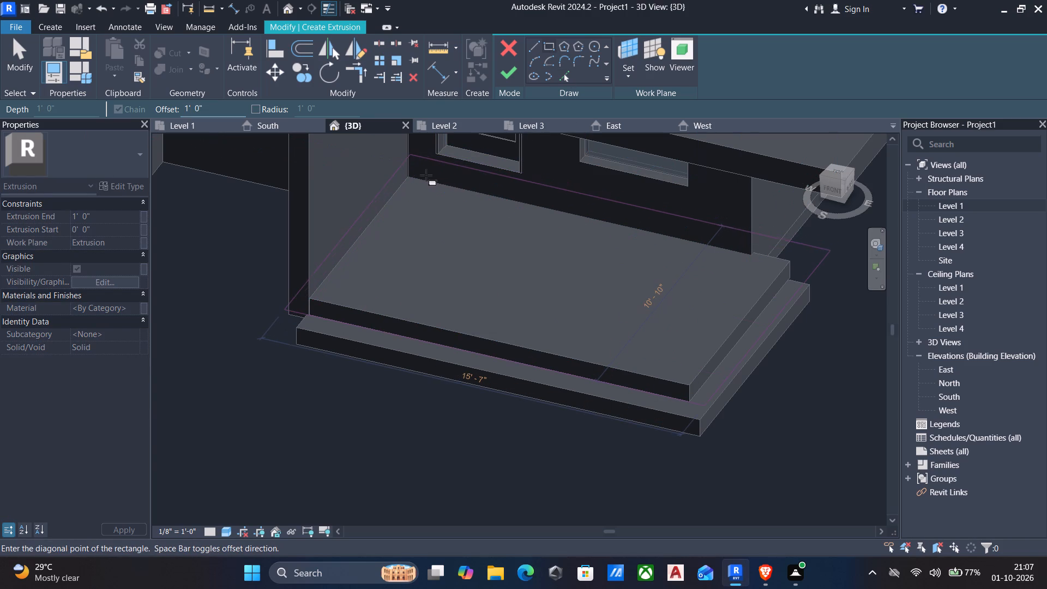
key(space)
scroll(413, 174, up, 4)
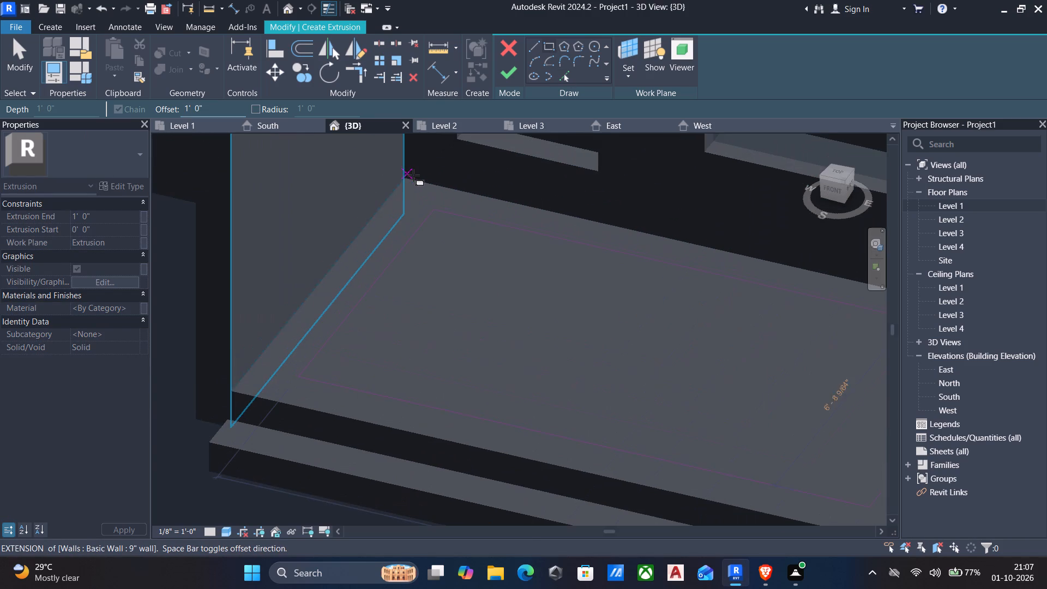
click(406, 177)
key(Escape)
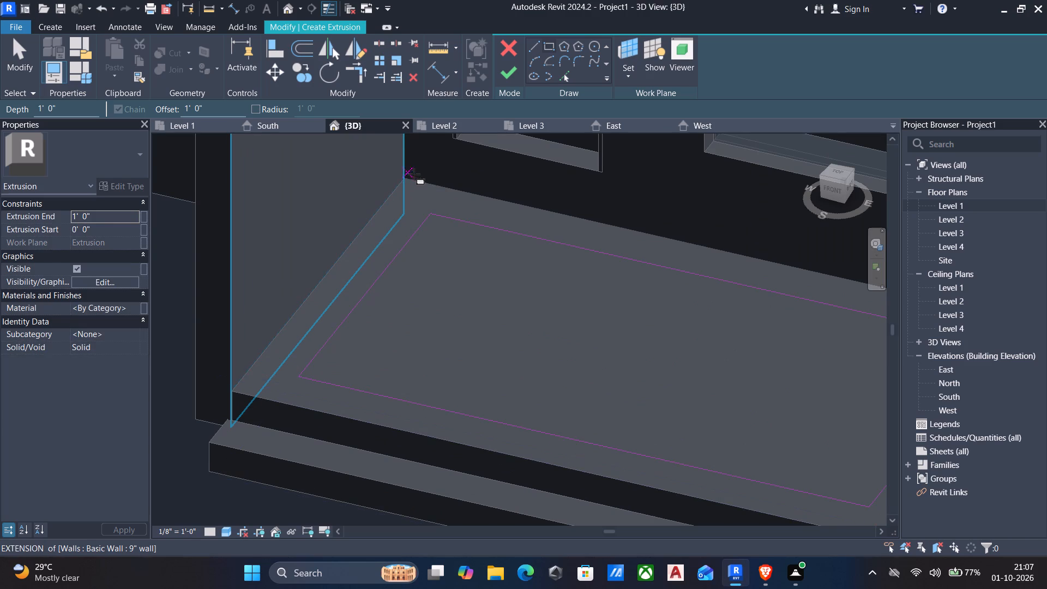
scroll(467, 218, down, 3)
middle_drag(475, 240, 462, 229)
key(Escape)
Move the rectangle's line beside the projecting wall 1'-0" toward that wall, lengthening the sketch to about 13'-1".
click(414, 228)
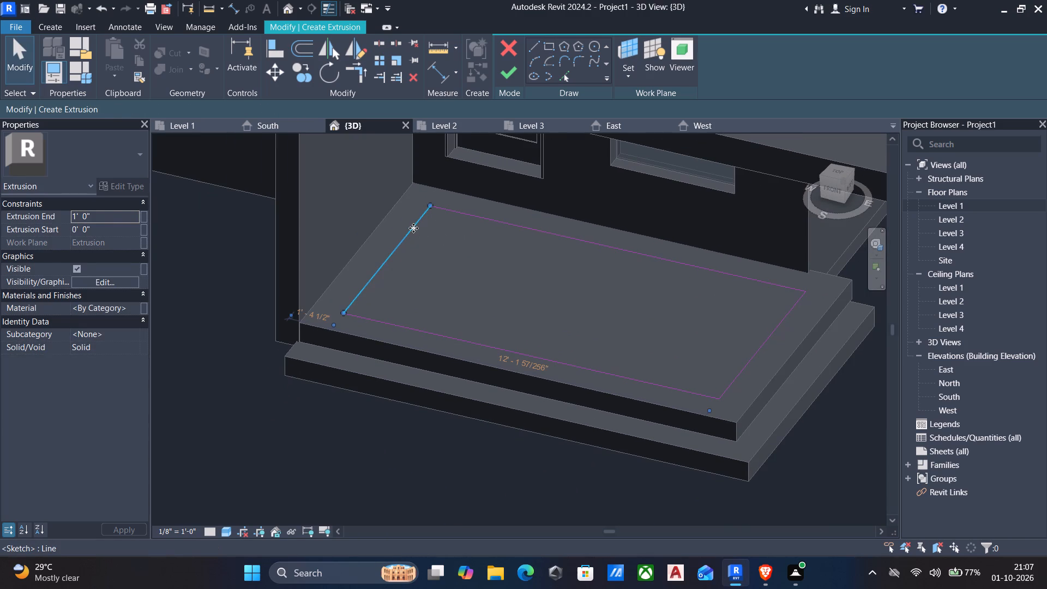
key(Left)
key(Left)
key(Left)
key(Left)
key(Left)
key(Left)
key(Left)
key(Left)
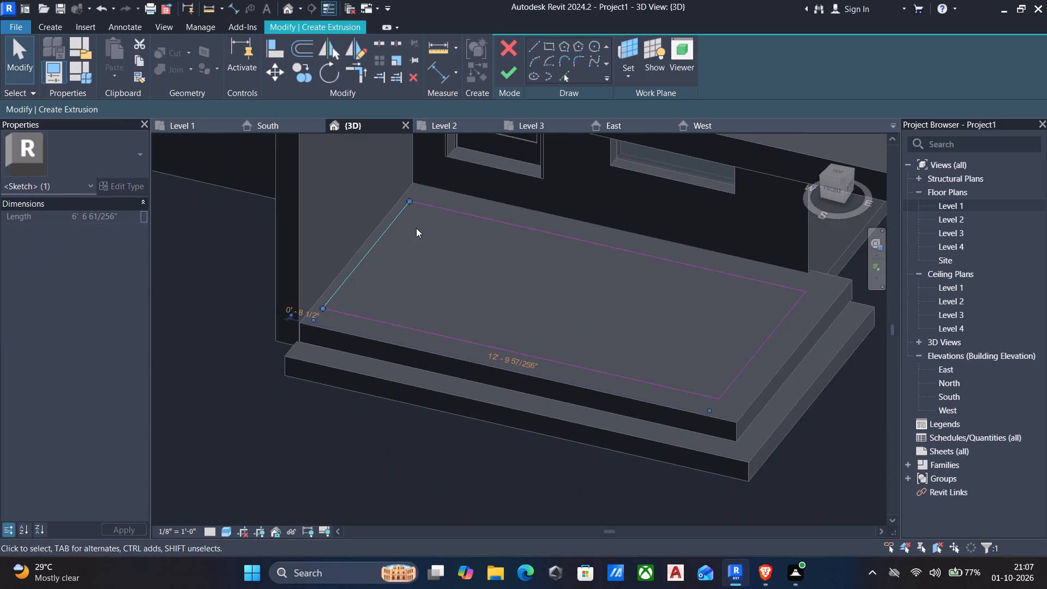
key(Left)
key(Left)
key(Left)
key(Left)
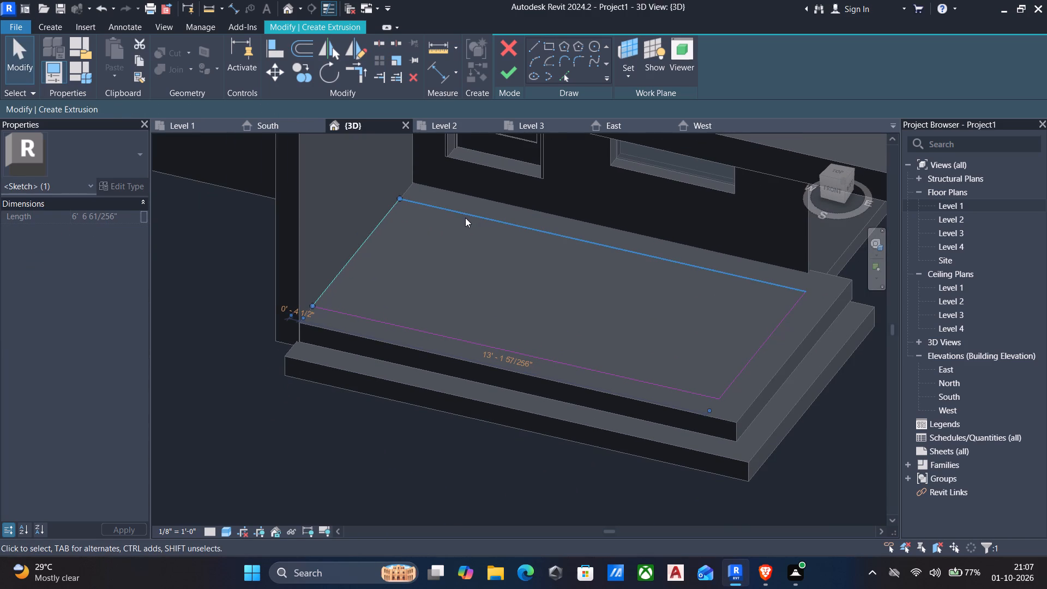
Move the rectangle's rear line back toward the facade wall, widening the sketch to about 7'-8", and finish the extrusion.
click(468, 216)
key(Up)
key(Up)
key(Up)
key(Up)
key(Up)
key(Up)
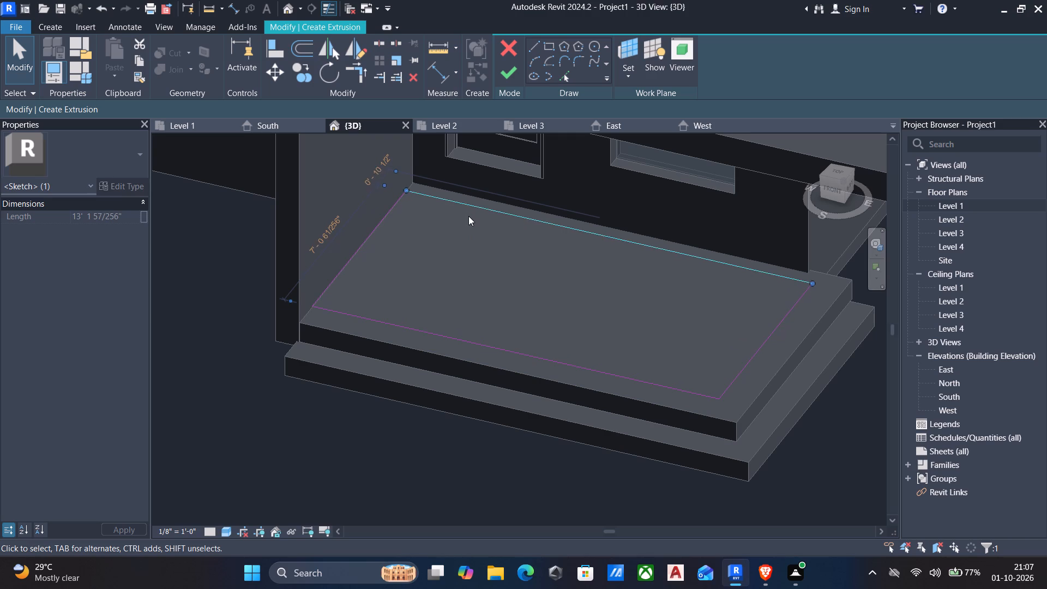
key(Up)
key(Up)
key(Up)
key(Up)
key(Up)
key(Up)
key(Up)
key(Up)
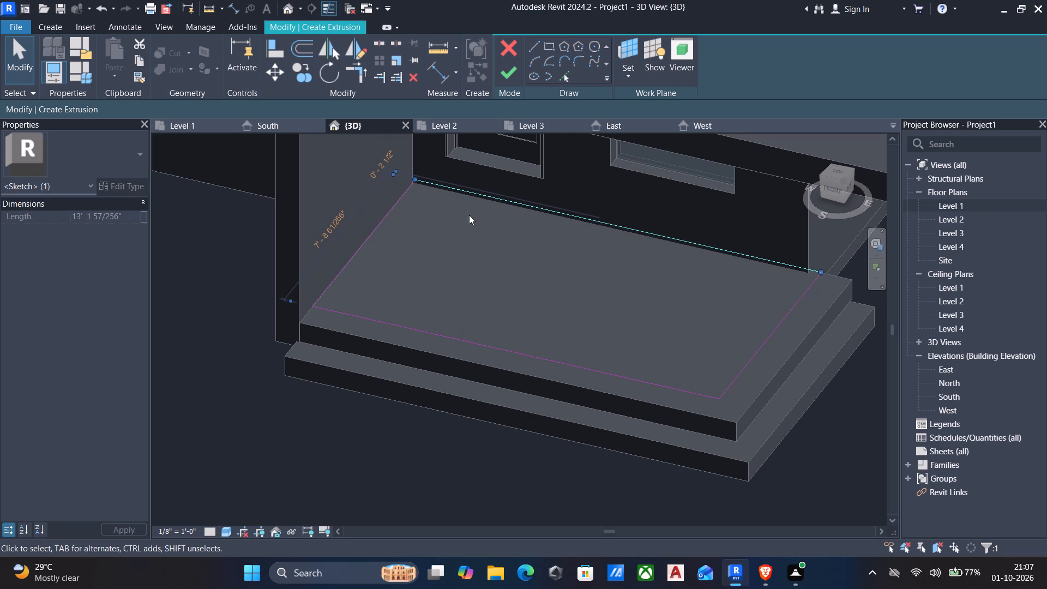
click(507, 77)
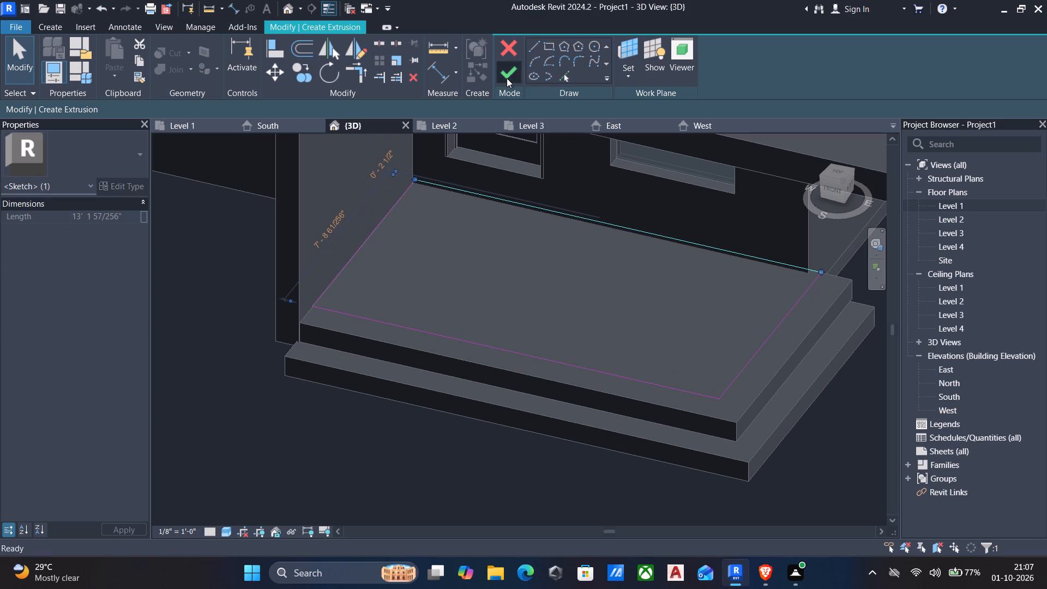
Set the new top tier's extrusion end to 8".
shift+middle_drag(557, 214, 515, 206)
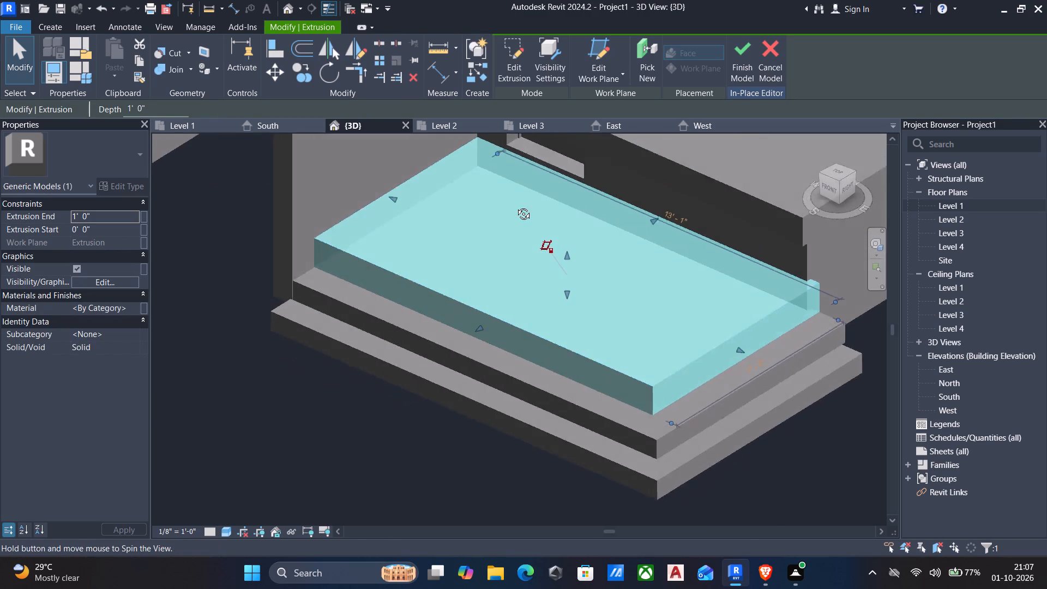
shift+middle_drag(515, 206, 501, 166)
scroll(570, 202, up, 8)
key(Escape)
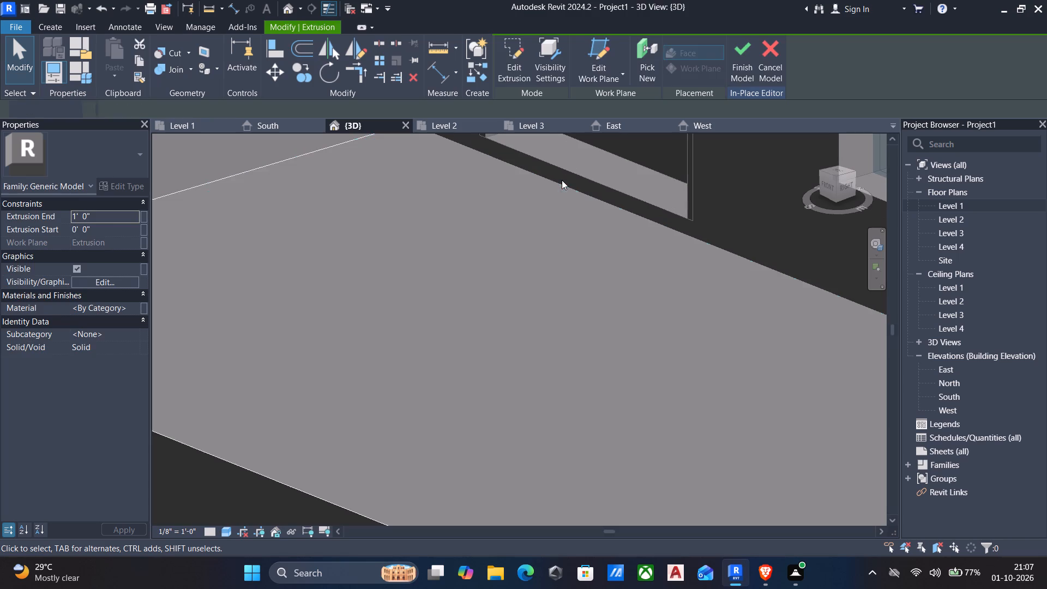
scroll(569, 159, up, 3)
scroll(570, 162, down, 5)
scroll(579, 217, down, 5)
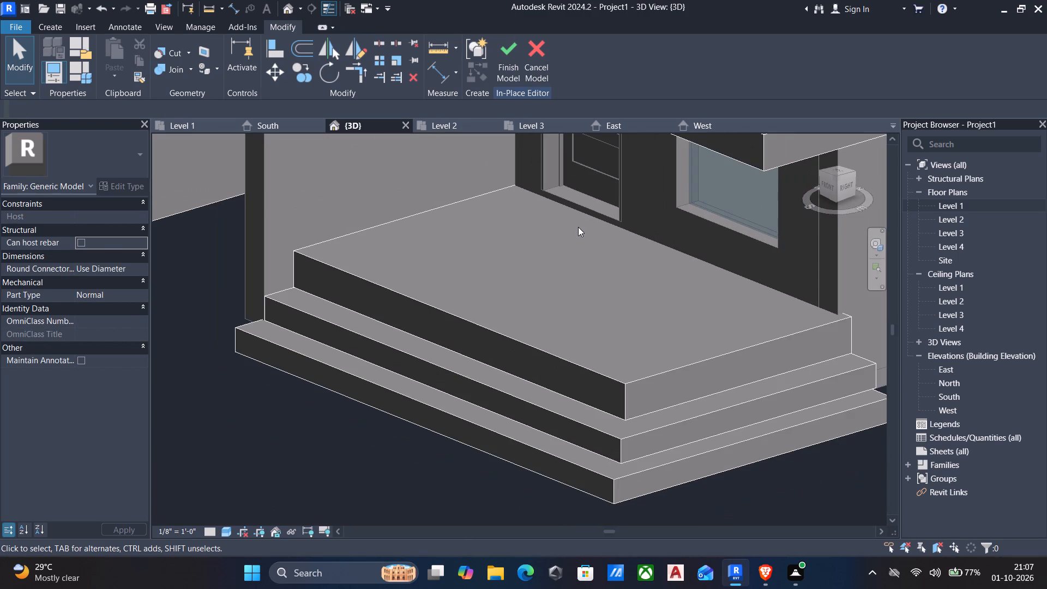
shift+middle_drag(581, 231, 610, 234)
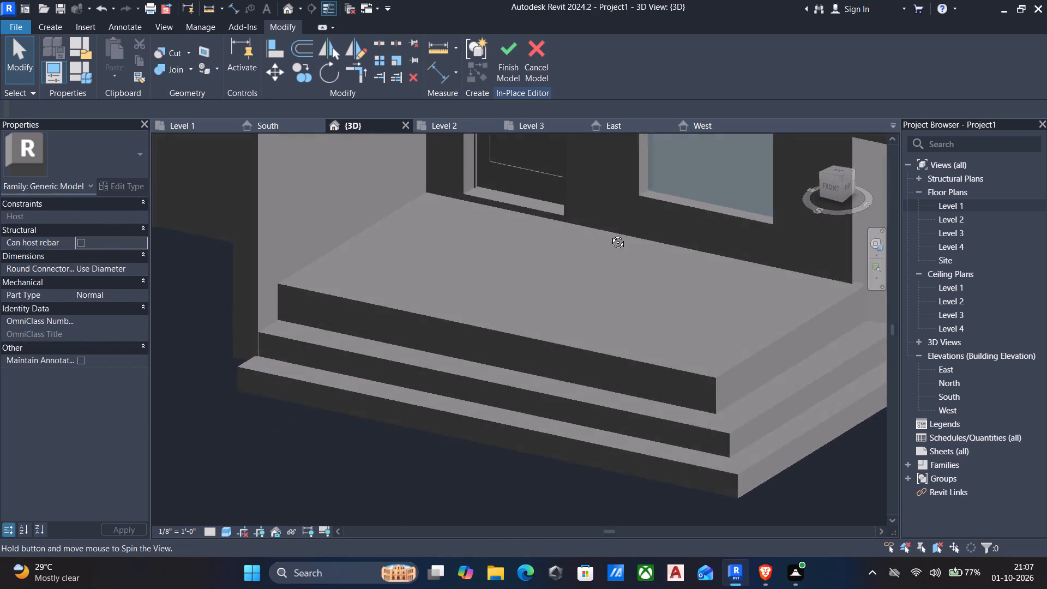
shift+middle_drag(610, 234, 665, 217)
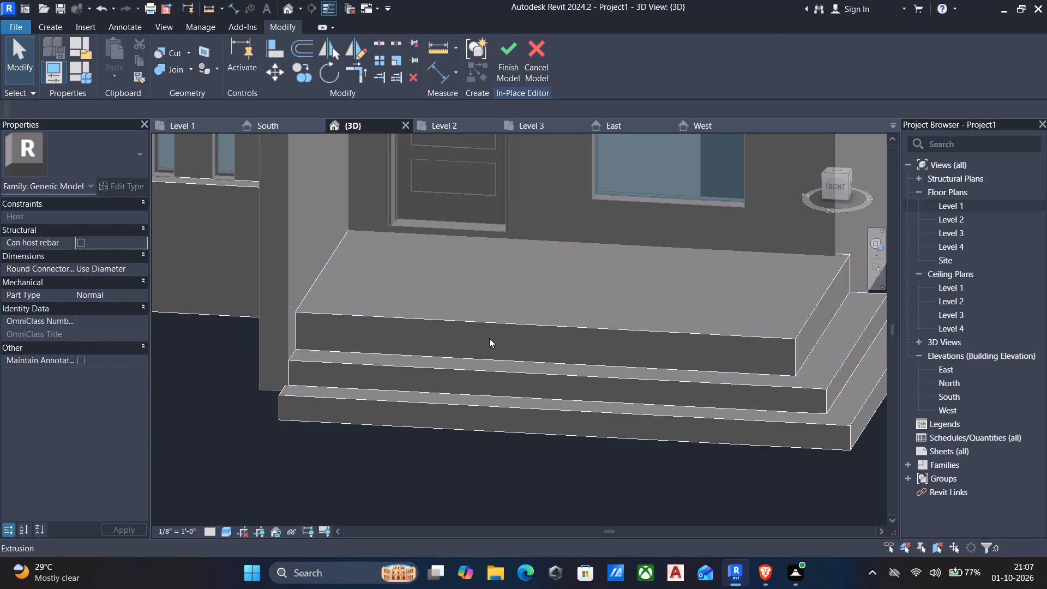
click(480, 322)
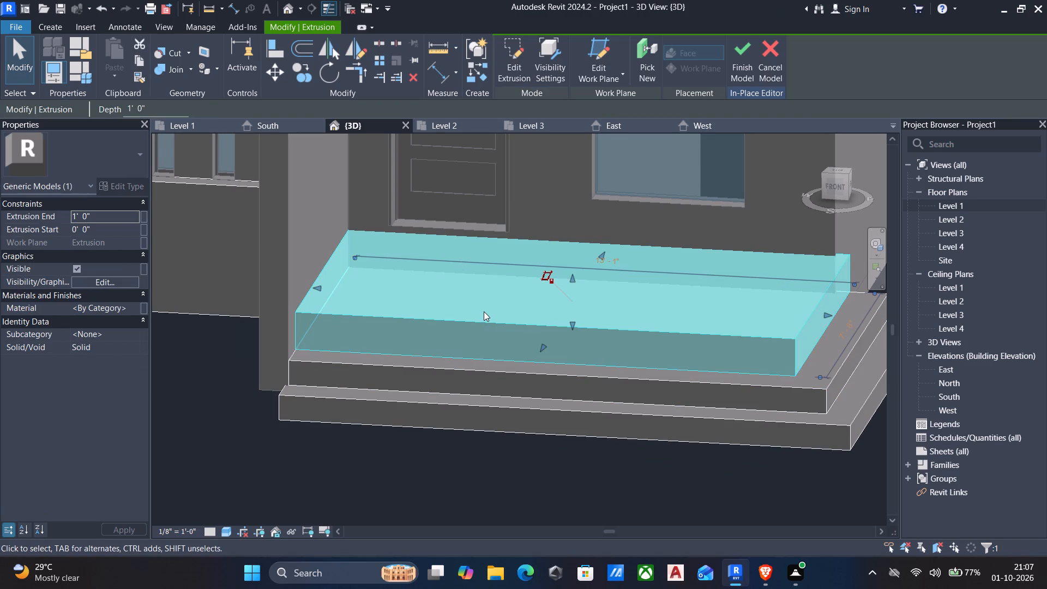
click(104, 214)
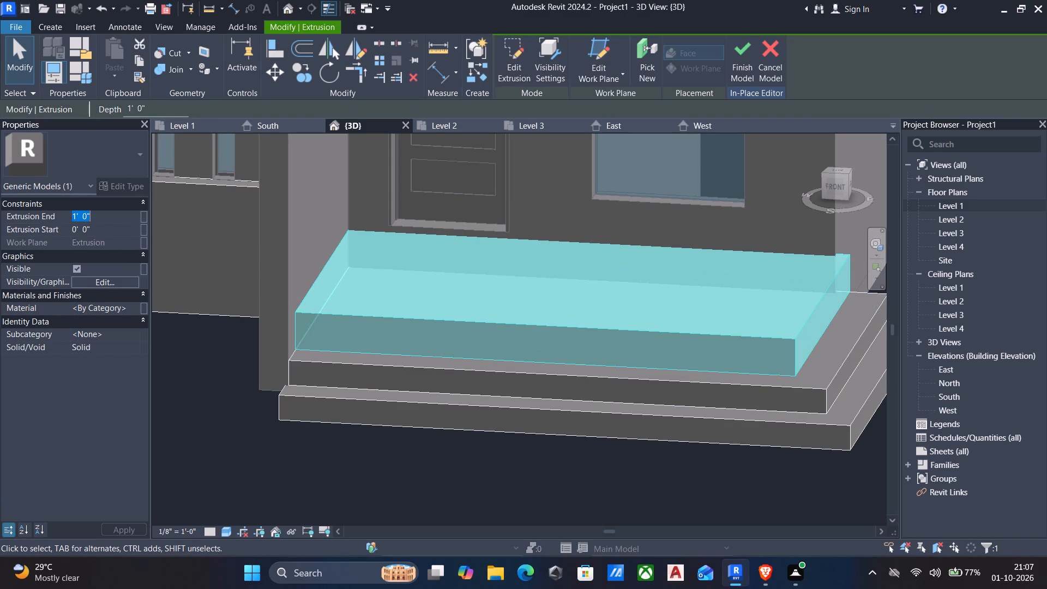
key(8)
key(shift+quotedbl)
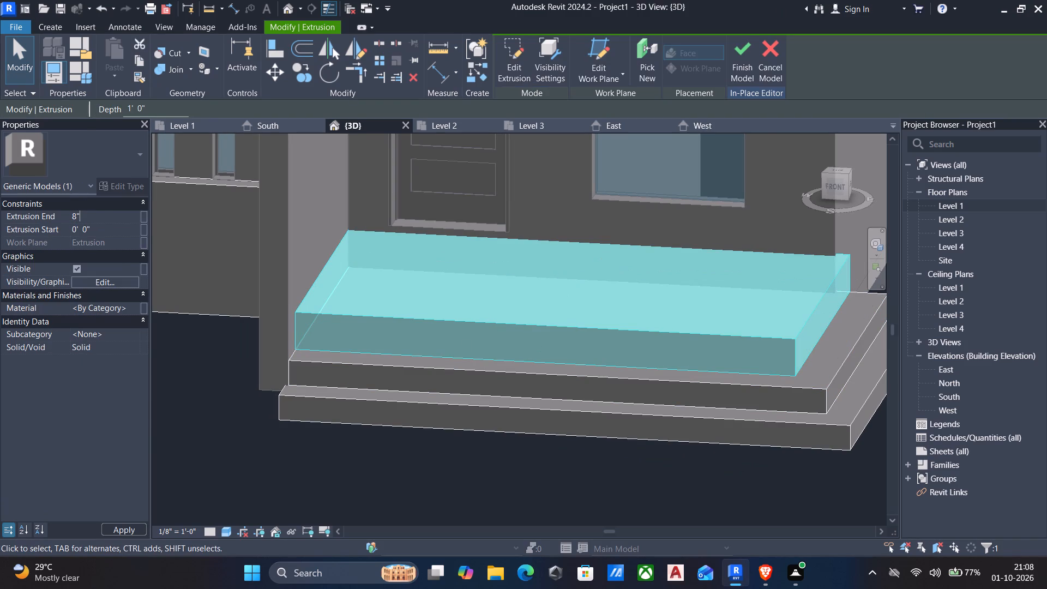
key(Return)
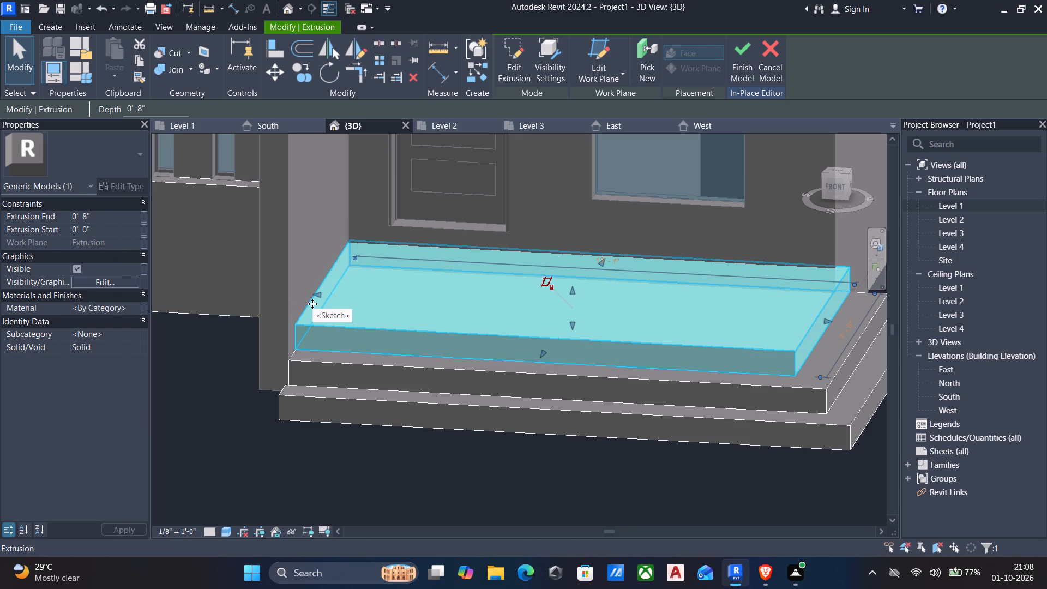
key(Escape)
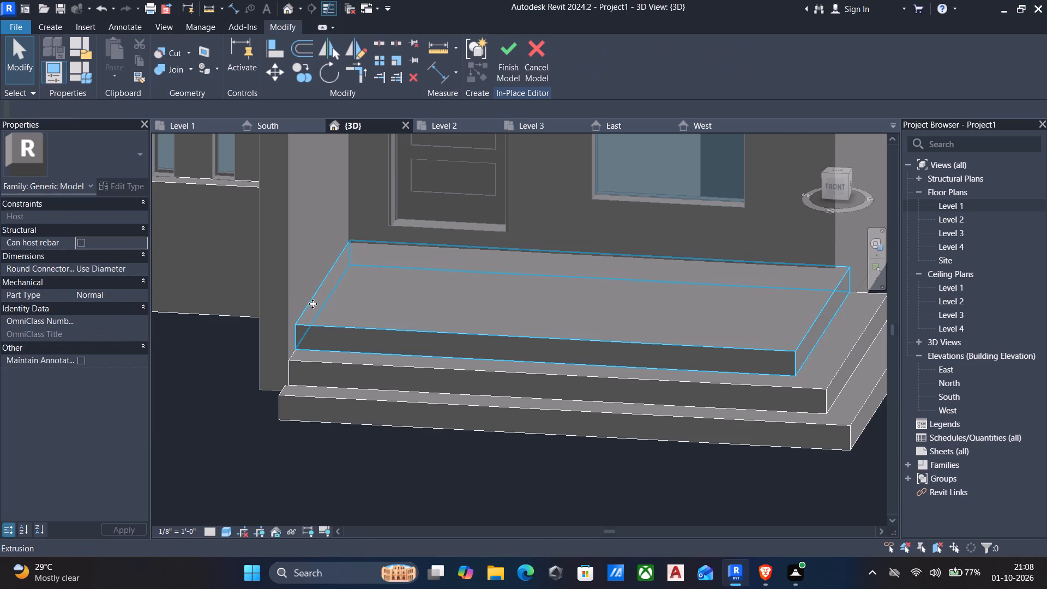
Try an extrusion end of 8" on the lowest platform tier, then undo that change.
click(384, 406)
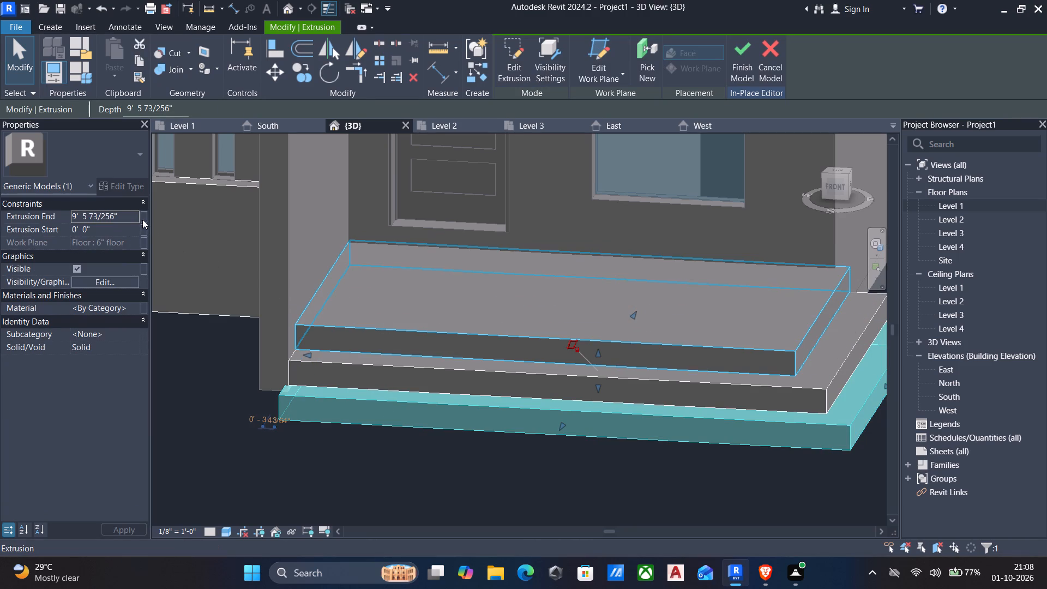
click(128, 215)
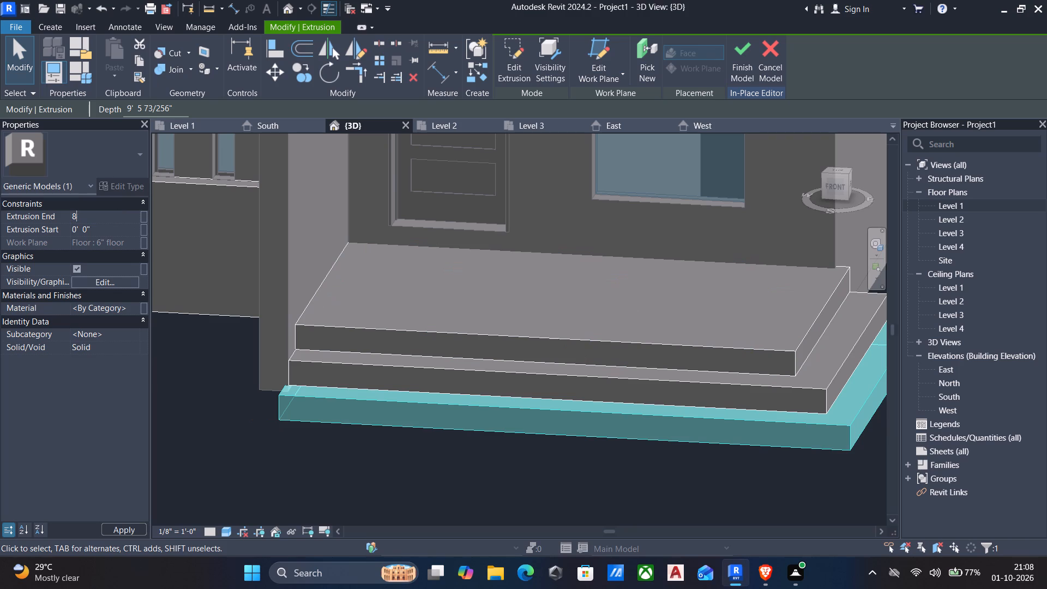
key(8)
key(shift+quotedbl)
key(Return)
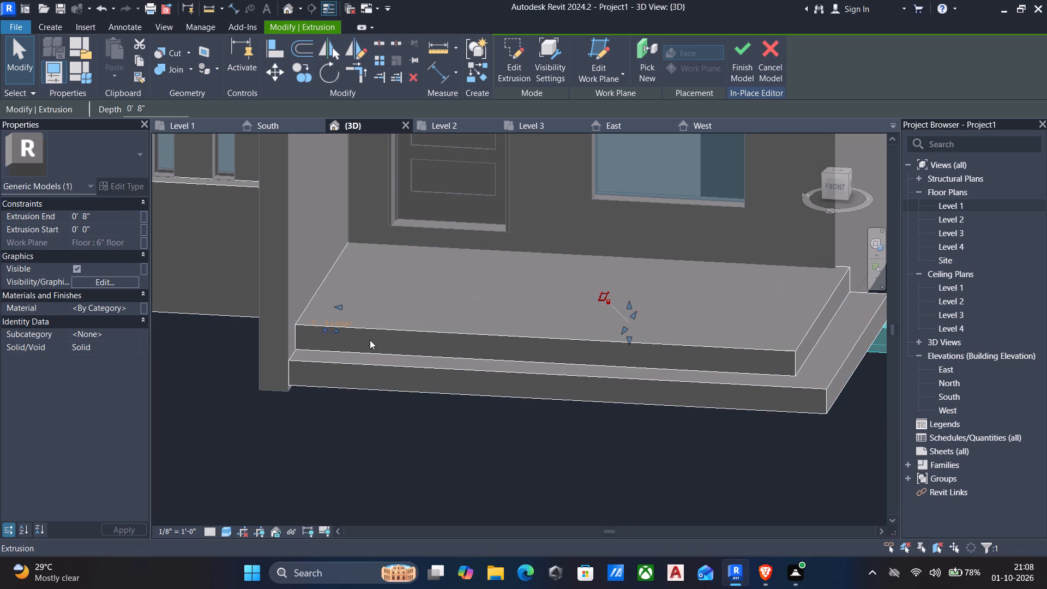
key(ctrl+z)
Finish the in-place model of the tiered entrance platform.
middle_drag(807, 388, 611, 334)
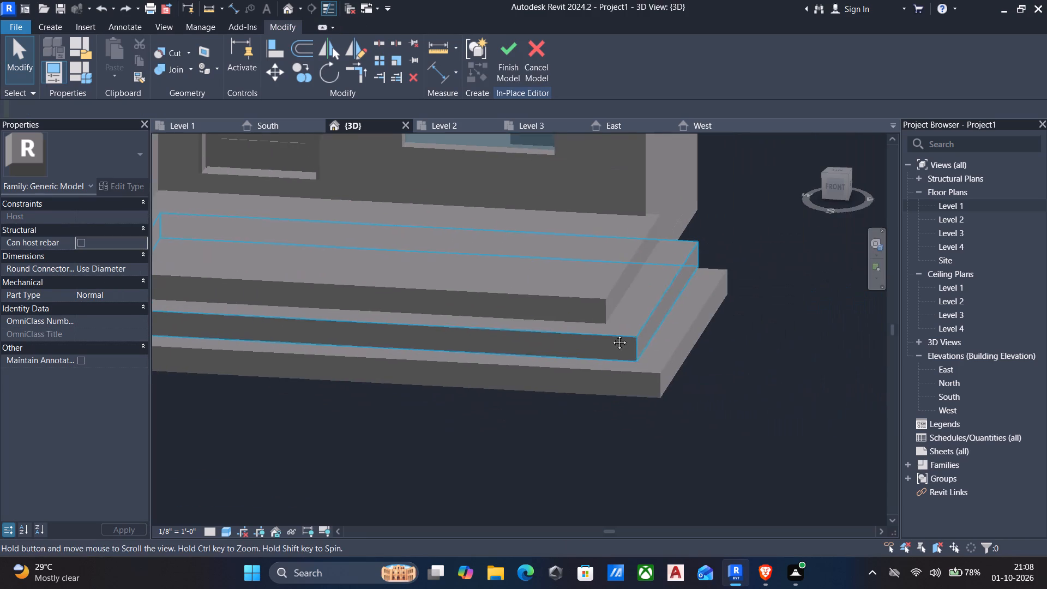
middle_drag(611, 334, 610, 334)
click(507, 48)
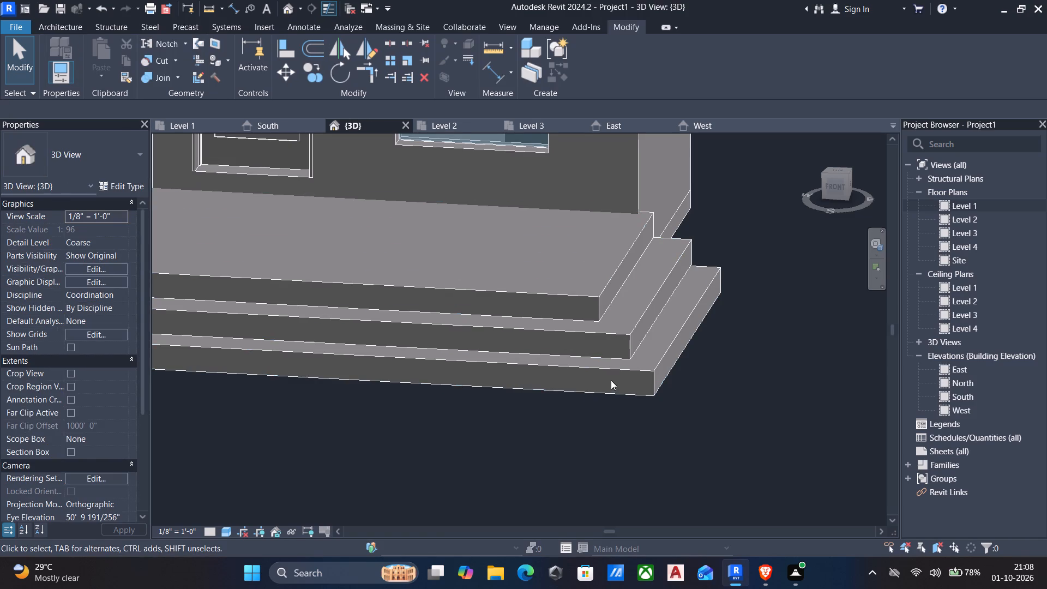
Reopen the in-place facade model and check the sketch lines of the lowest platform tier's extrusion, leaving the sketch as is.
click(614, 371)
click(589, 53)
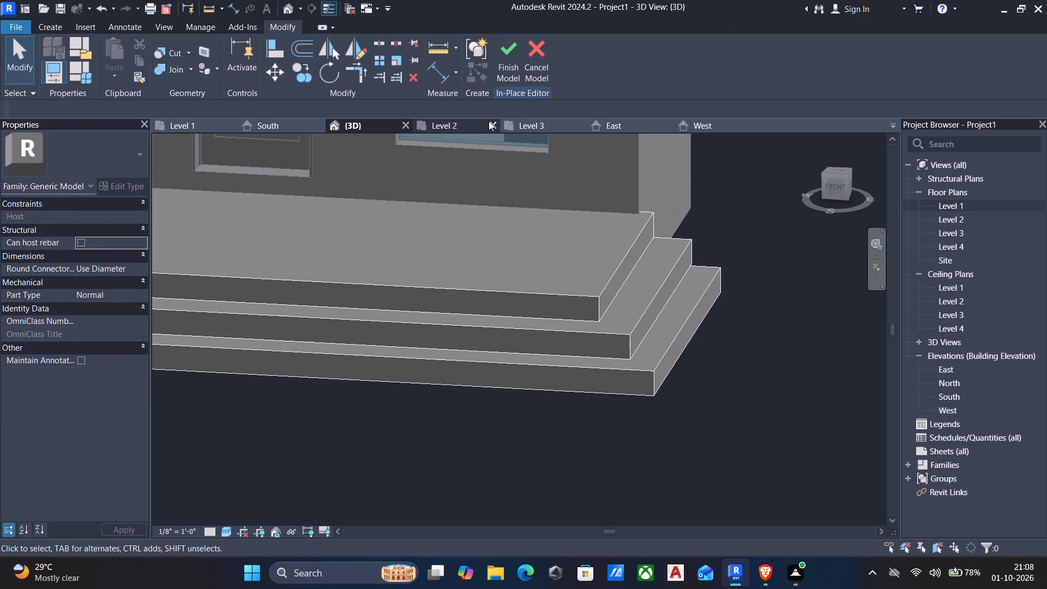
click(608, 372)
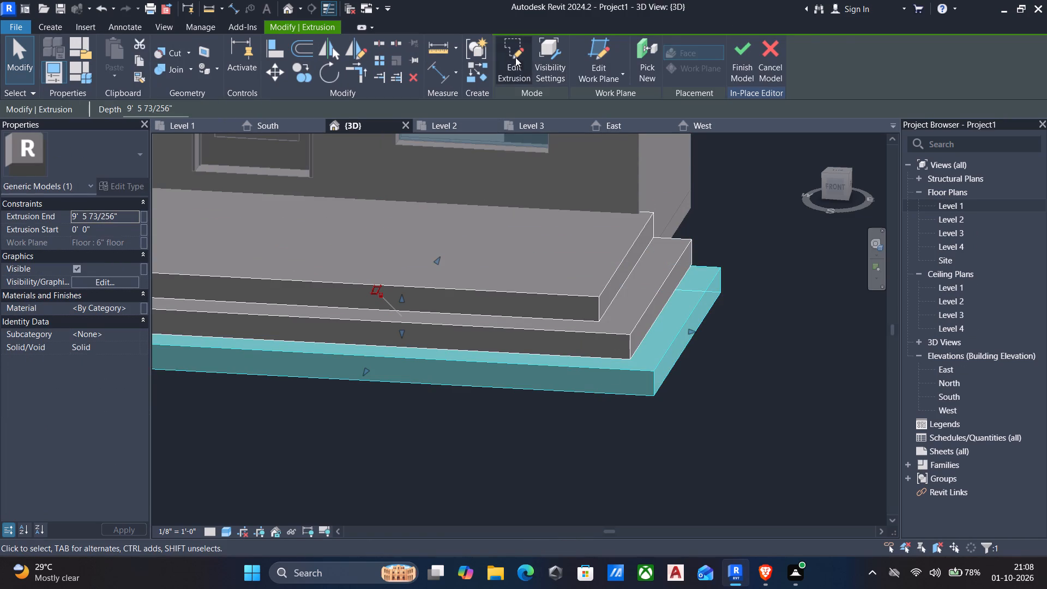
click(515, 57)
scroll(670, 293, up, 3)
shift+middle_drag(670, 297, 642, 224)
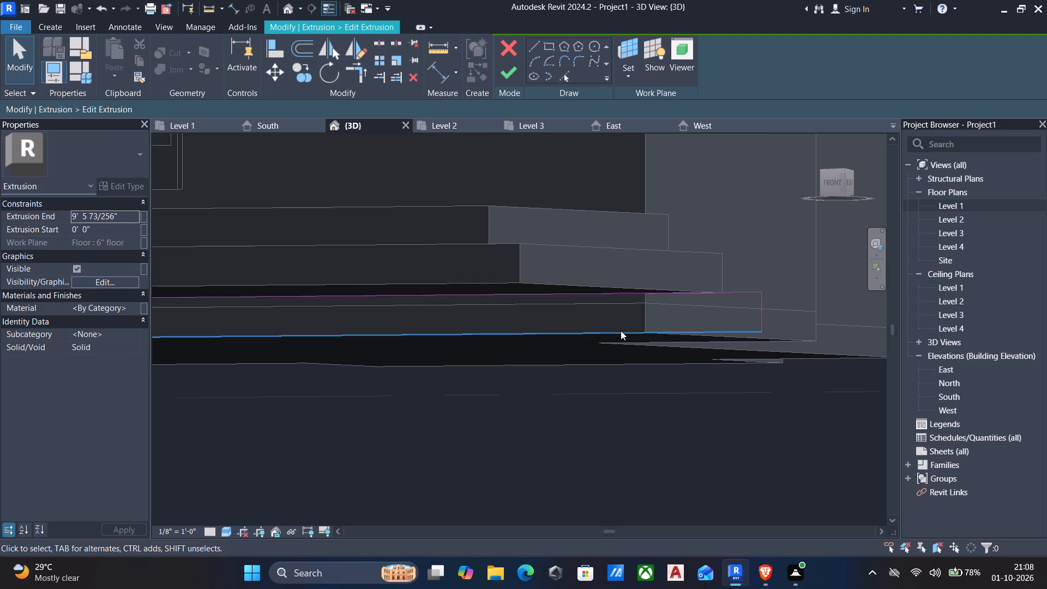
click(621, 332)
click(599, 297)
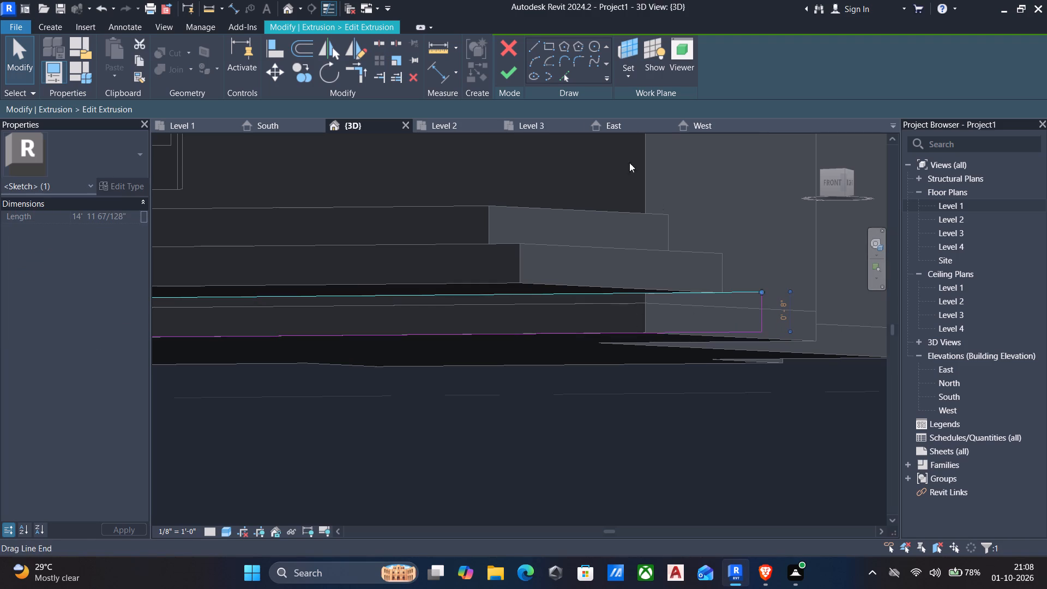
click(516, 78)
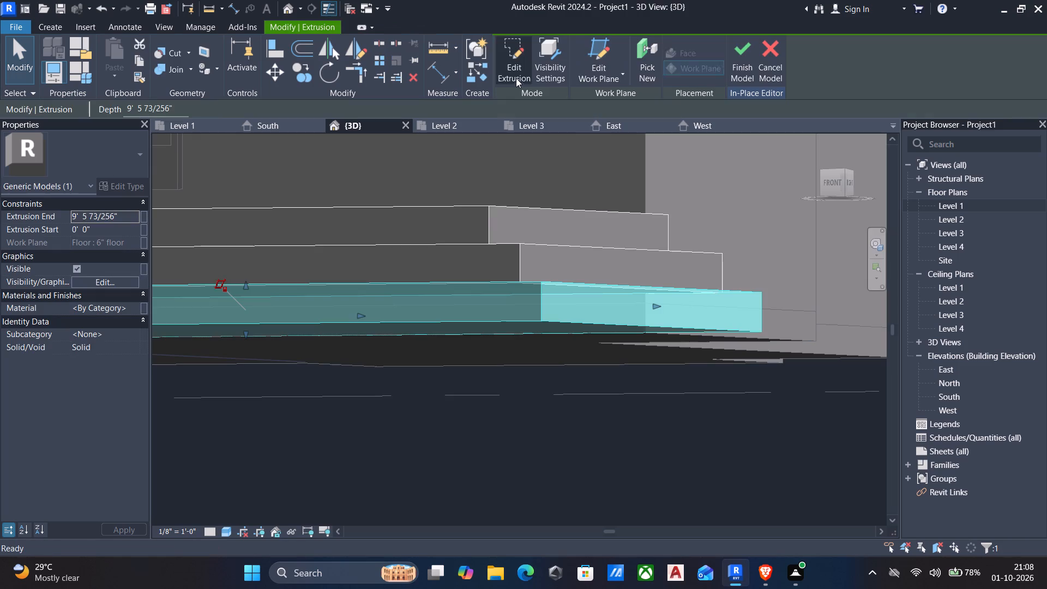
Check the extrusion sketch of the middle platform tier, leave it as is, and clear the selection.
click(517, 242)
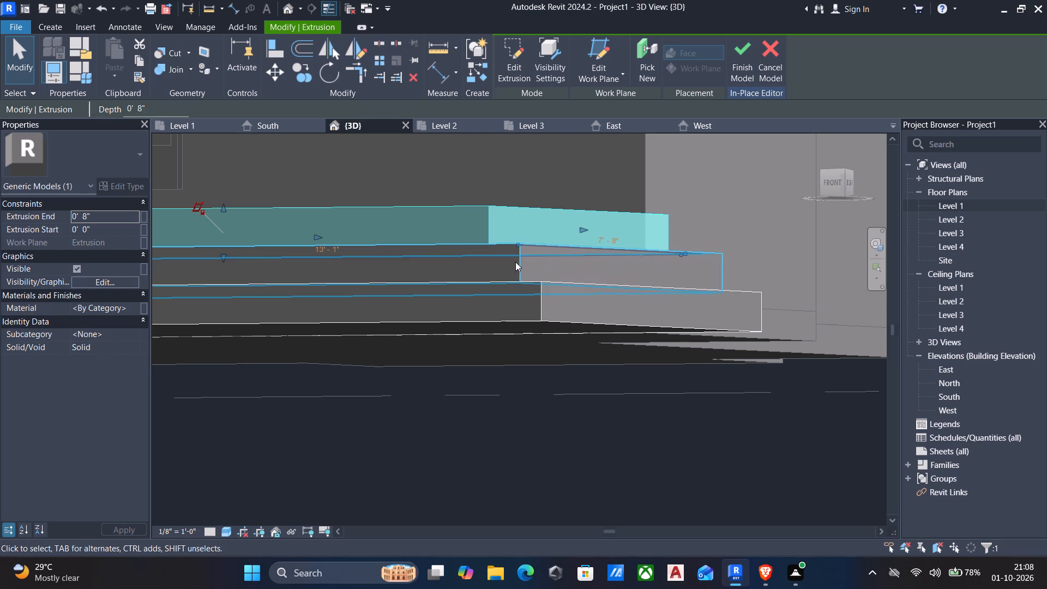
click(515, 276)
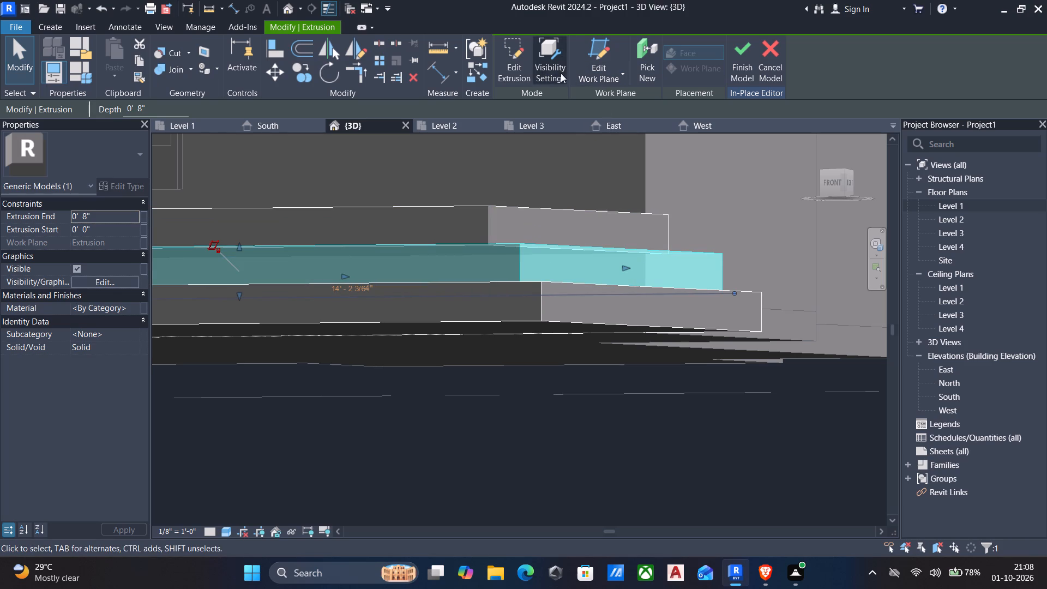
click(513, 69)
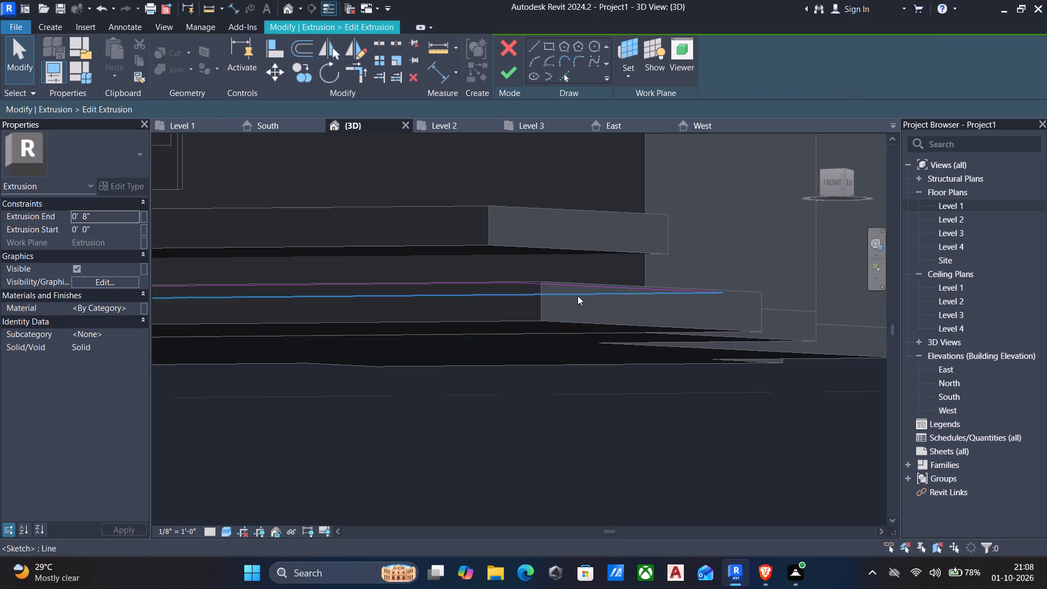
scroll(562, 304, up, 4)
scroll(559, 306, down, 4)
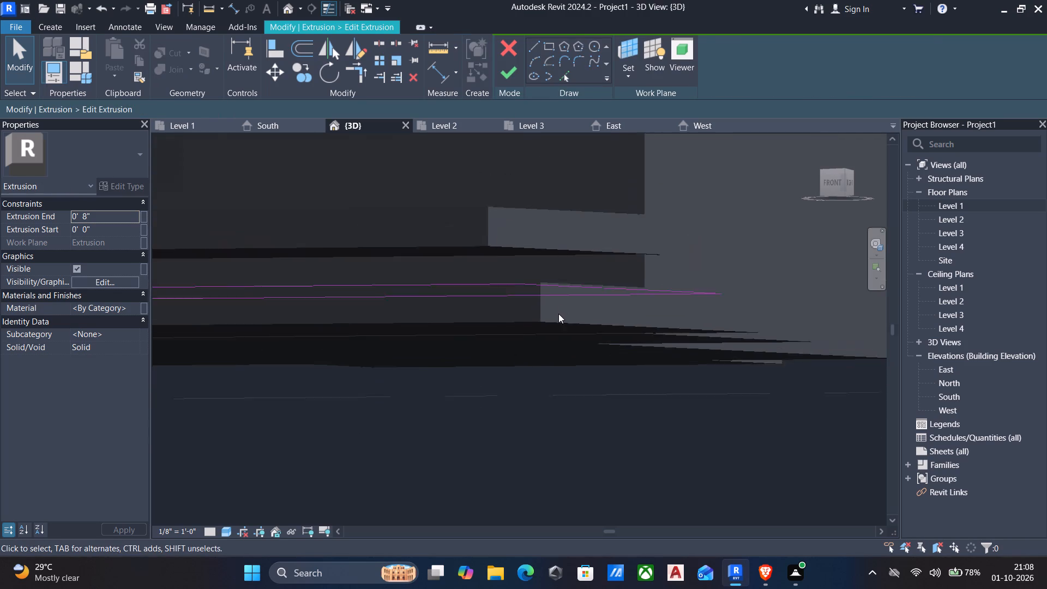
scroll(558, 314, down, 4)
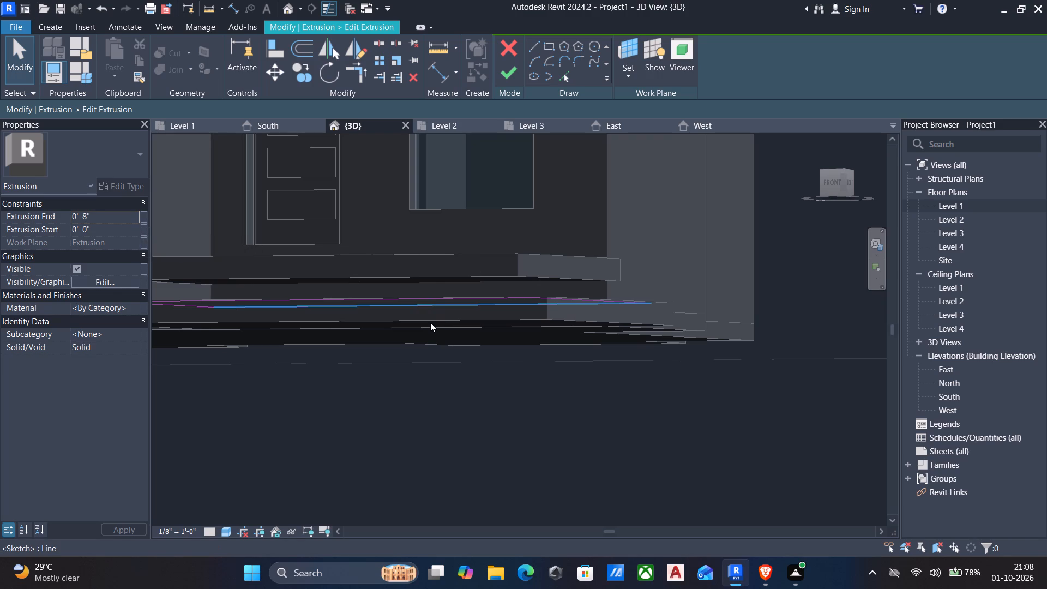
click(507, 68)
shift+middle_drag(595, 257, 551, 334)
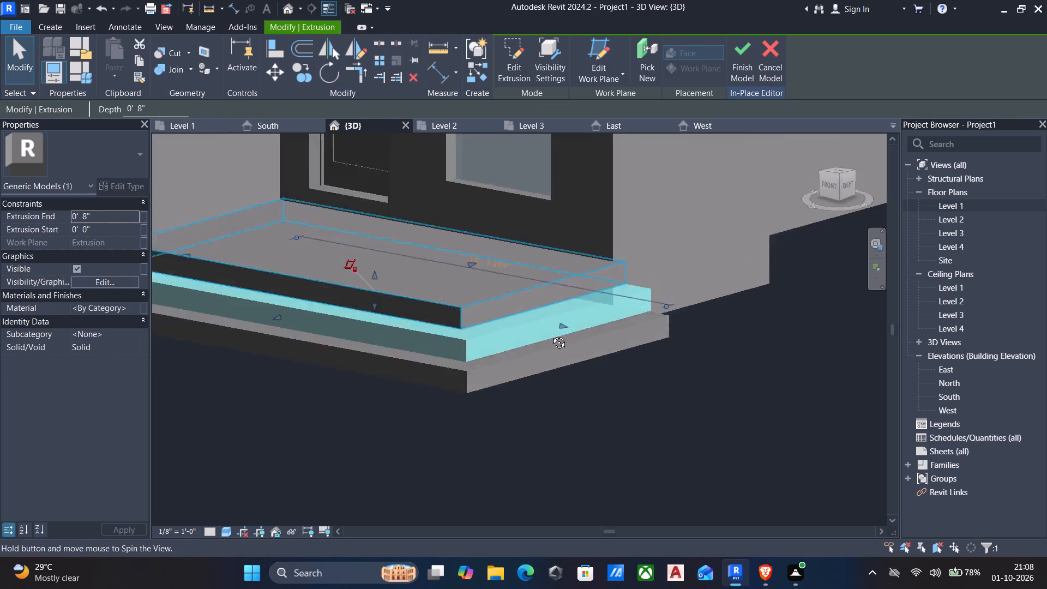
shift+middle_drag(551, 334, 604, 357)
key(Escape)
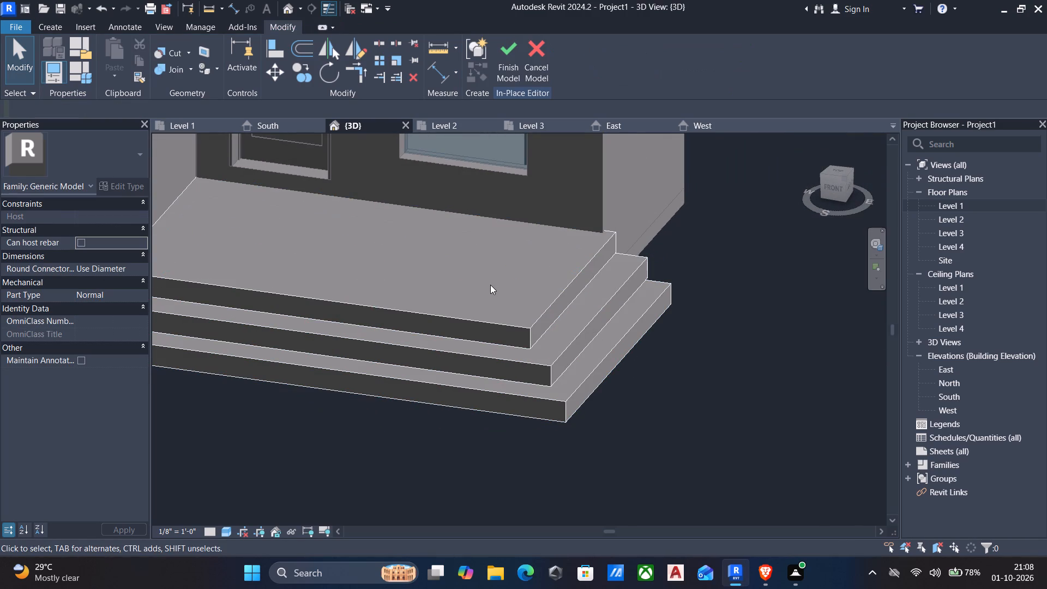
Open the South elevation and examine how the entrance platform tiers sit relative to the ground level line and the door.
scroll(489, 285, up, 3)
middle_drag(489, 289, 634, 448)
scroll(634, 447, down, 3)
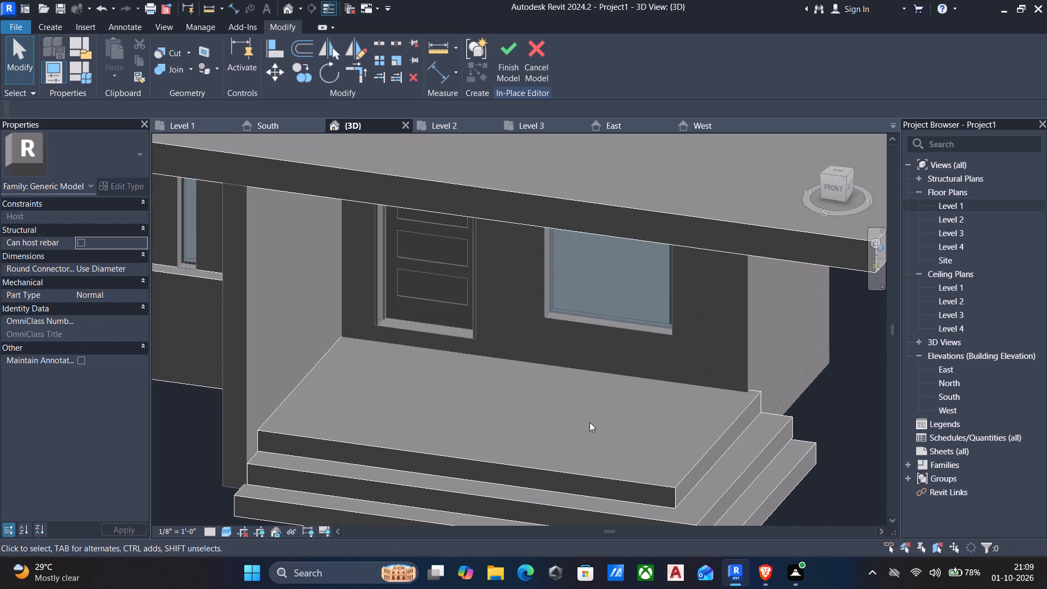
middle_drag(589, 425, 561, 423)
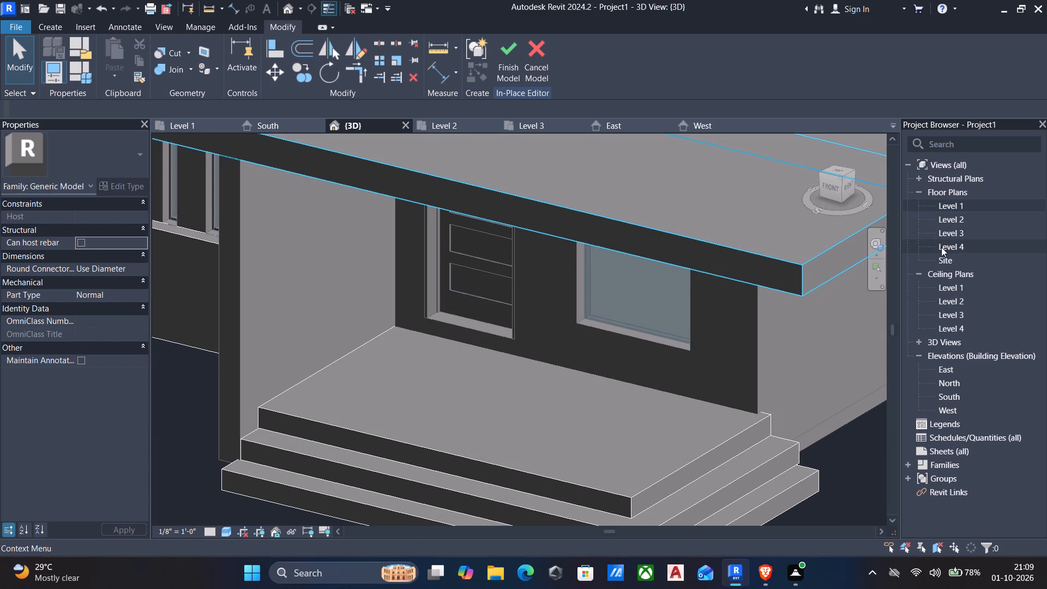
double_click(944, 396)
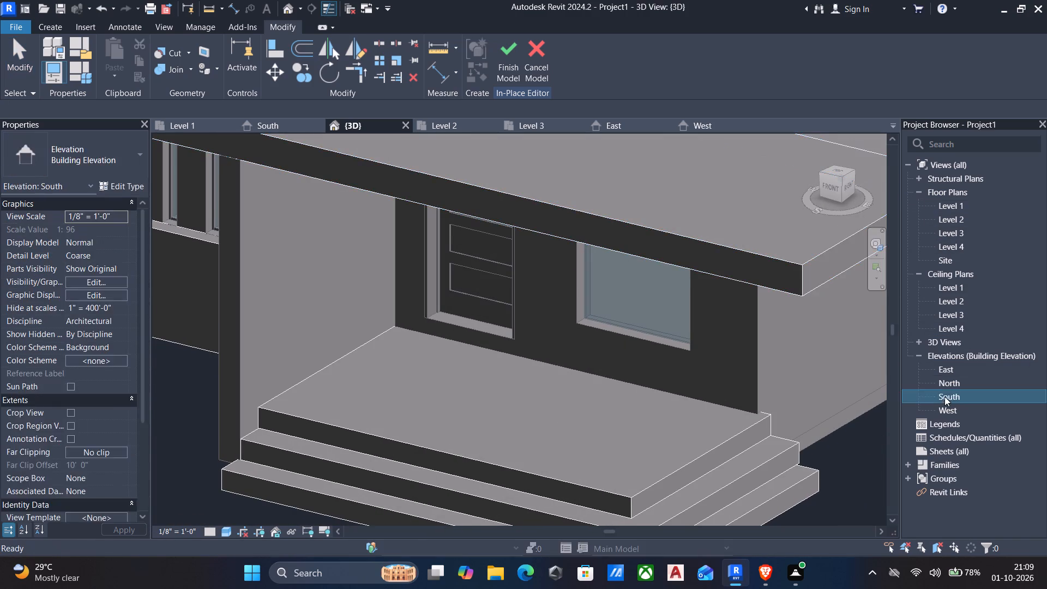
scroll(507, 425, up, 14)
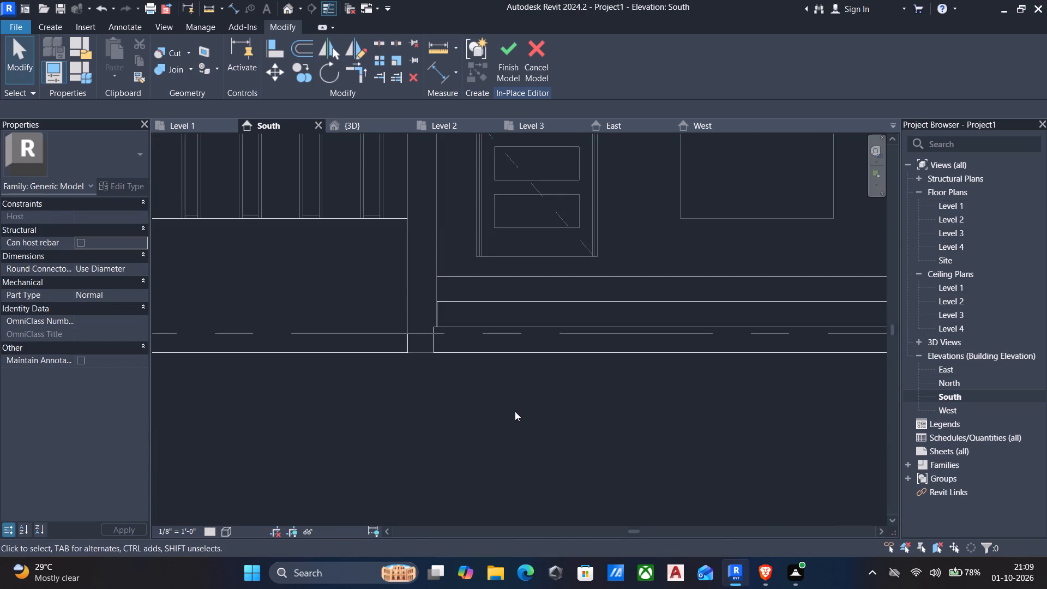
scroll(515, 411, down, 5)
middle_drag(567, 393, 488, 387)
scroll(488, 387, down, 4)
scroll(634, 375, down, 2)
middle_drag(634, 377, 569, 370)
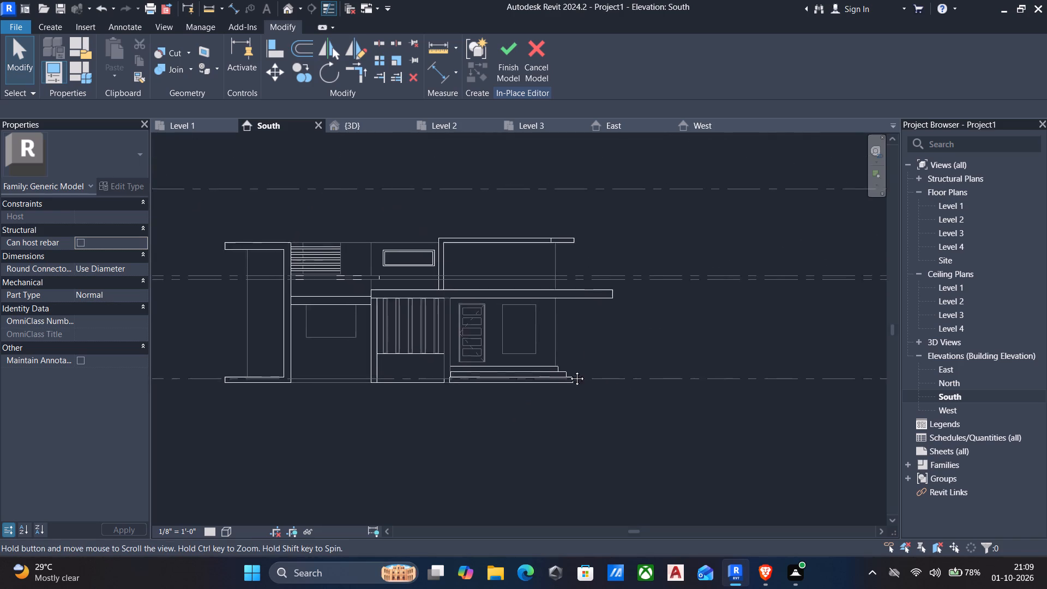
middle_drag(569, 370, 340, 332)
scroll(334, 330, down, 3)
scroll(430, 339, up, 4)
scroll(333, 344, up, 4)
middle_drag(332, 350, 435, 354)
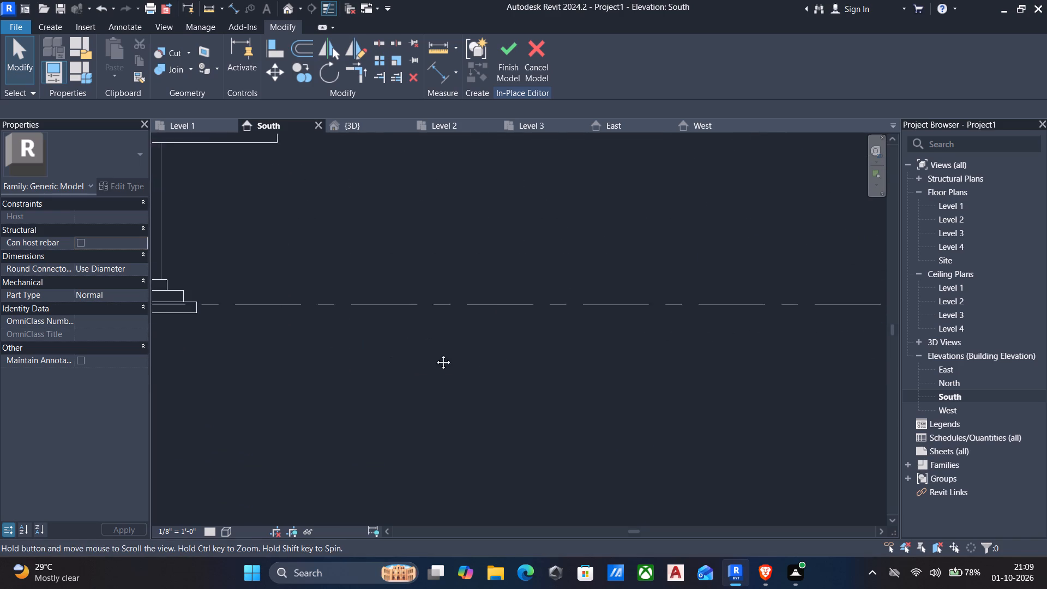
middle_drag(435, 354, 619, 362)
scroll(423, 364, up, 2)
middle_drag(423, 369, 685, 374)
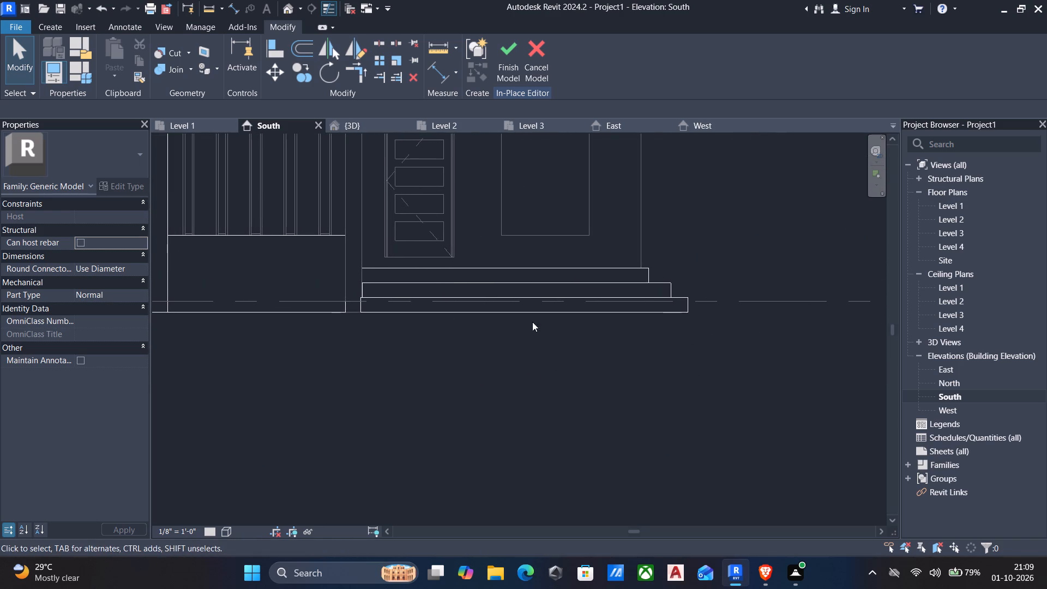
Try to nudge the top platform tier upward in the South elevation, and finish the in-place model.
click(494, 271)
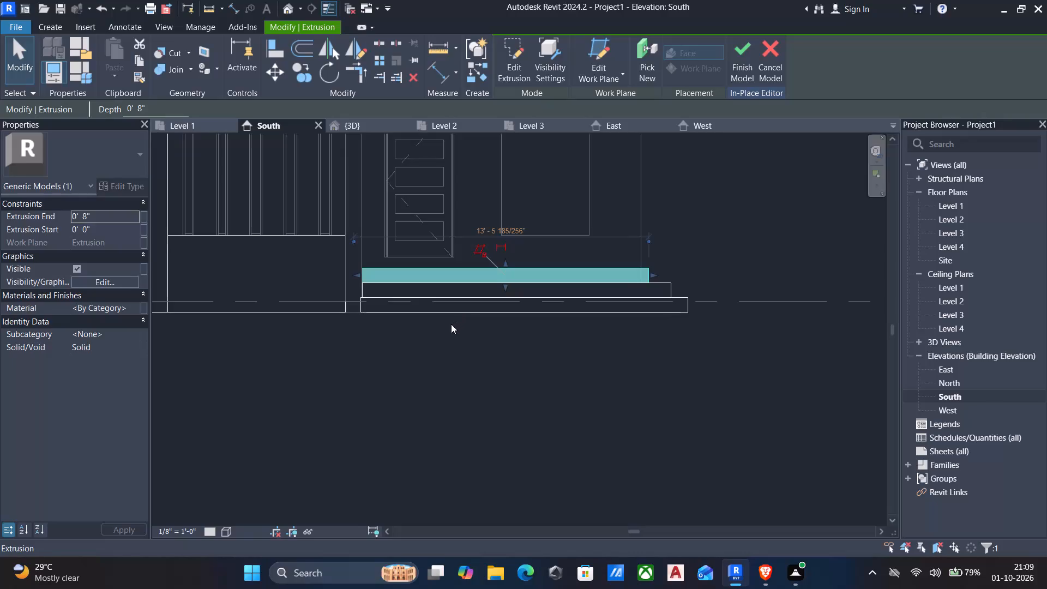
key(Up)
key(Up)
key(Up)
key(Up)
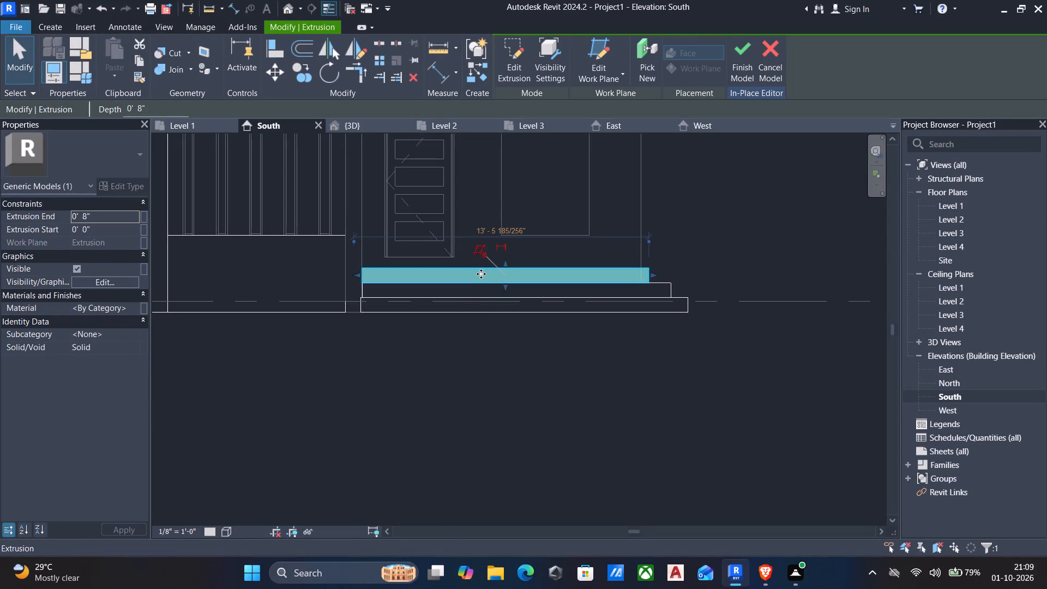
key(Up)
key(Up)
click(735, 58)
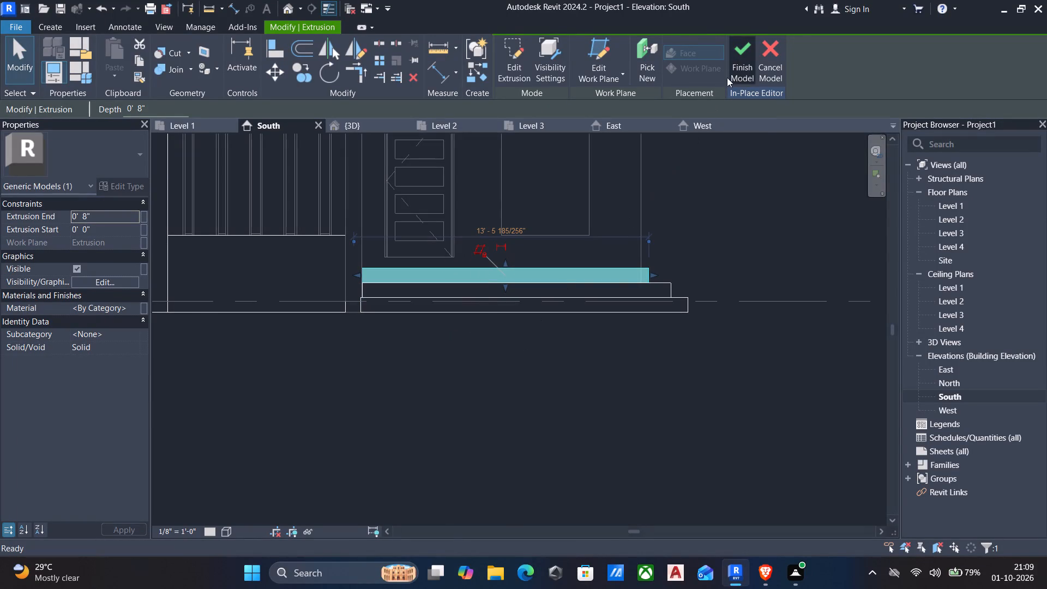
Nudge the whole in-place facade model, including the entrance platform, upward to an elevation of 0' 6" from the level.
click(616, 333)
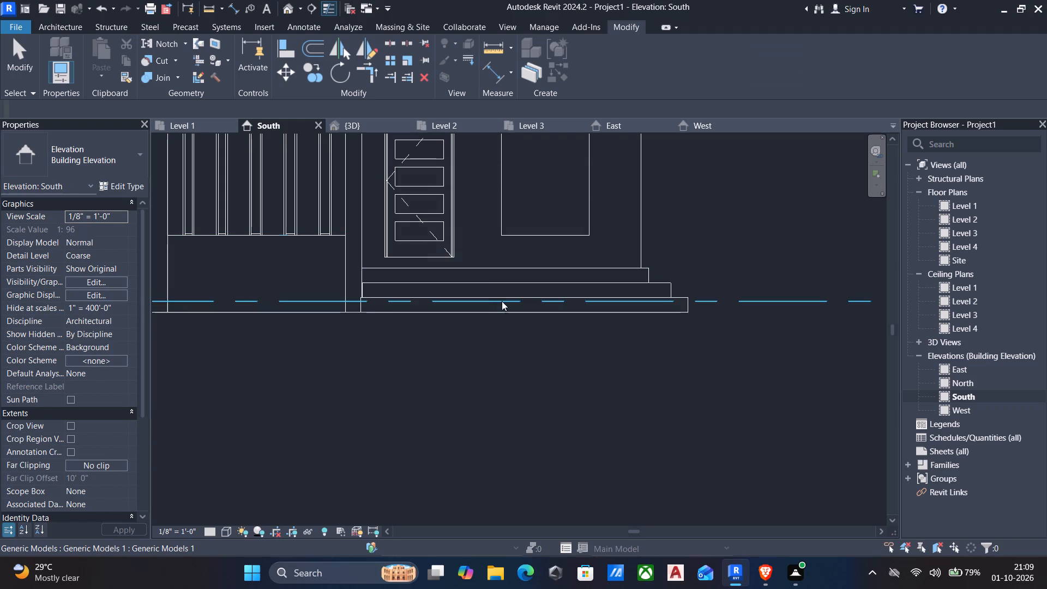
click(483, 274)
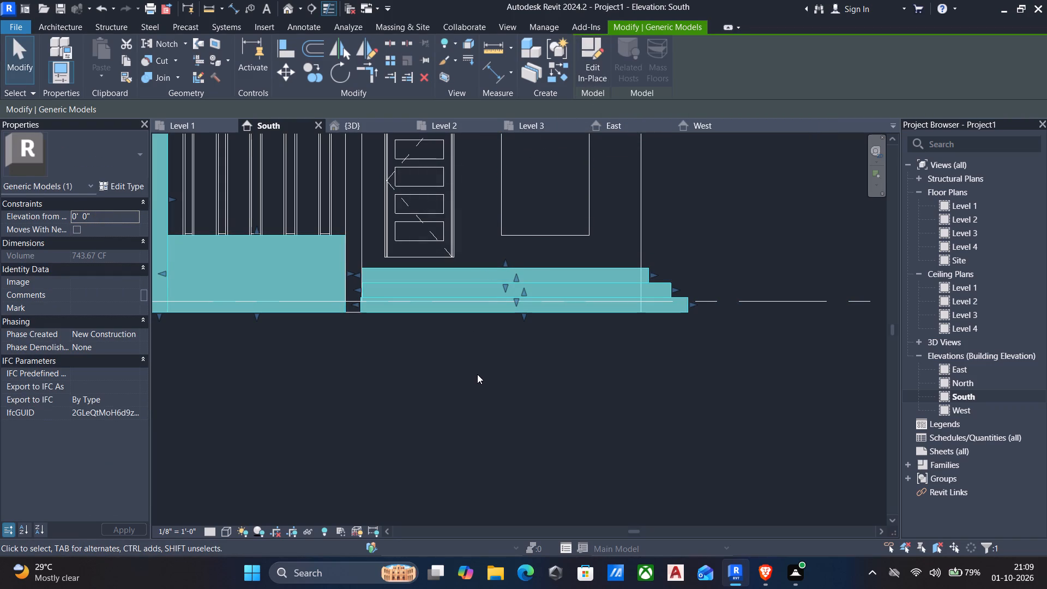
key(Up)
key(Up)
key(Up)
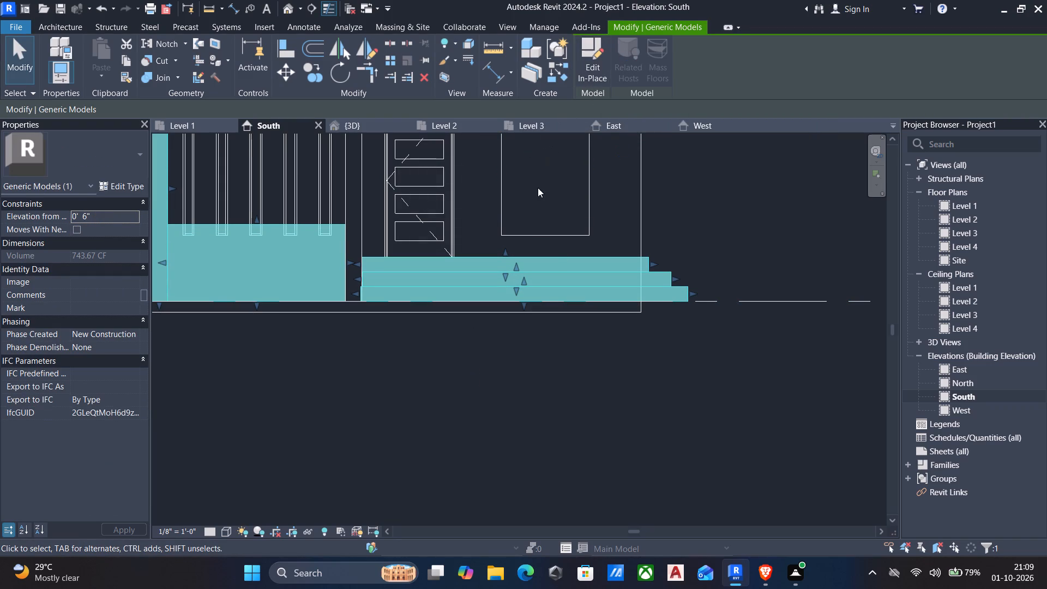
key(Escape)
Examine the raised facade model in the South elevation and 3D view, checking the platform and wall bases against the floor slab.
scroll(504, 326, down, 1)
shift+middle_drag(506, 330, 500, 333)
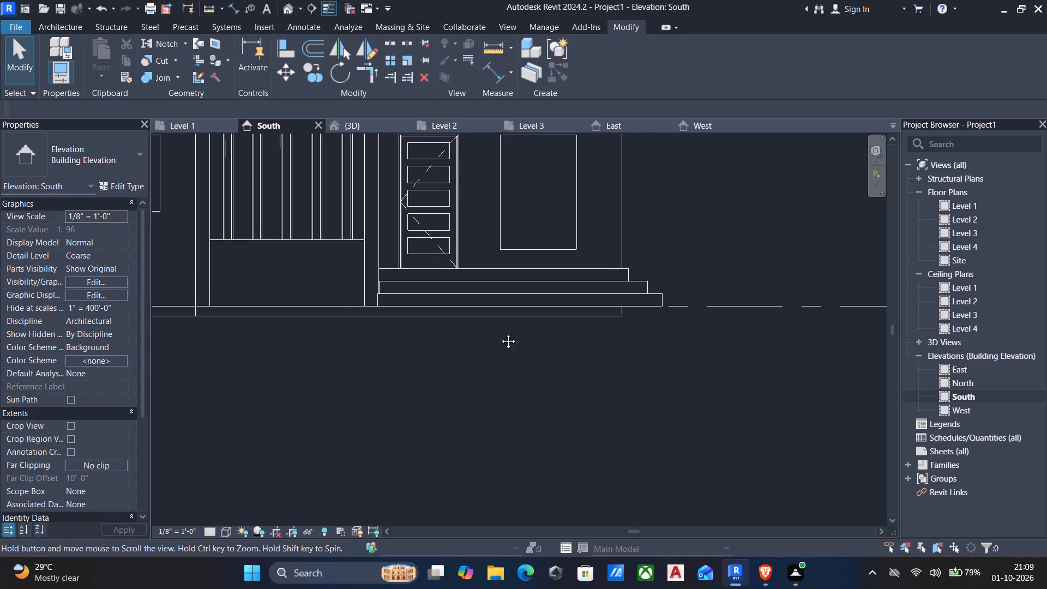
shift+middle_drag(500, 333, 457, 363)
shift+scroll(456, 363, down, 2)
click(387, 131)
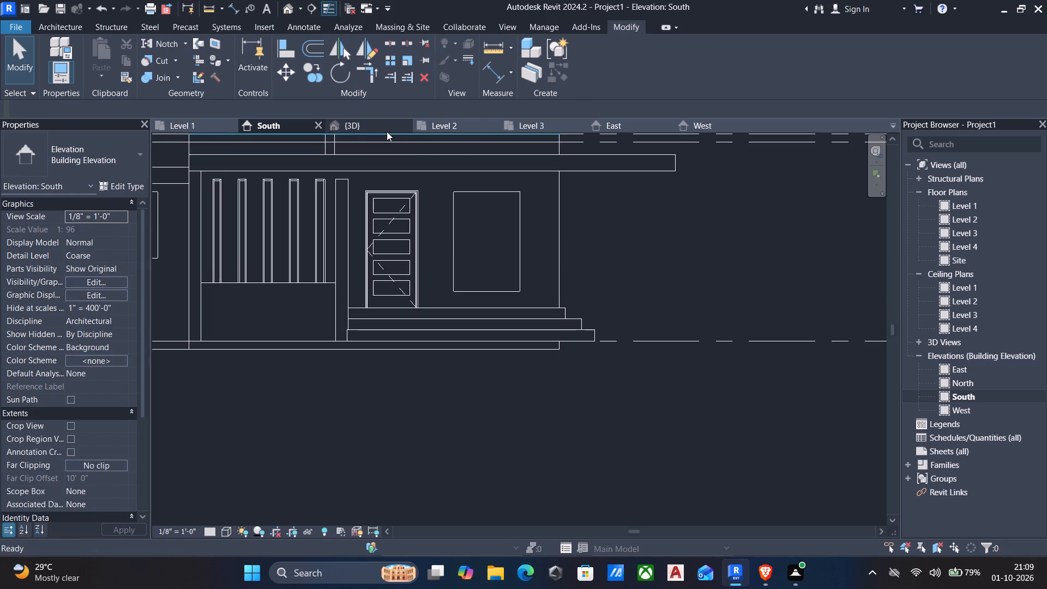
scroll(396, 272, down, 3)
middle_drag(399, 294, 450, 208)
shift+middle_drag(458, 315, 504, 165)
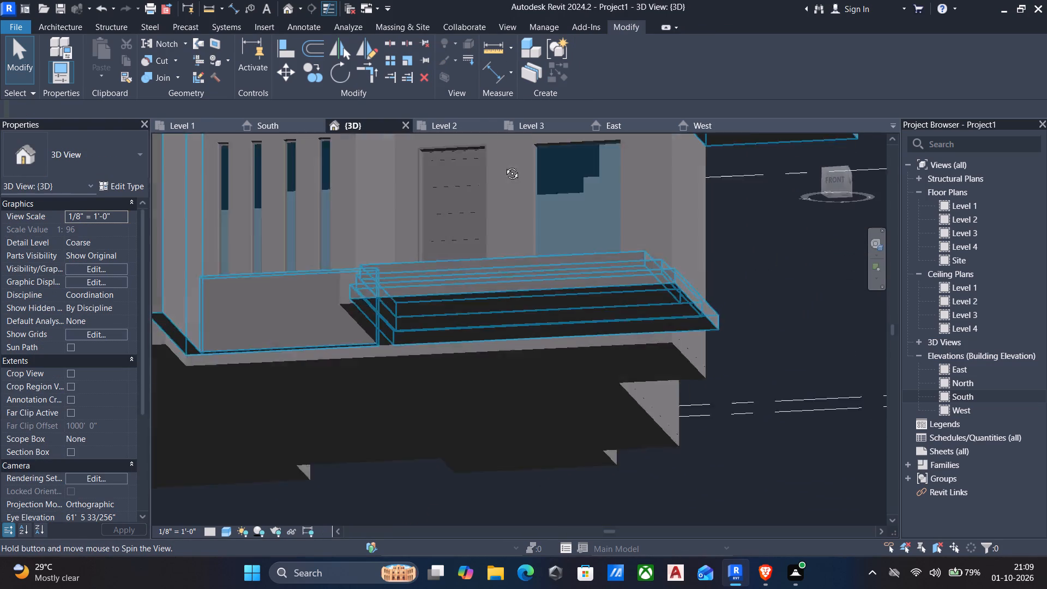
shift+middle_drag(504, 165, 370, 199)
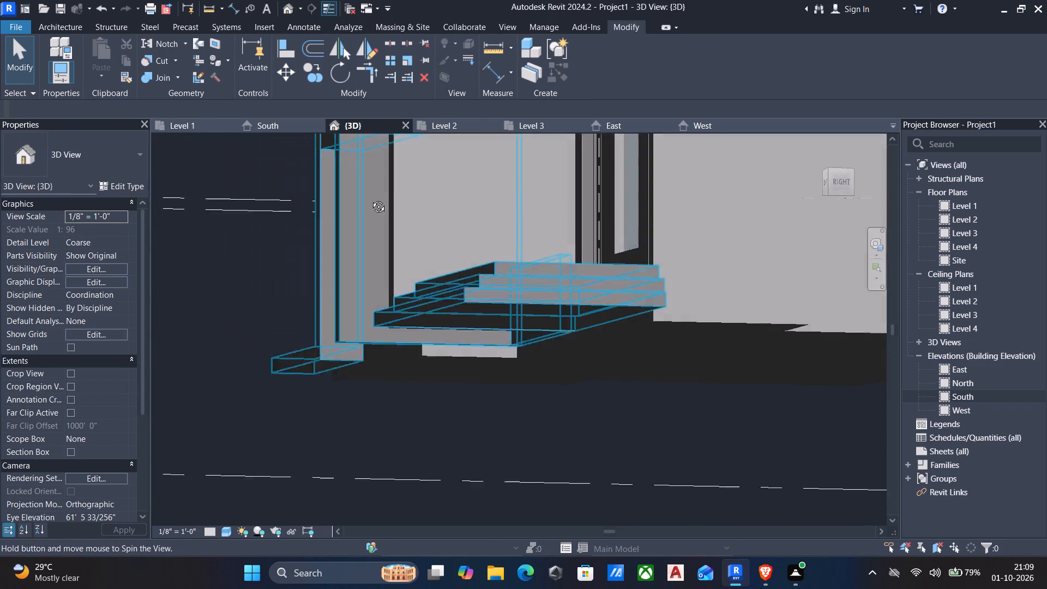
shift+middle_drag(370, 199, 555, 191)
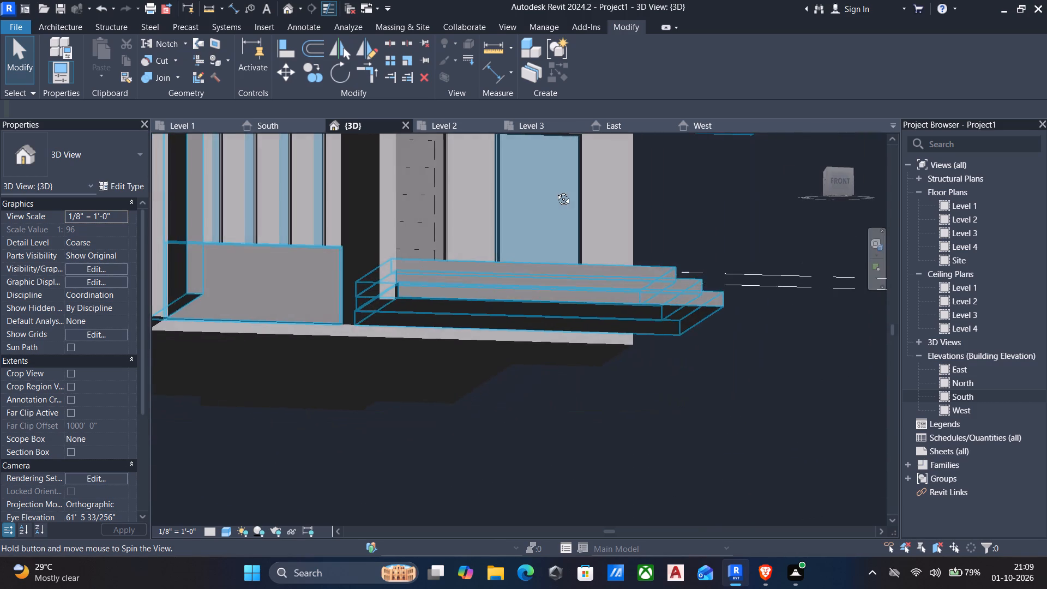
shift+middle_drag(555, 191, 458, 193)
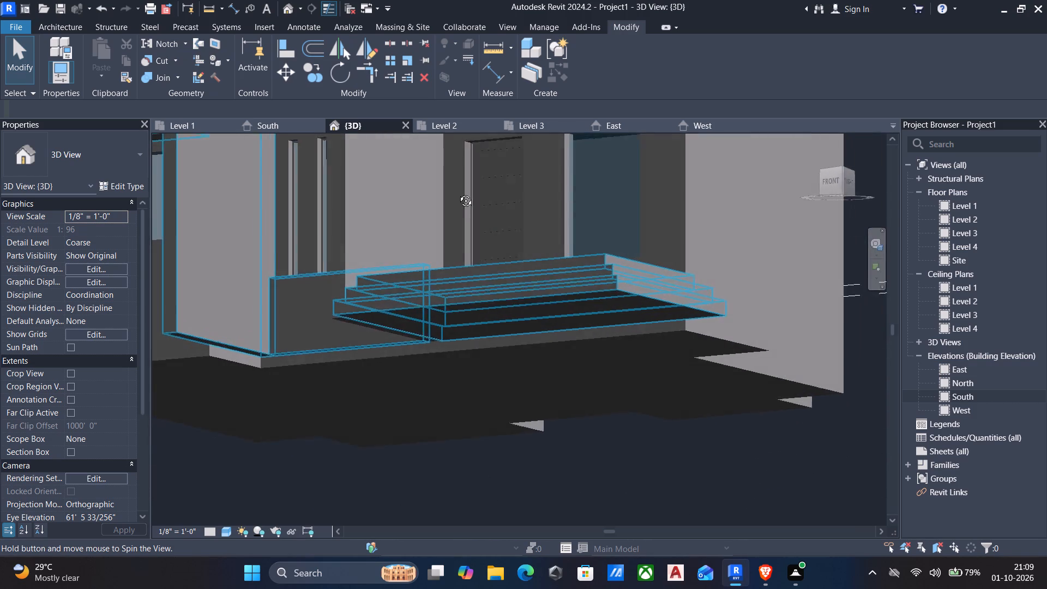
shift+middle_drag(458, 193, 564, 218)
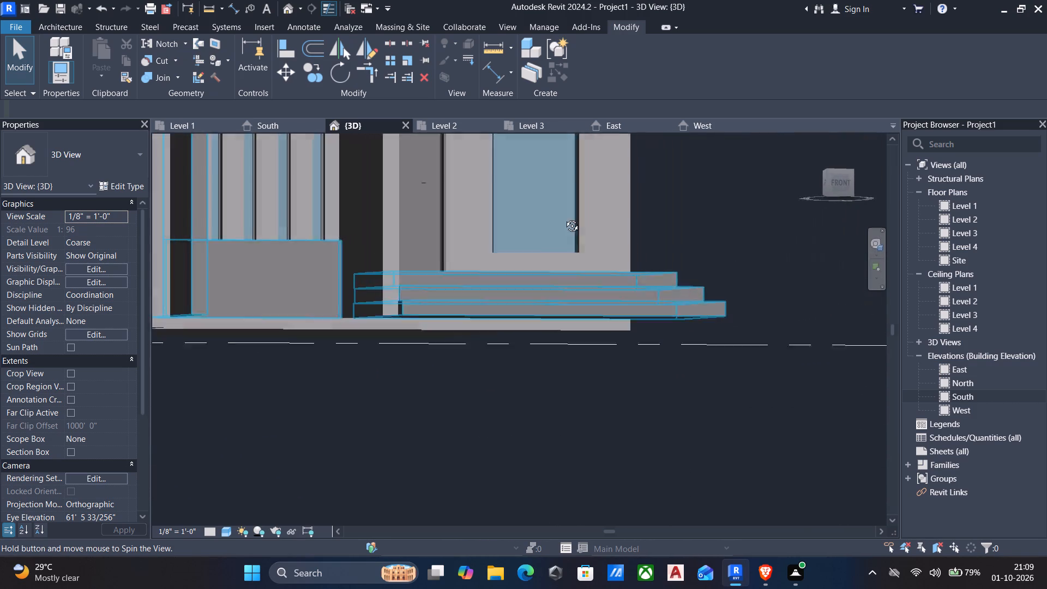
shift+middle_drag(564, 218, 497, 262)
scroll(497, 266, down, 8)
middle_drag(493, 300, 486, 293)
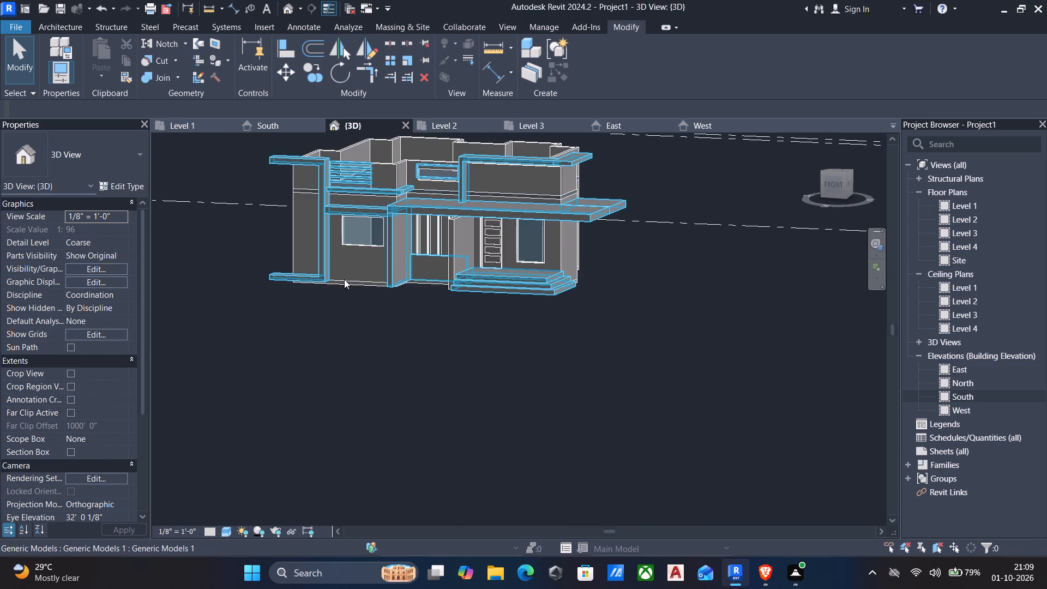
scroll(339, 284, up, 4)
scroll(292, 284, up, 5)
shift+scroll(312, 279, up, 1)
shift+middle_drag(312, 279, 352, 238)
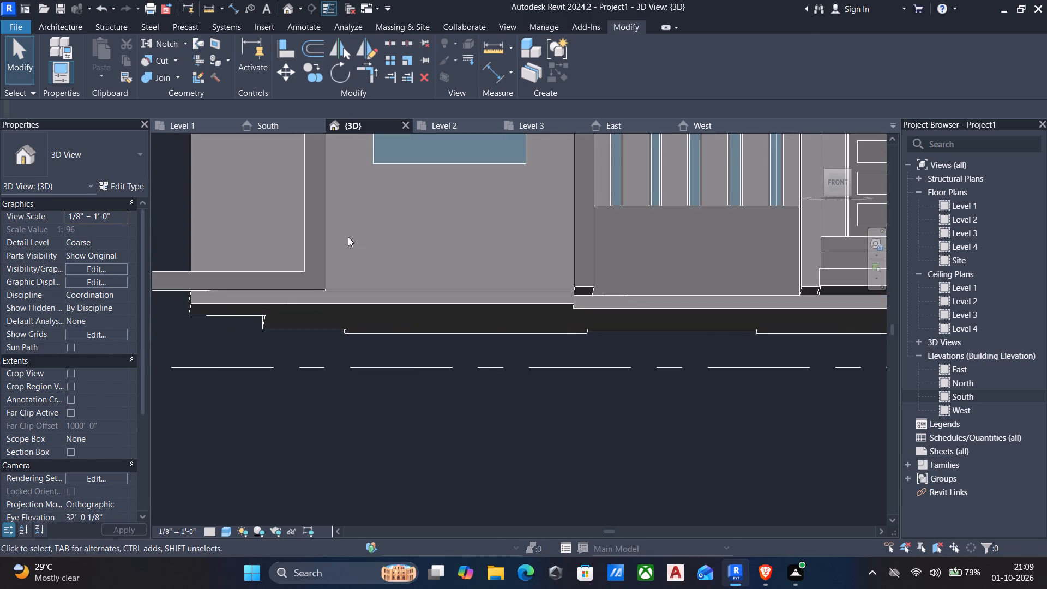
Nudge the 6" ground floor slab upward in the front 3D view to a height offset of 0' 6" from Level 1.
click(841, 182)
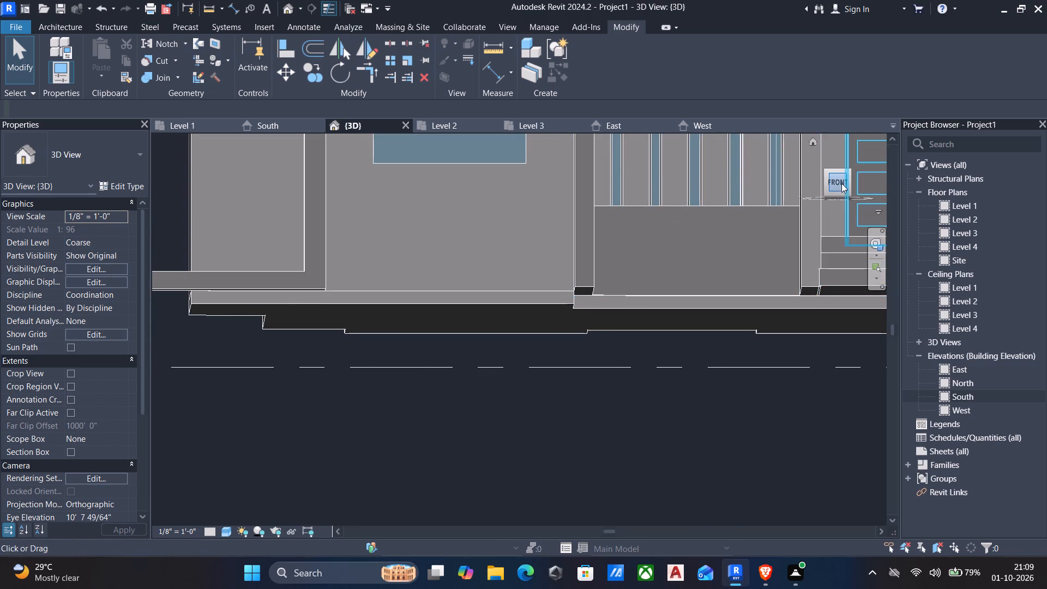
scroll(455, 367, up, 4)
scroll(583, 333, up, 13)
middle_drag(486, 376, 551, 318)
click(406, 321)
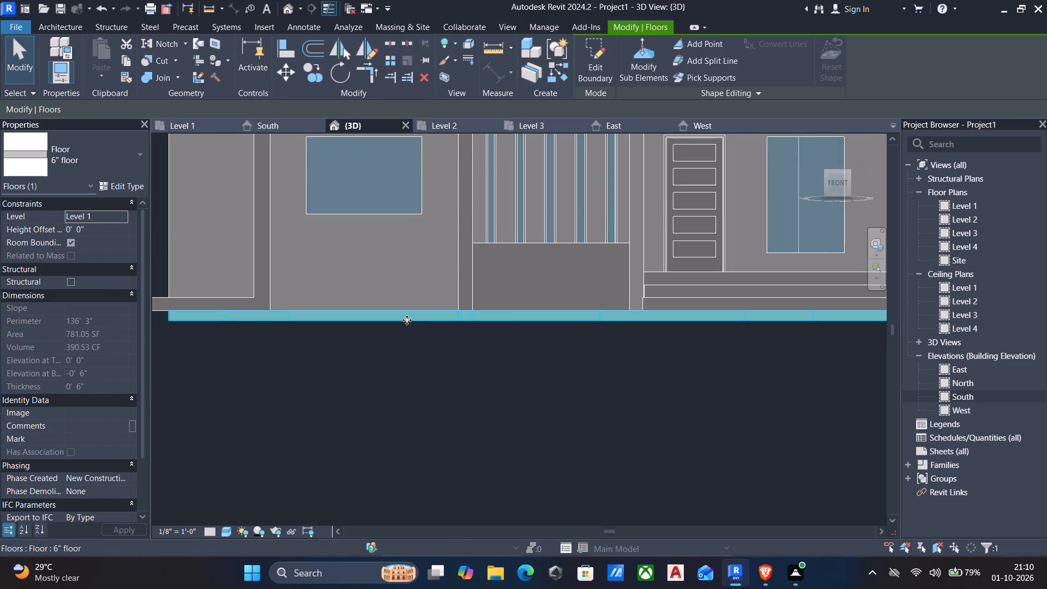
scroll(263, 320, down, 2)
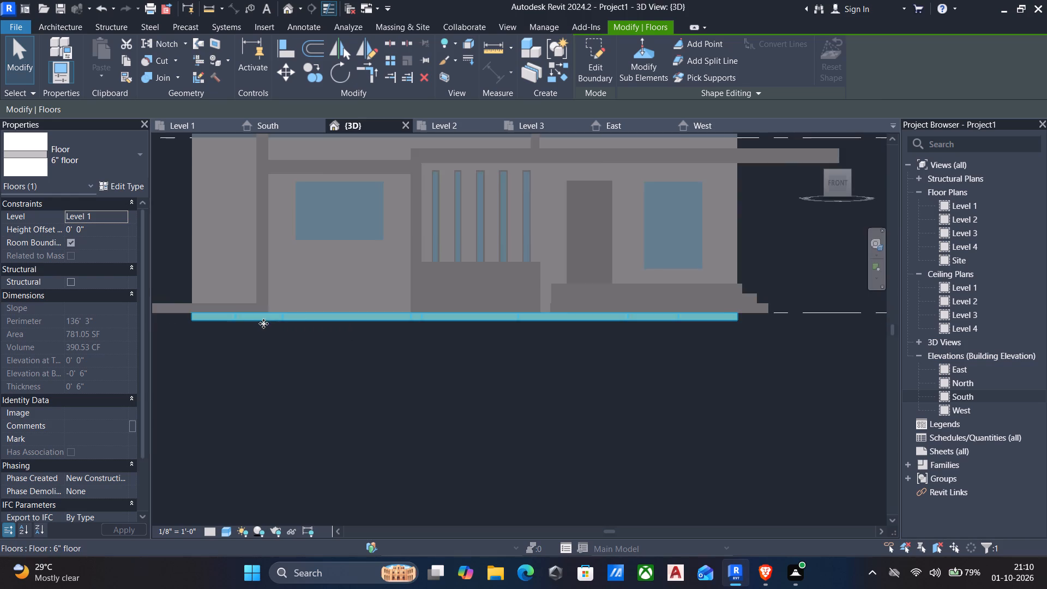
middle_drag(263, 324, 335, 333)
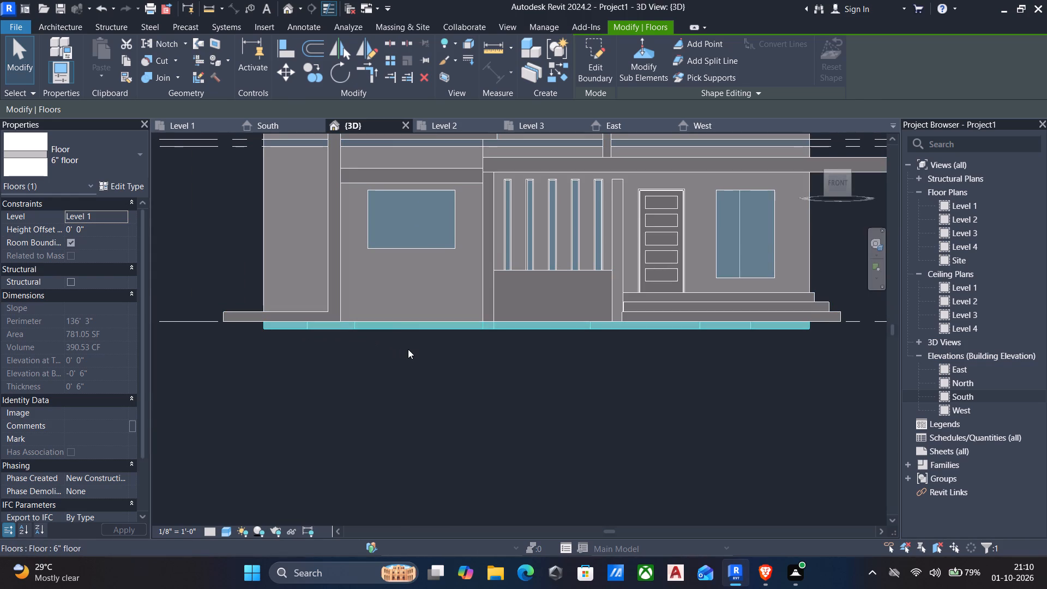
key(Up)
key(Up)
key(Up)
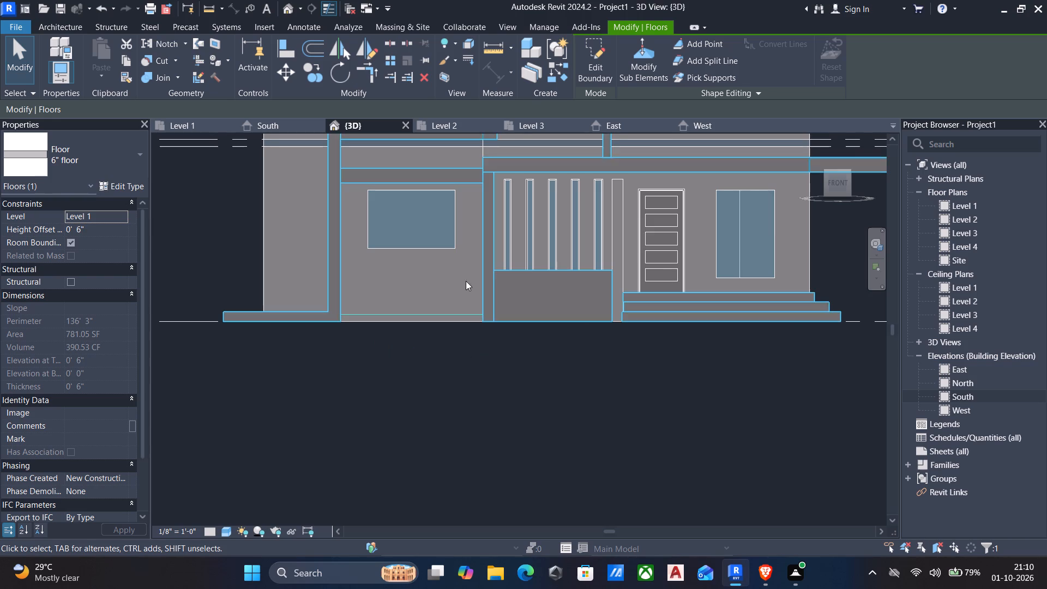
Examine the raised floor slab from below and all around in 3D, checking its fit with the walls, entrance platform and facade.
scroll(808, 351, down, 2)
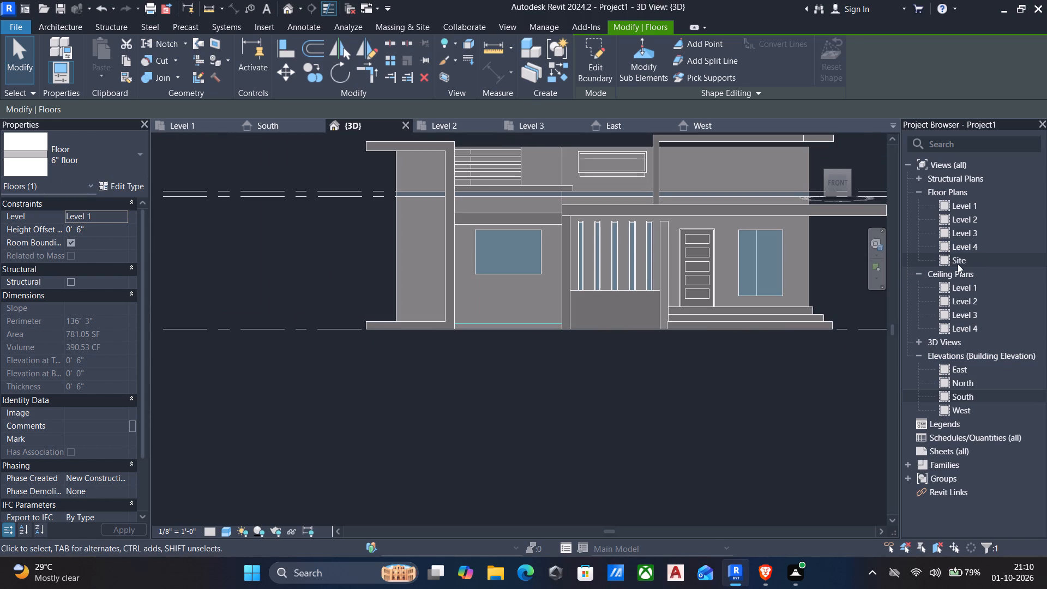
shift+middle_drag(815, 367, 693, 426)
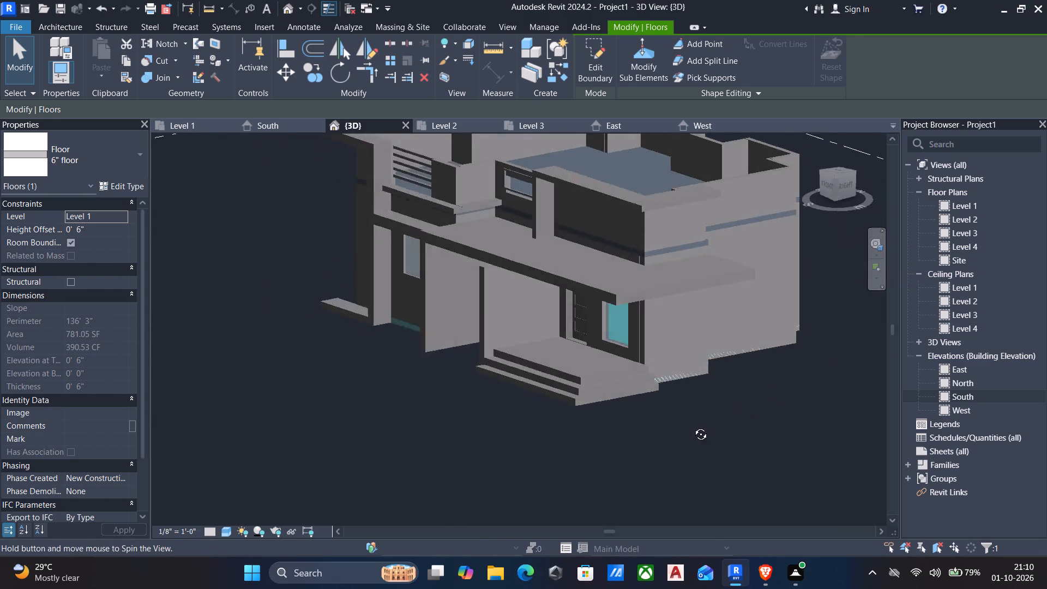
shift+middle_drag(693, 426, 267, 288)
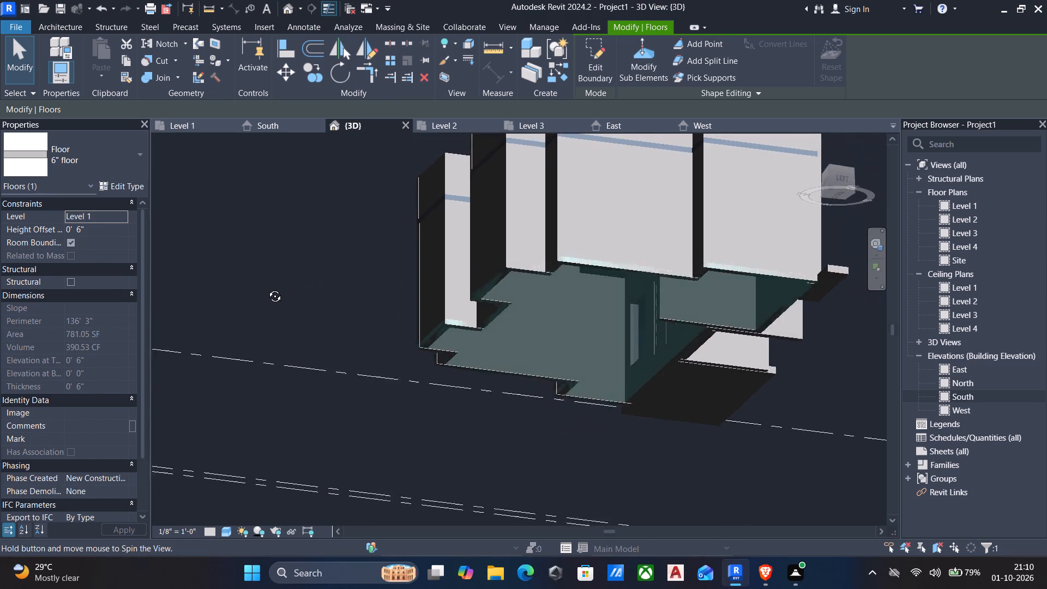
shift+middle_drag(267, 288, 292, 330)
key(Escape)
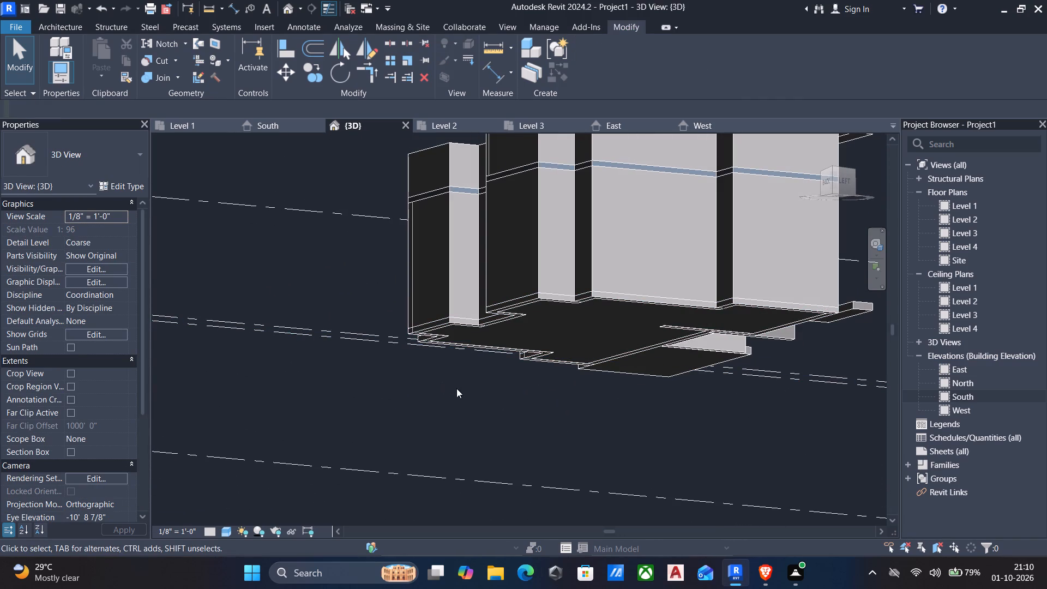
shift+middle_drag(477, 393, 808, 287)
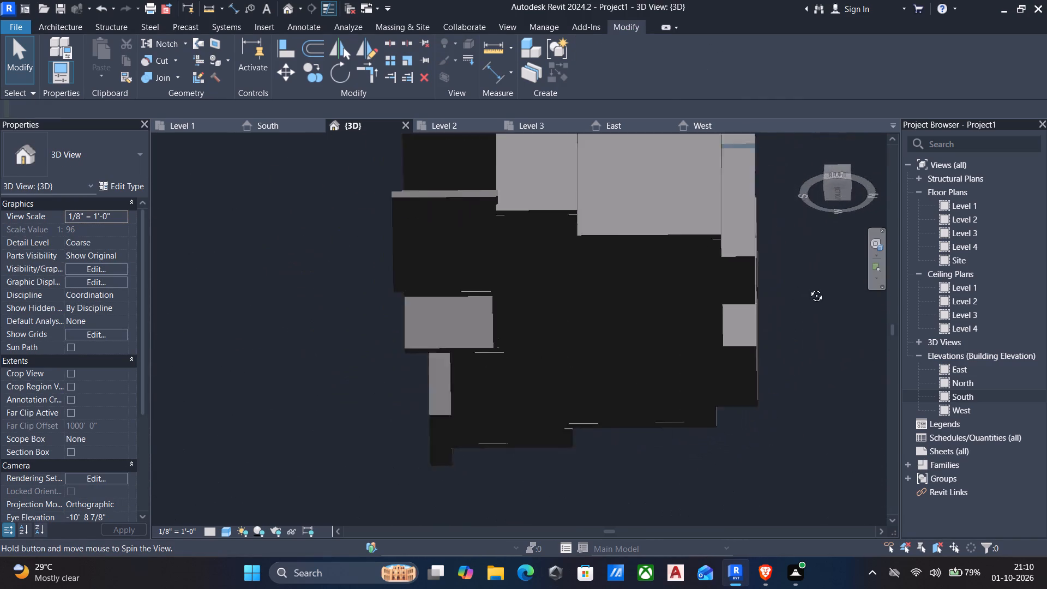
shift+middle_drag(808, 287, 932, 363)
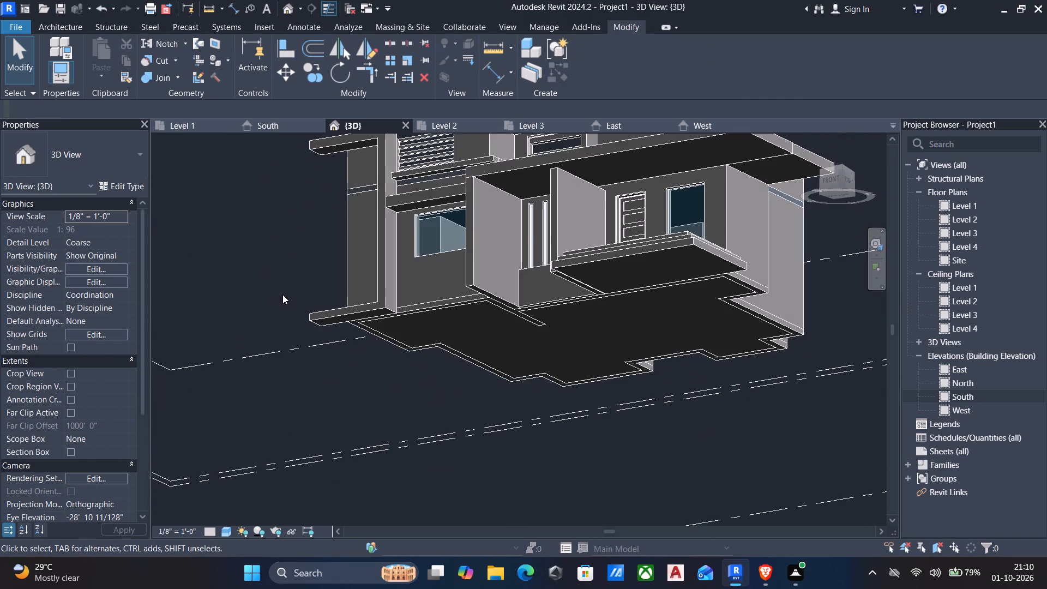
shift+middle_drag(276, 298, 320, 430)
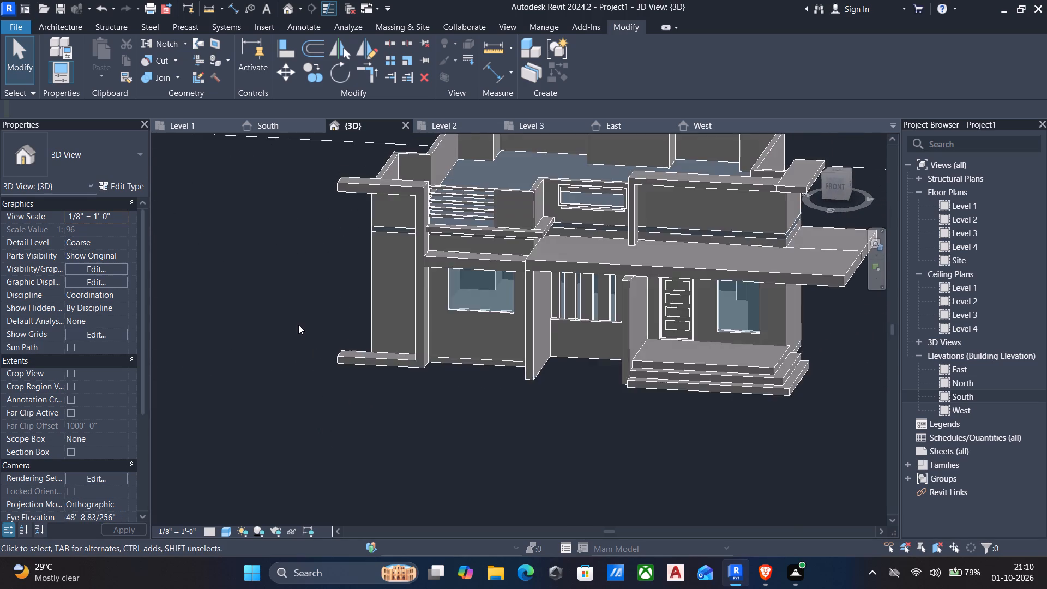
scroll(298, 323, down, 3)
shift+middle_drag(308, 294, 398, 281)
scroll(472, 413, up, 3)
middle_drag(507, 388, 450, 467)
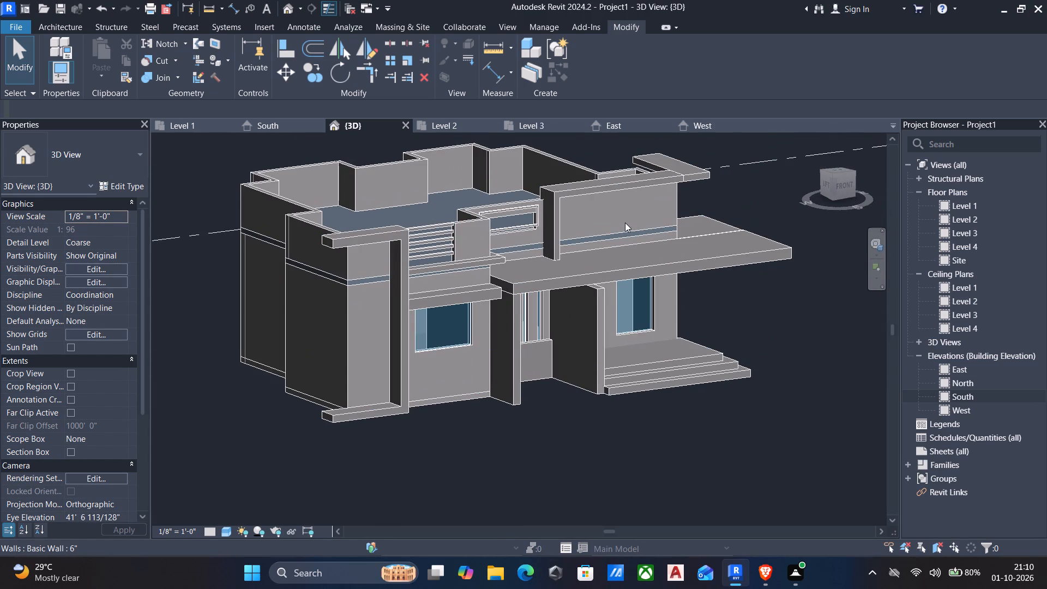
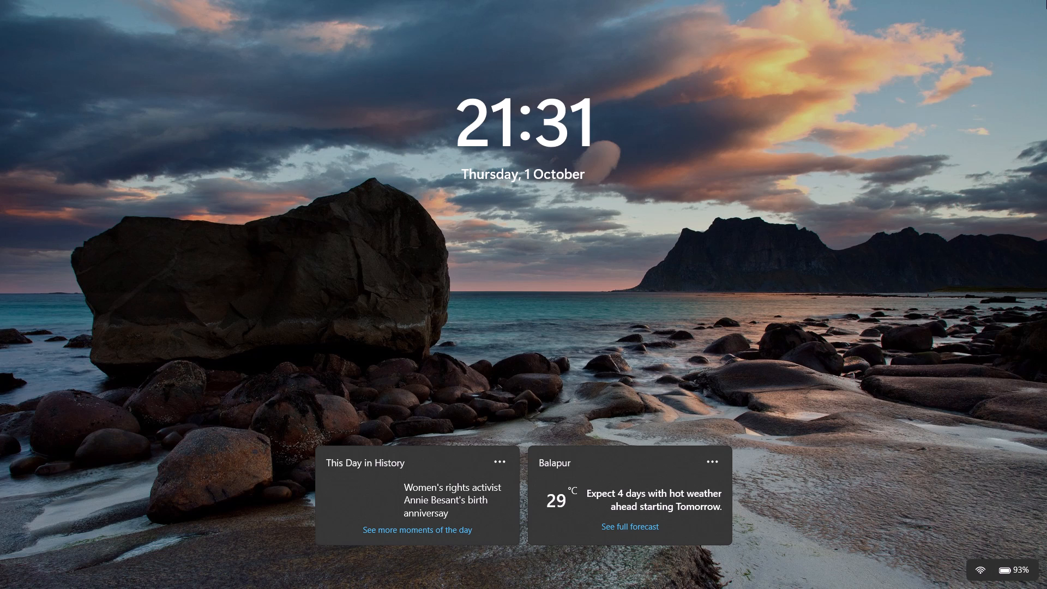
Open the front facade's generic model for in-place editing from the 3D view.
click(946, 0)
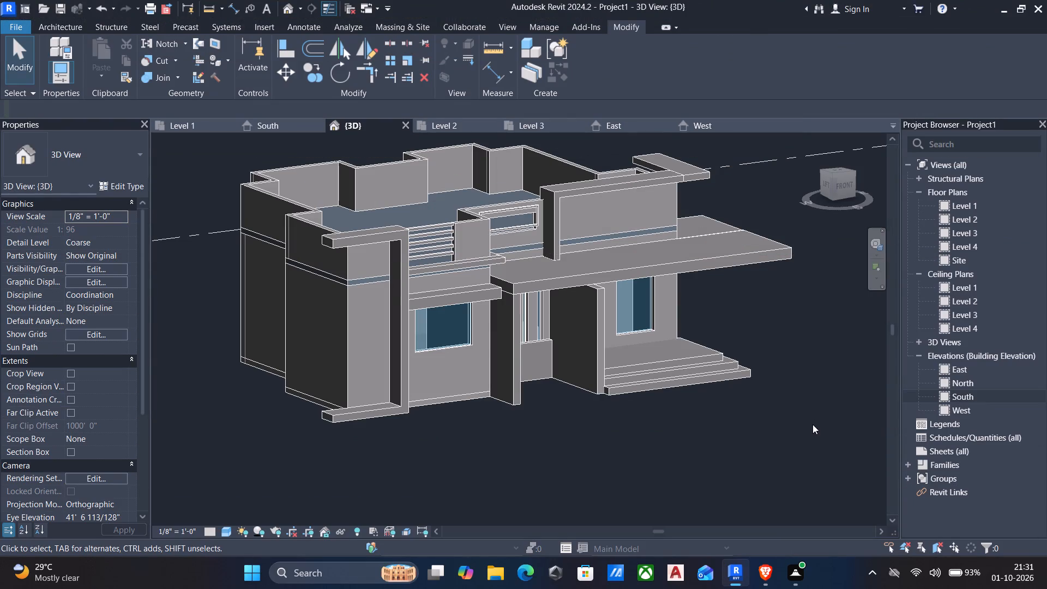
scroll(494, 188, up, 3)
middle_drag(472, 221, 469, 227)
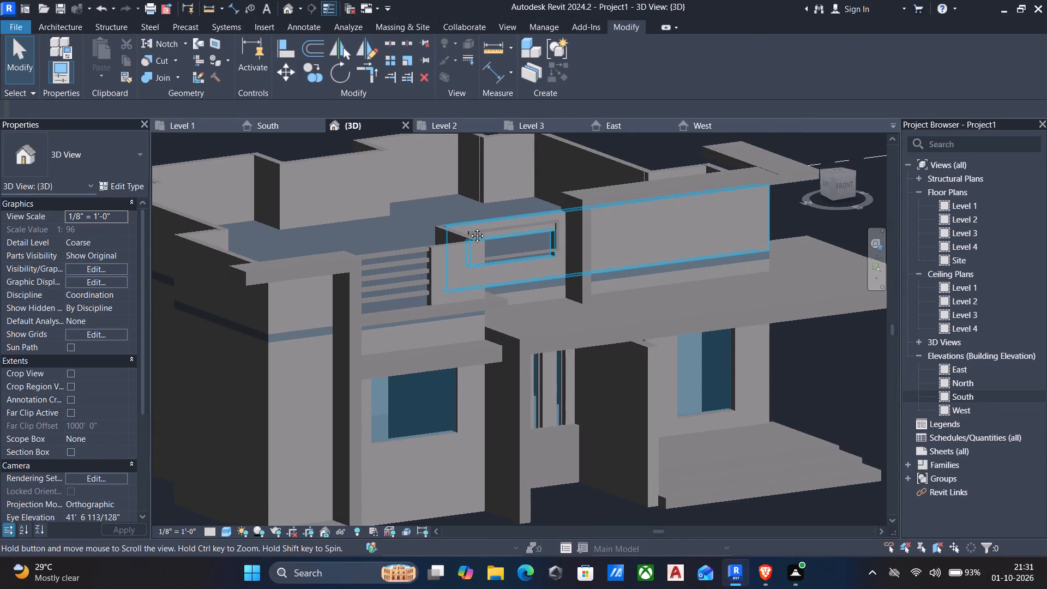
middle_drag(469, 227, 464, 251)
scroll(466, 257, down, 3)
middle_drag(473, 257, 501, 253)
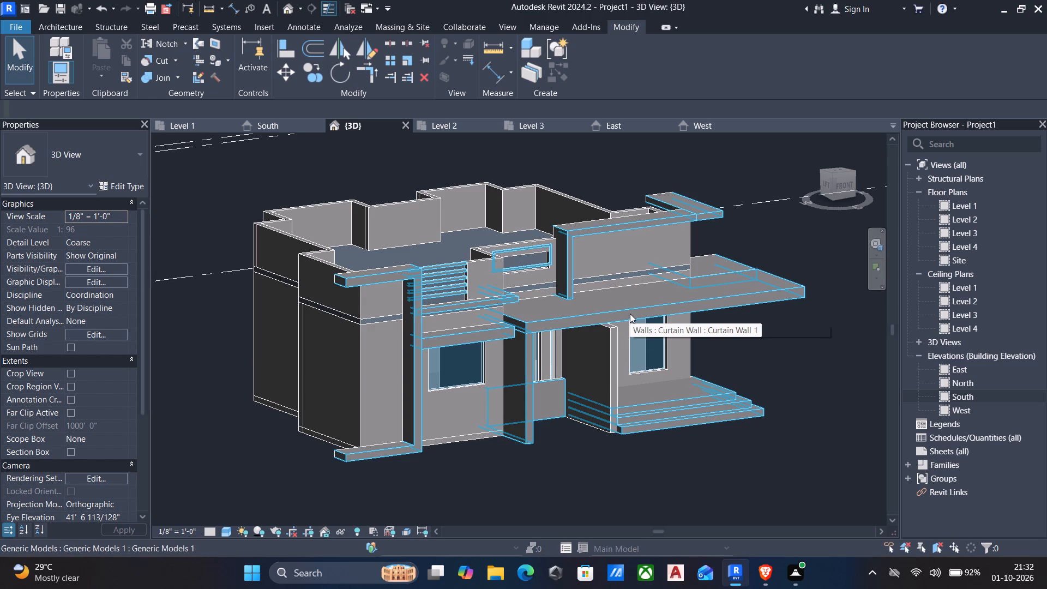
click(564, 395)
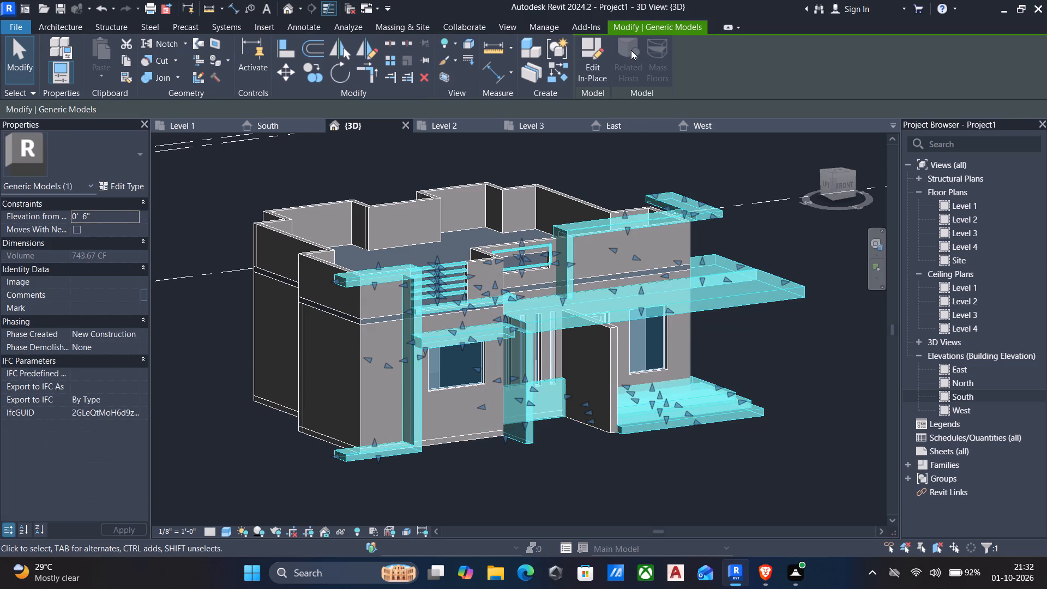
click(594, 67)
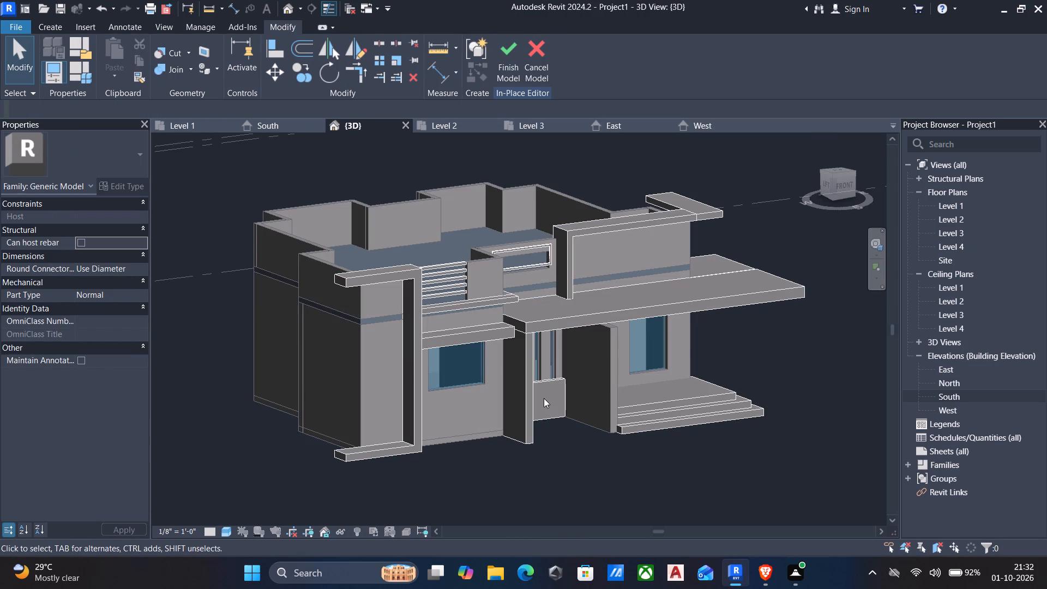
Create a new material named black and assign it to the low panel extrusion beneath the narrow windows between the entrance walls.
click(549, 383)
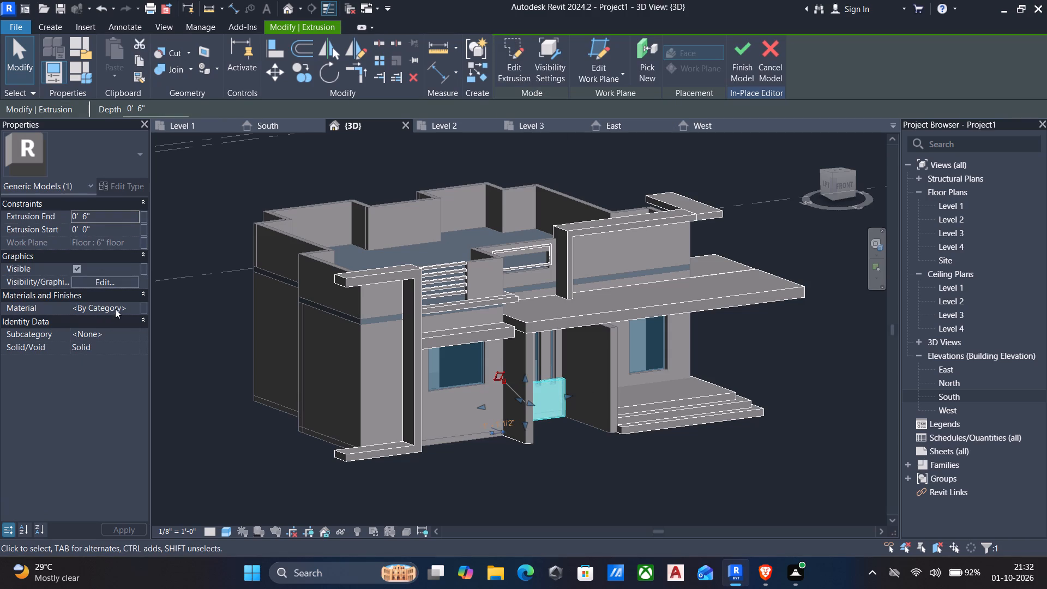
click(130, 306)
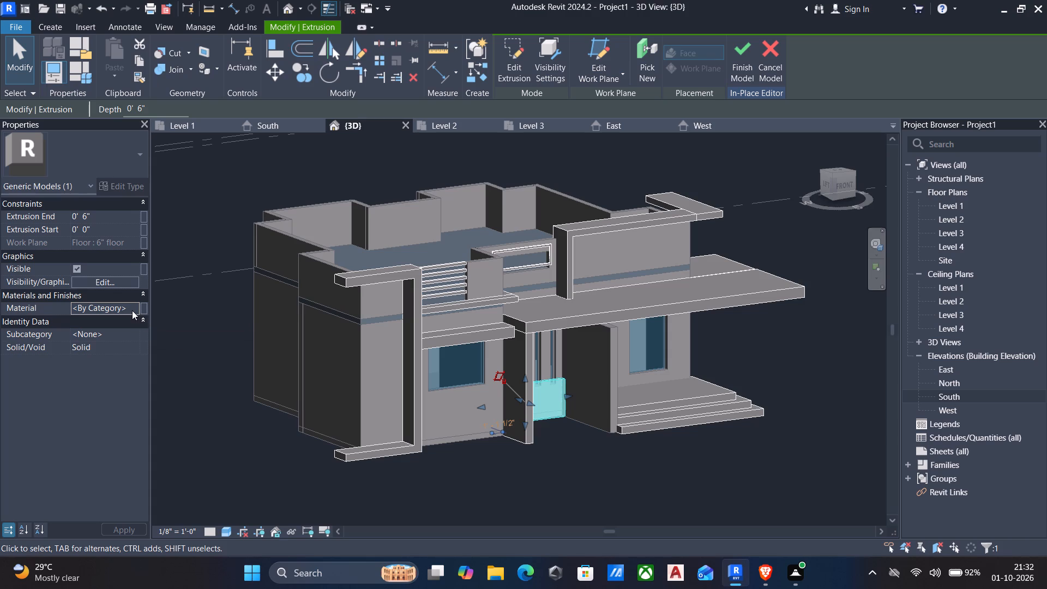
click(133, 308)
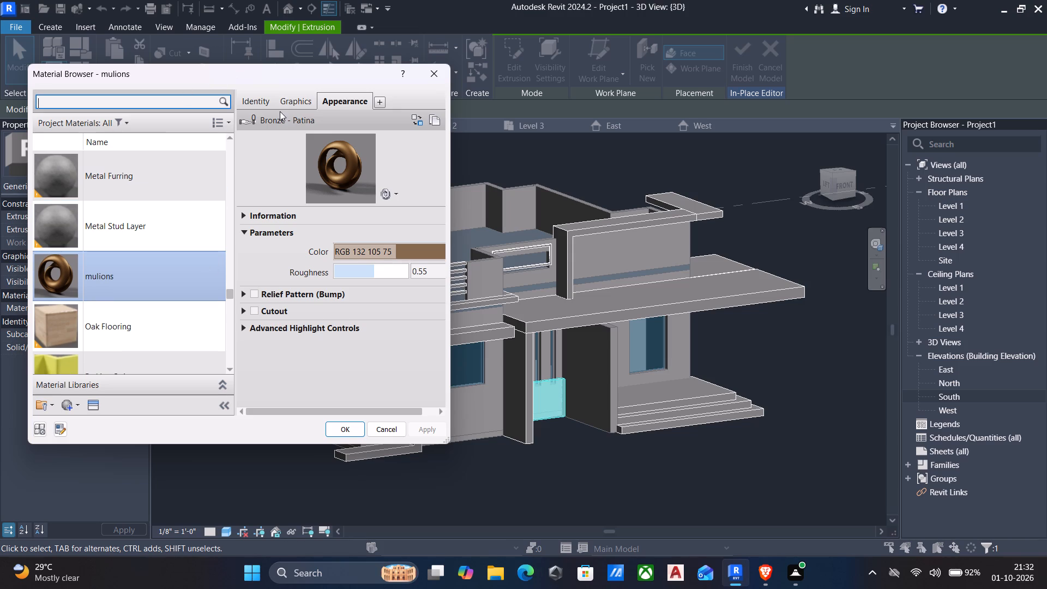
click(266, 103)
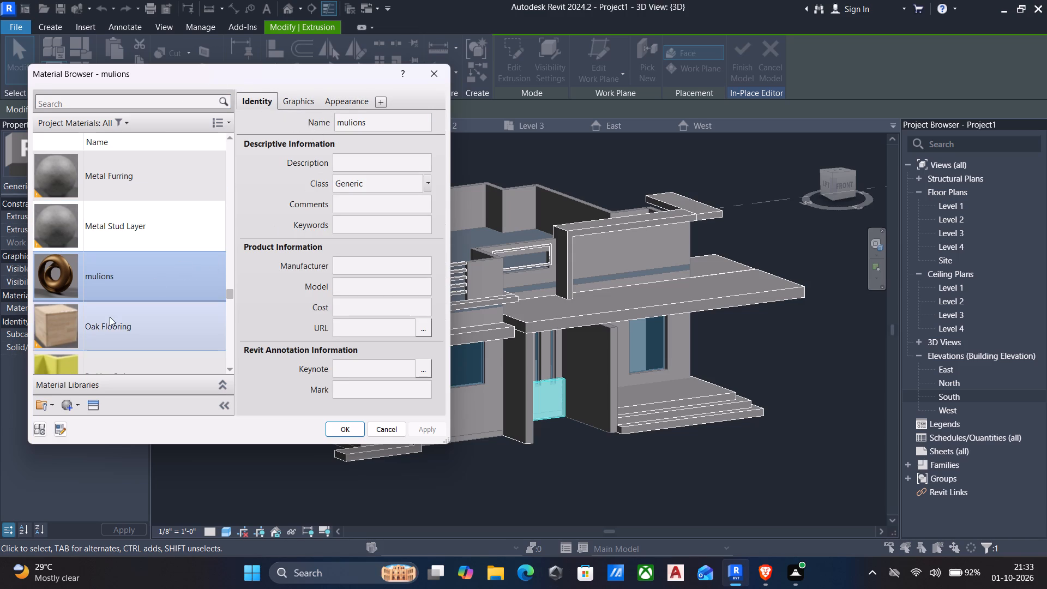
click(65, 412)
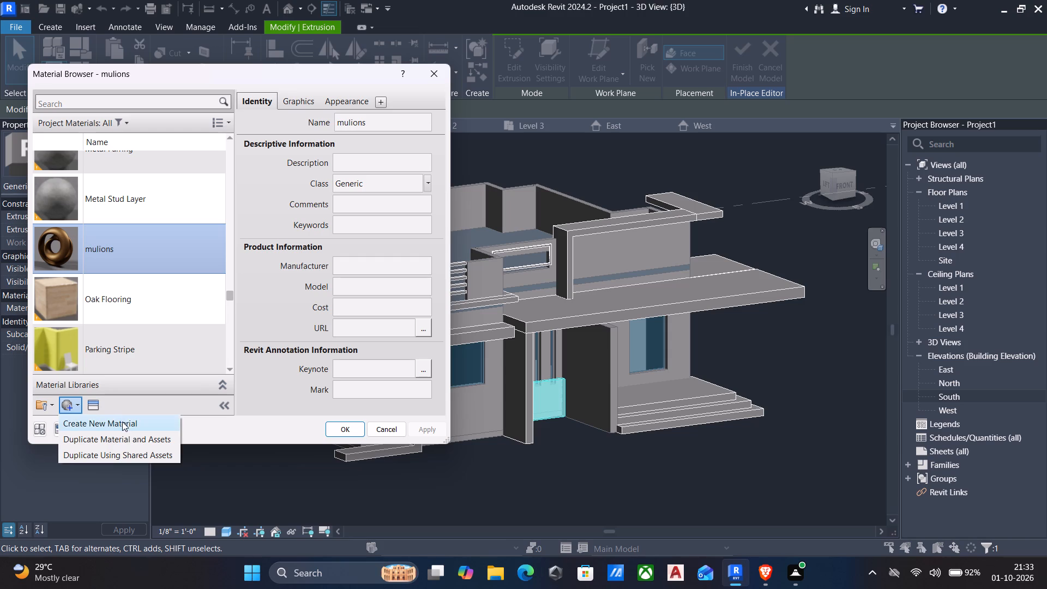
click(124, 423)
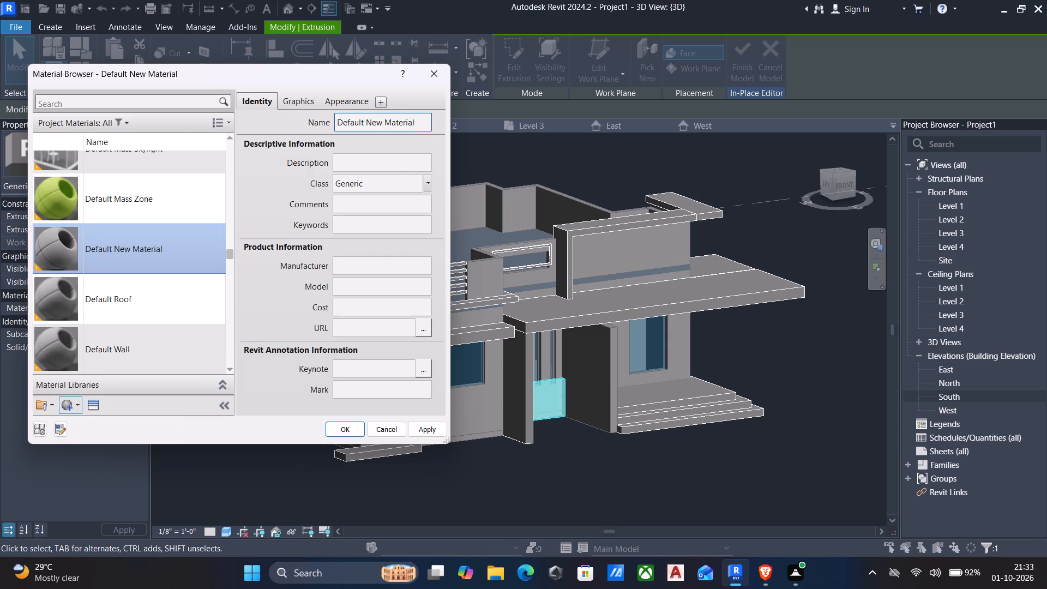
click(422, 129)
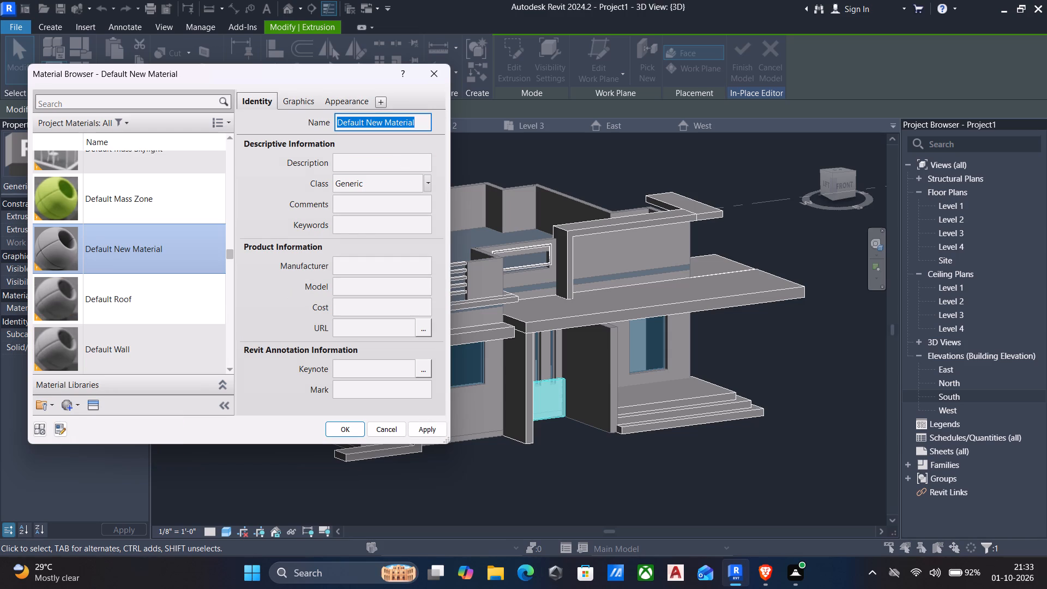
text(black)
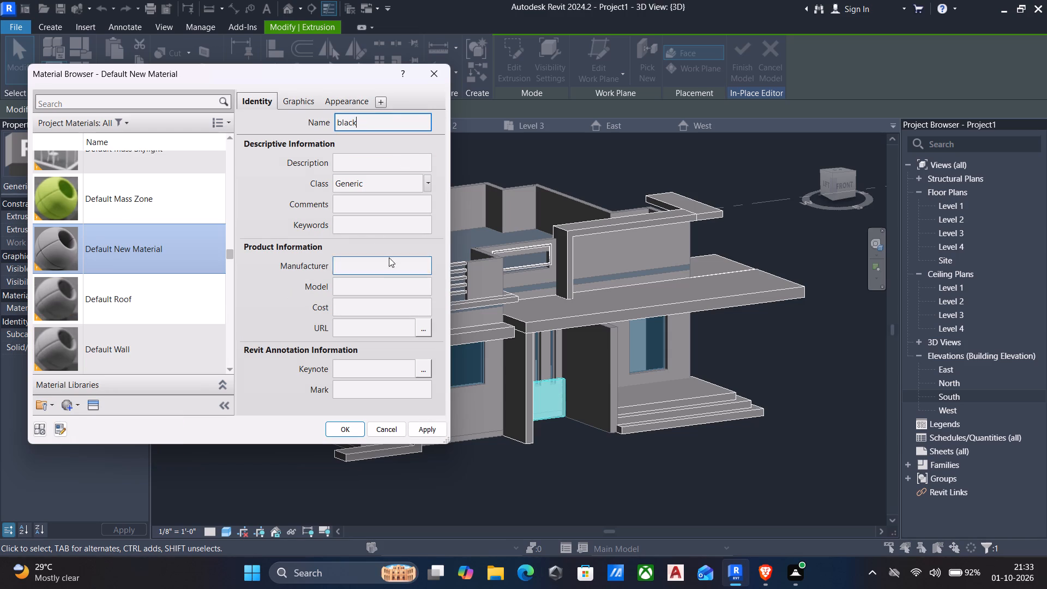
click(431, 431)
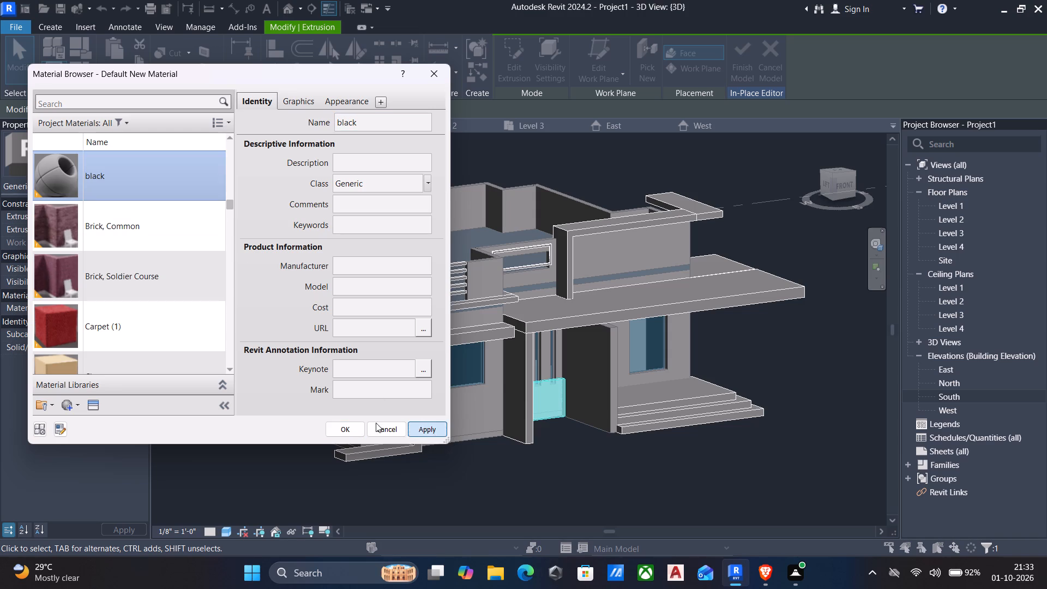
click(347, 430)
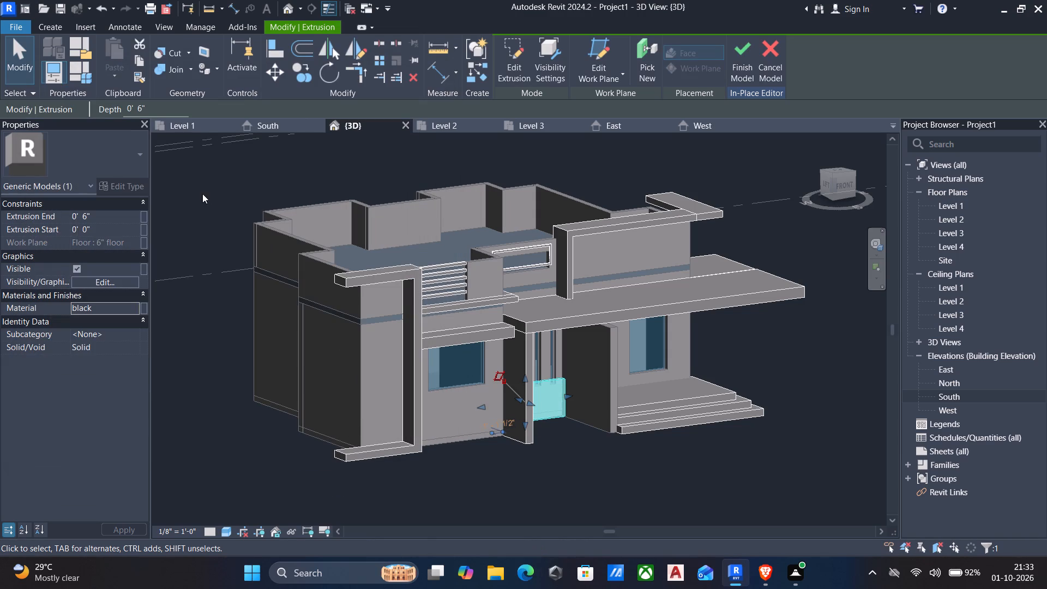
Apply the image dark grey window.jpeg to the black material's appearance and finish the in-place model.
click(135, 312)
click(141, 309)
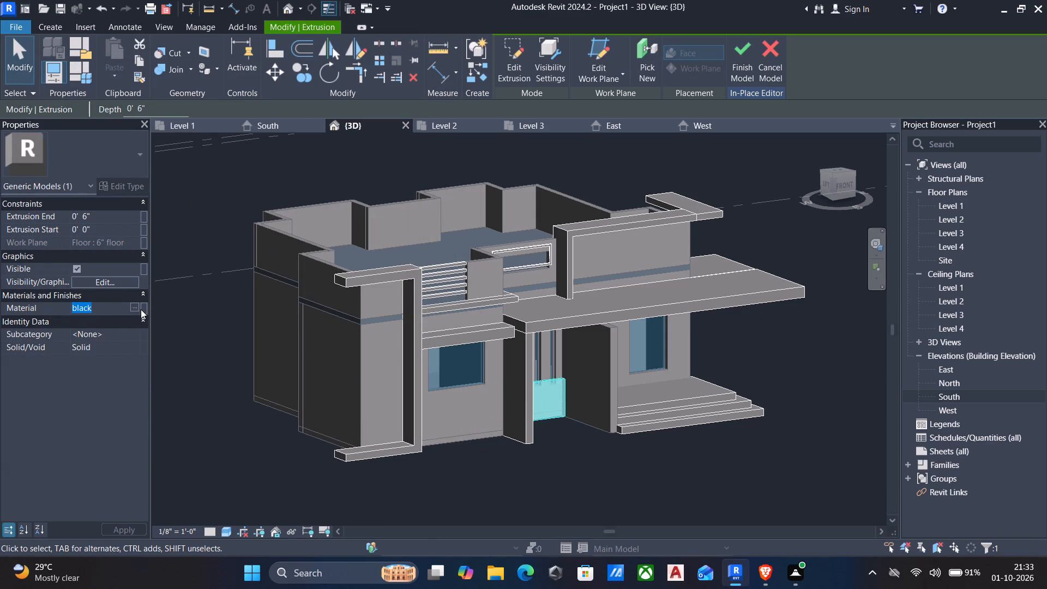
click(135, 306)
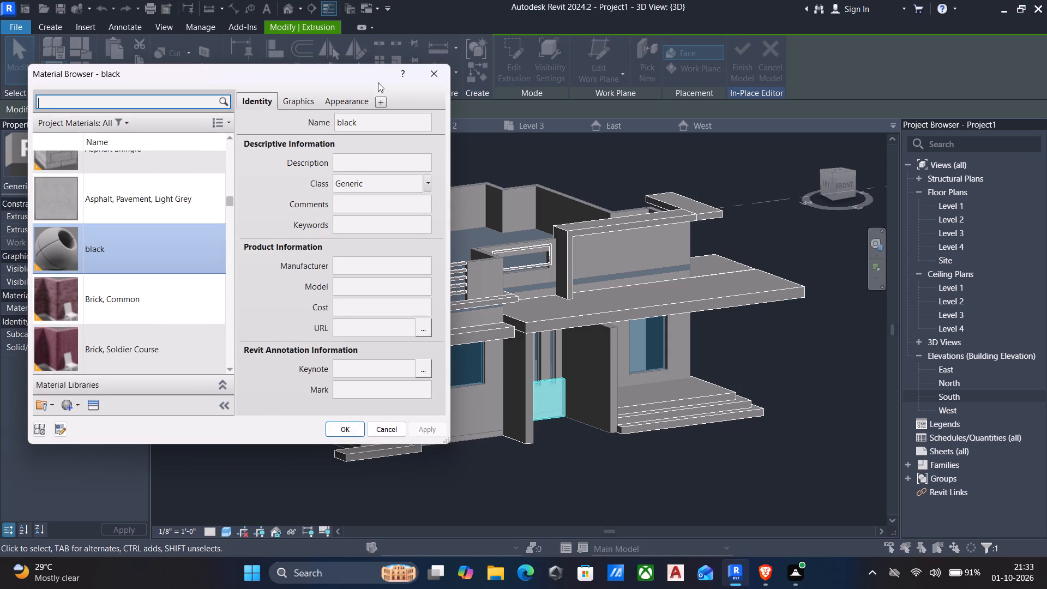
click(362, 103)
click(379, 280)
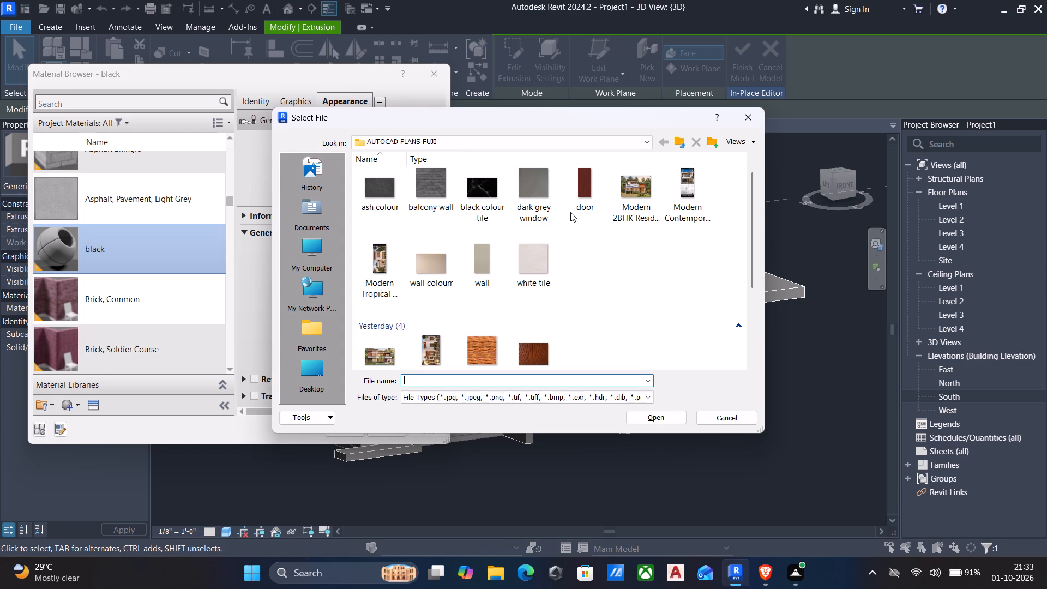
click(551, 191)
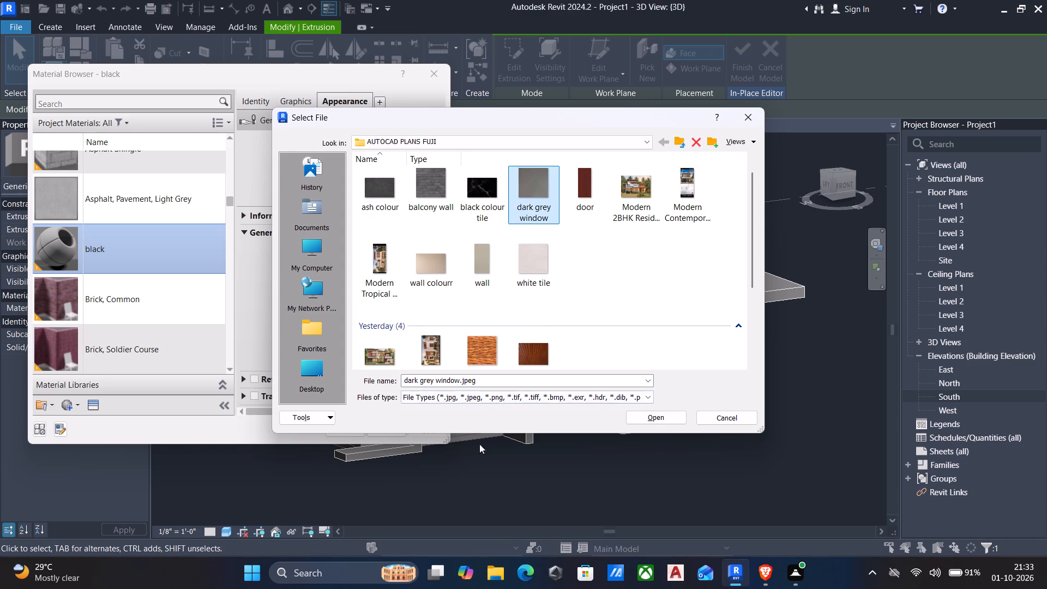
click(642, 420)
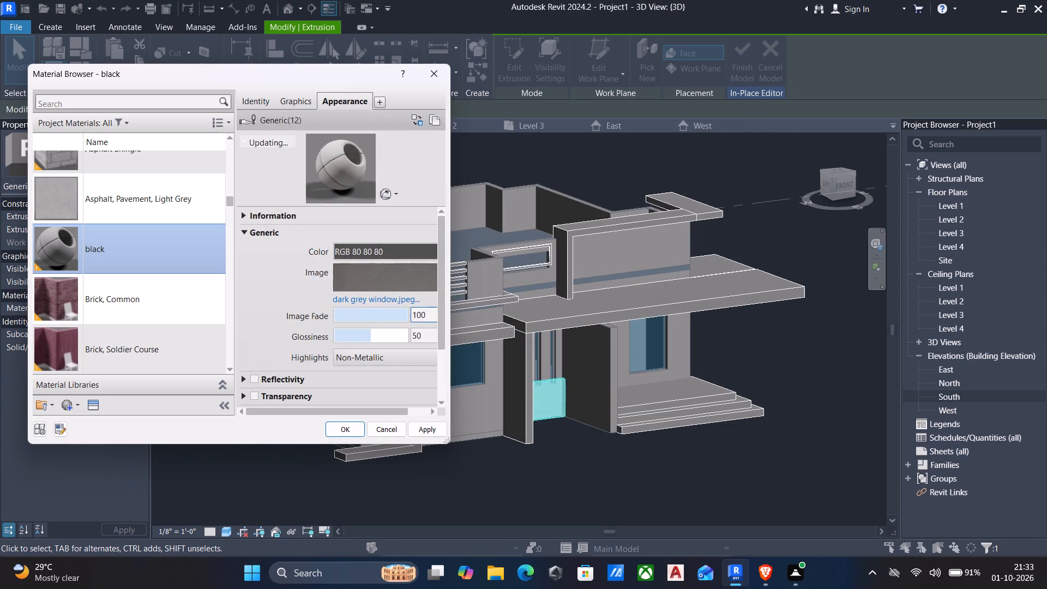
click(434, 434)
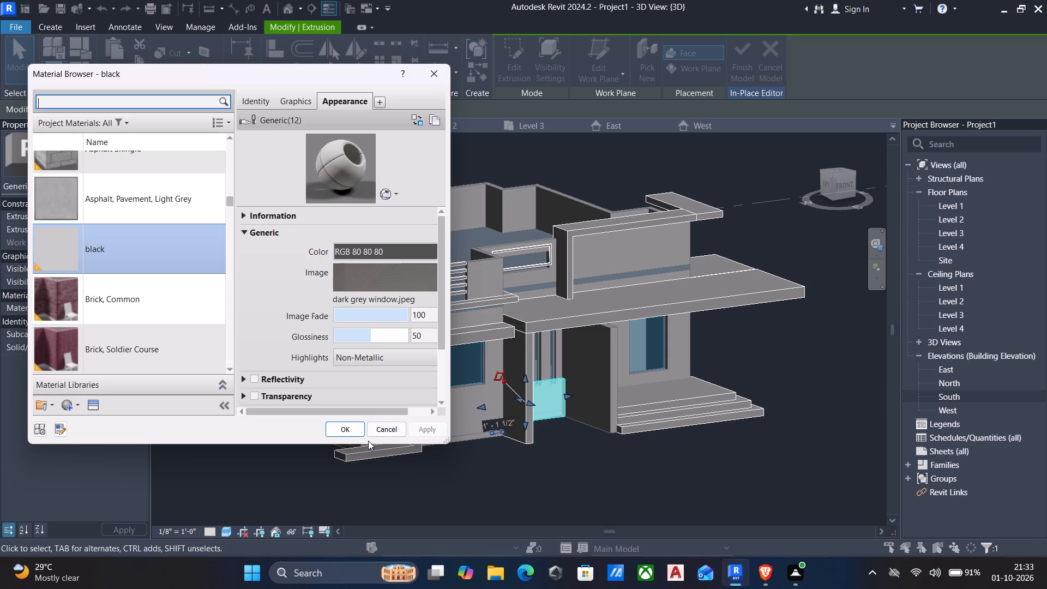
click(357, 431)
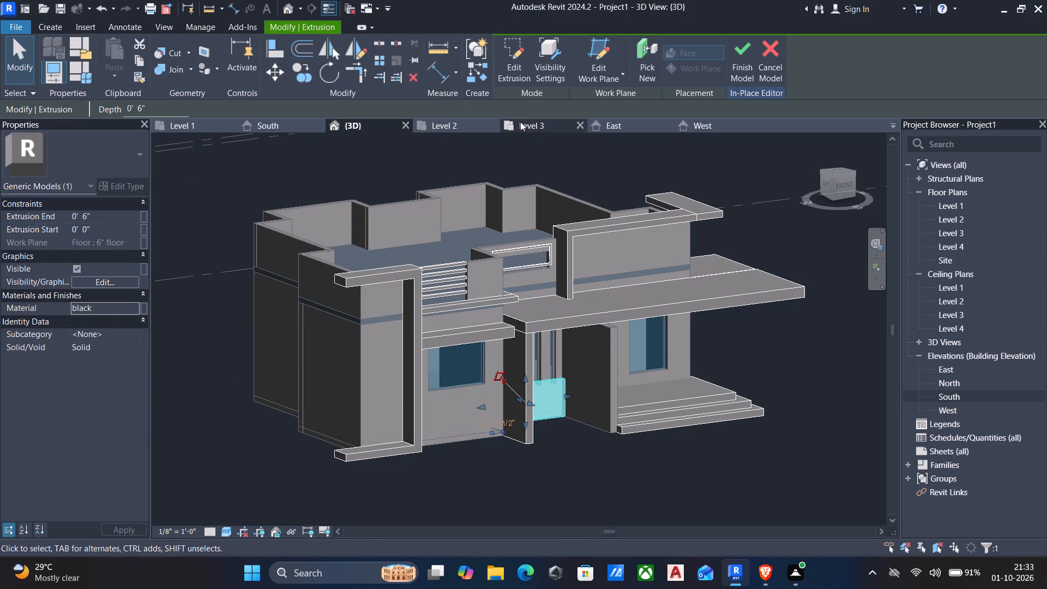
click(733, 53)
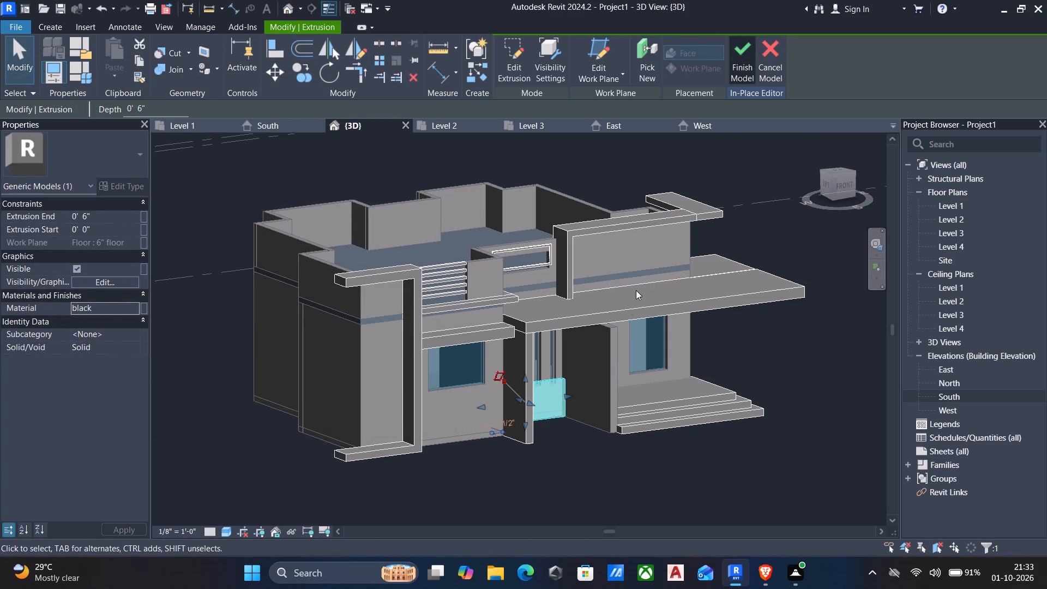
Set the 3D view's visual style to Realistic.
scroll(600, 382, up, 4)
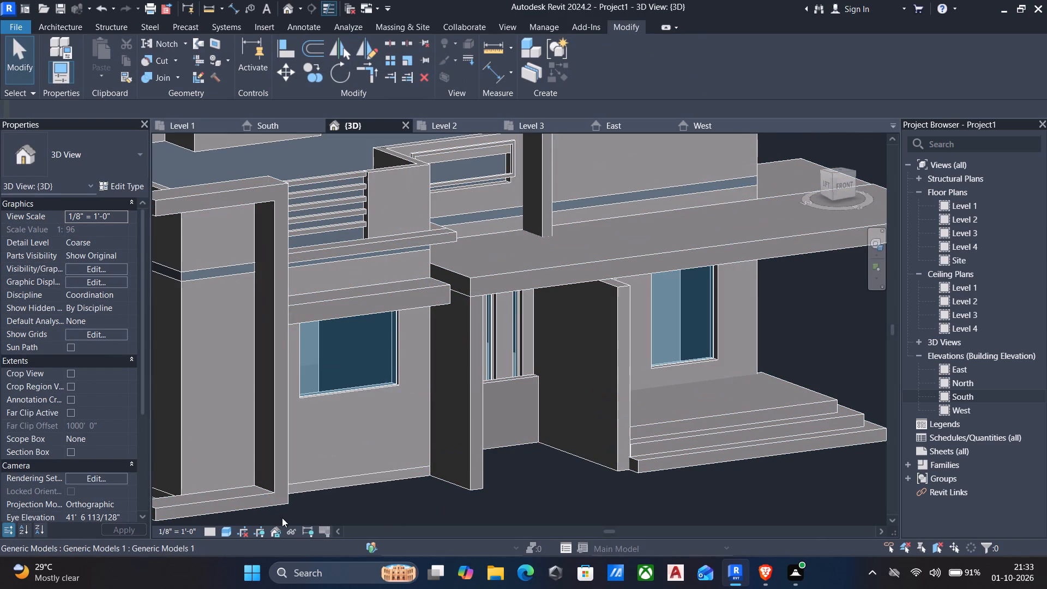
click(230, 527)
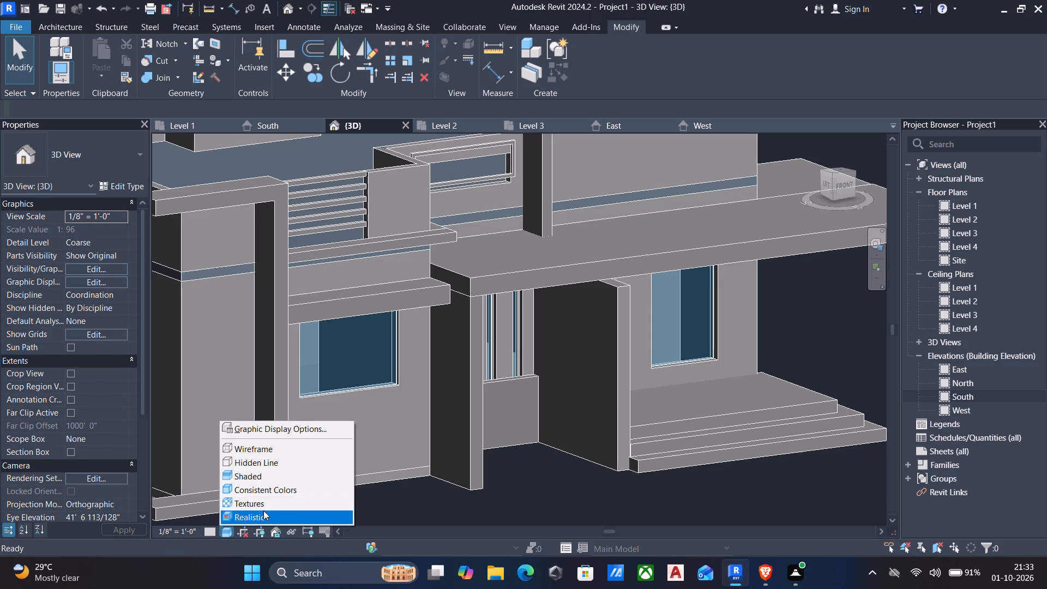
click(263, 512)
Examine the material on the low entrance panel up close and against the whole front facade.
scroll(512, 407, up, 3)
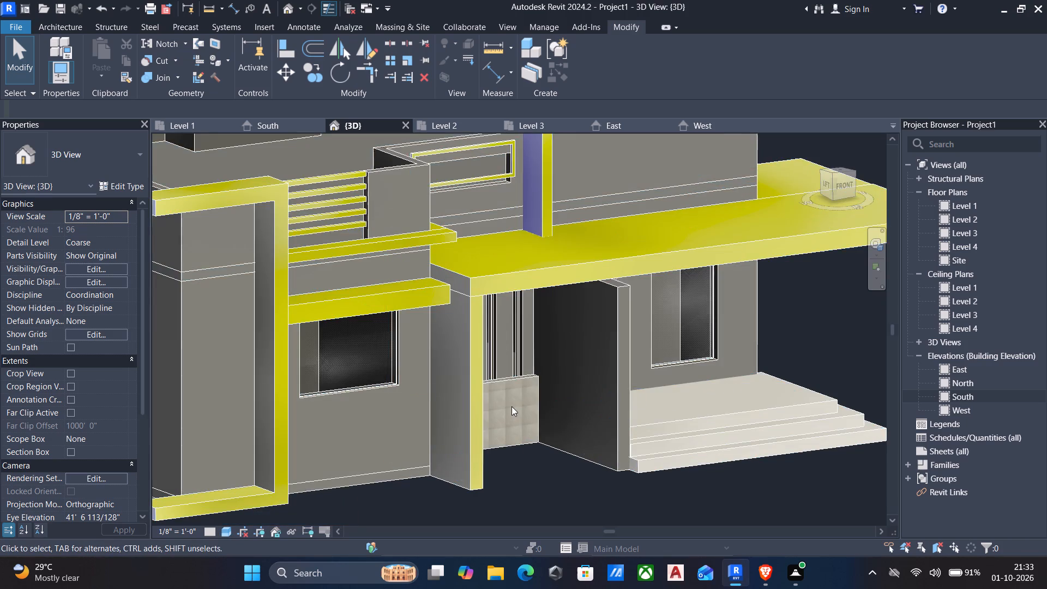
scroll(512, 406, up, 12)
scroll(507, 383, down, 7)
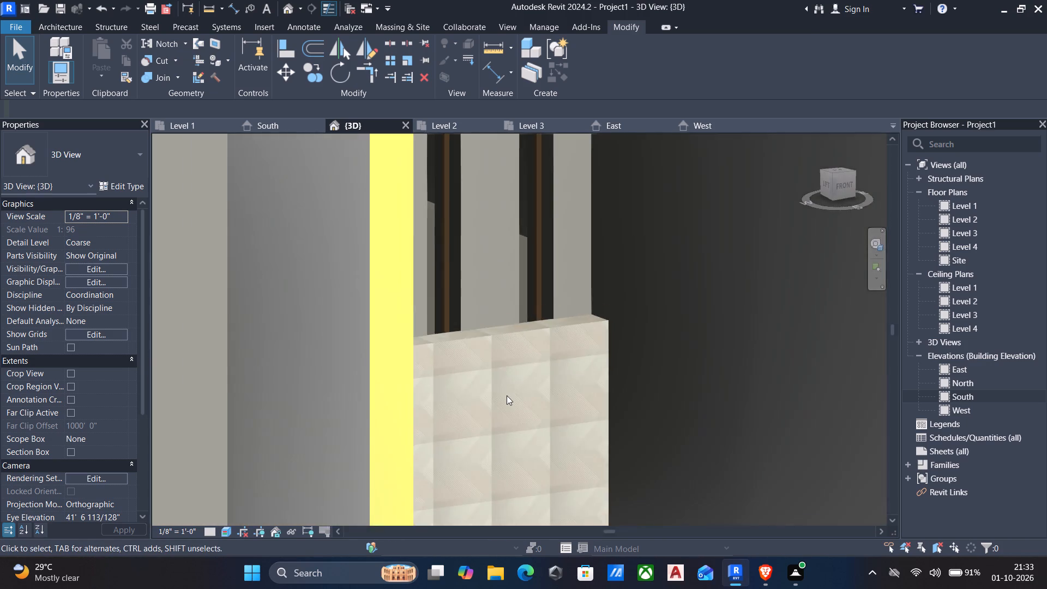
scroll(507, 395, down, 3)
middle_drag(507, 400, 603, 323)
scroll(558, 346, down, 4)
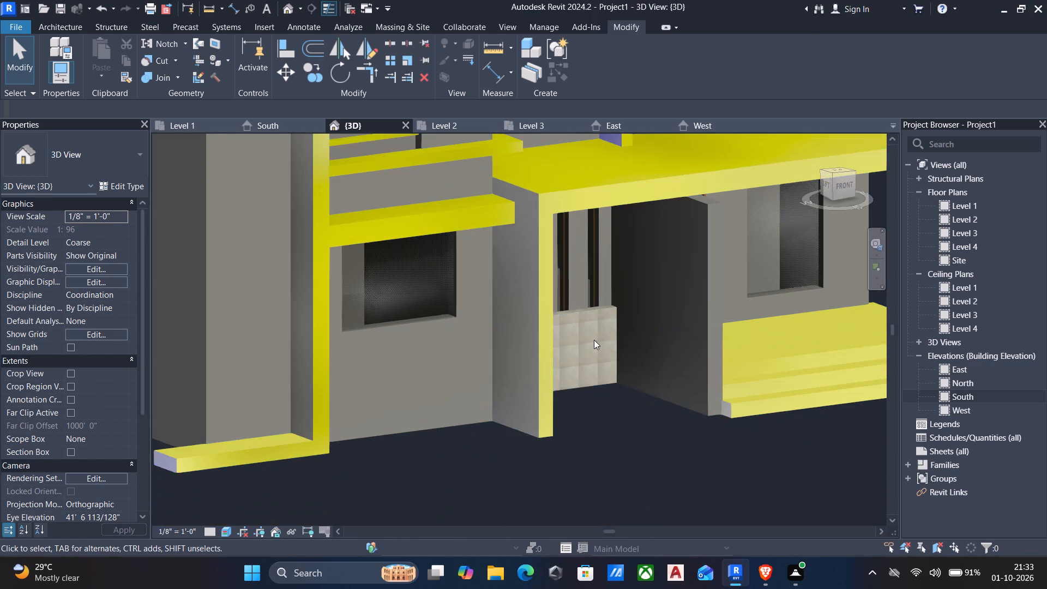
scroll(596, 339, down, 3)
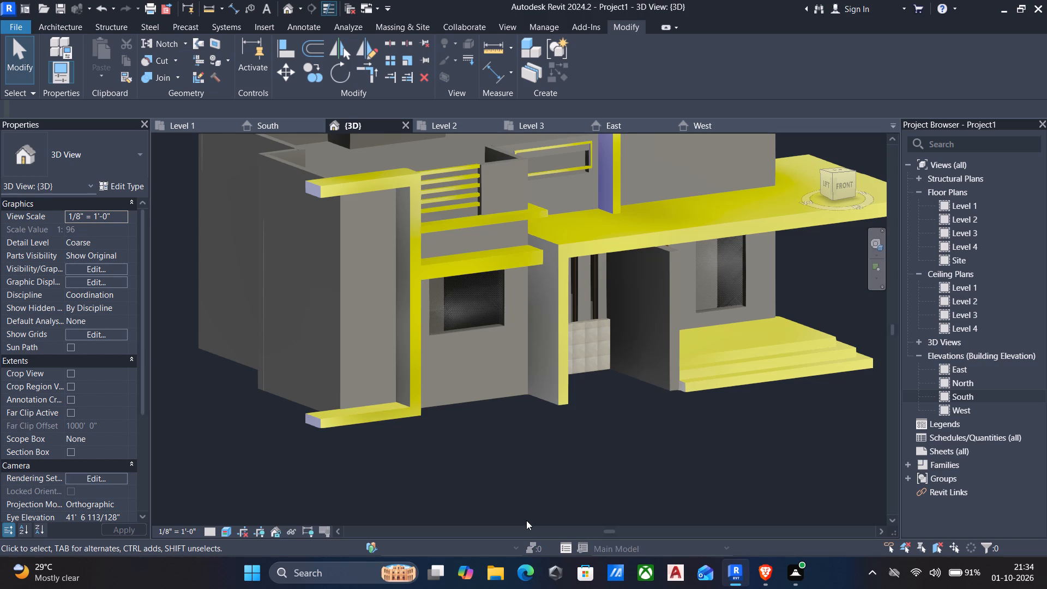
scroll(619, 348, up, 5)
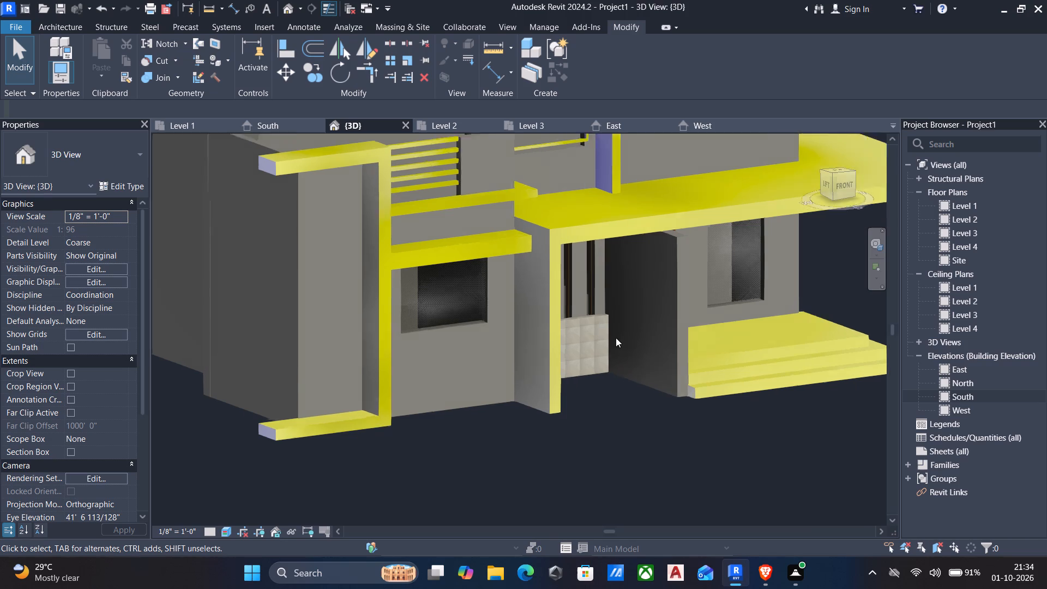
scroll(730, 305, up, 4)
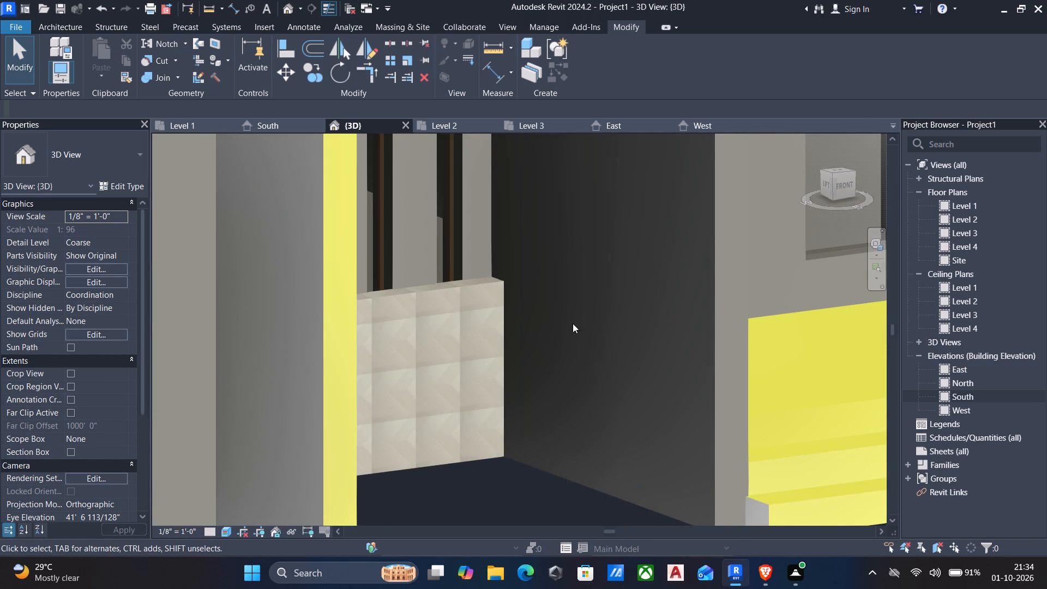
scroll(558, 320, down, 1)
scroll(464, 361, down, 6)
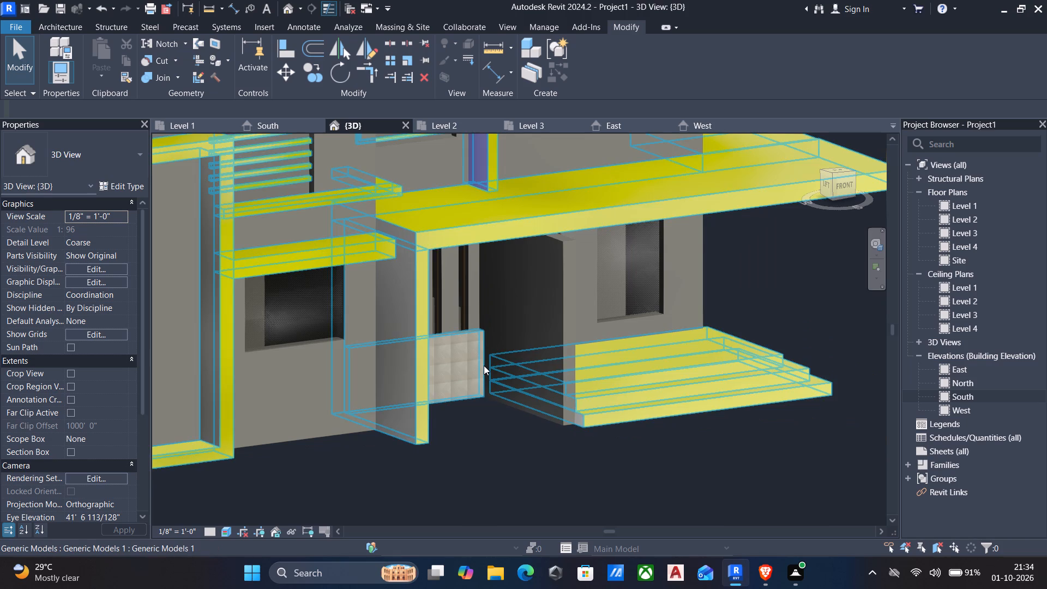
scroll(484, 366, down, 2)
middle_drag(493, 362, 685, 422)
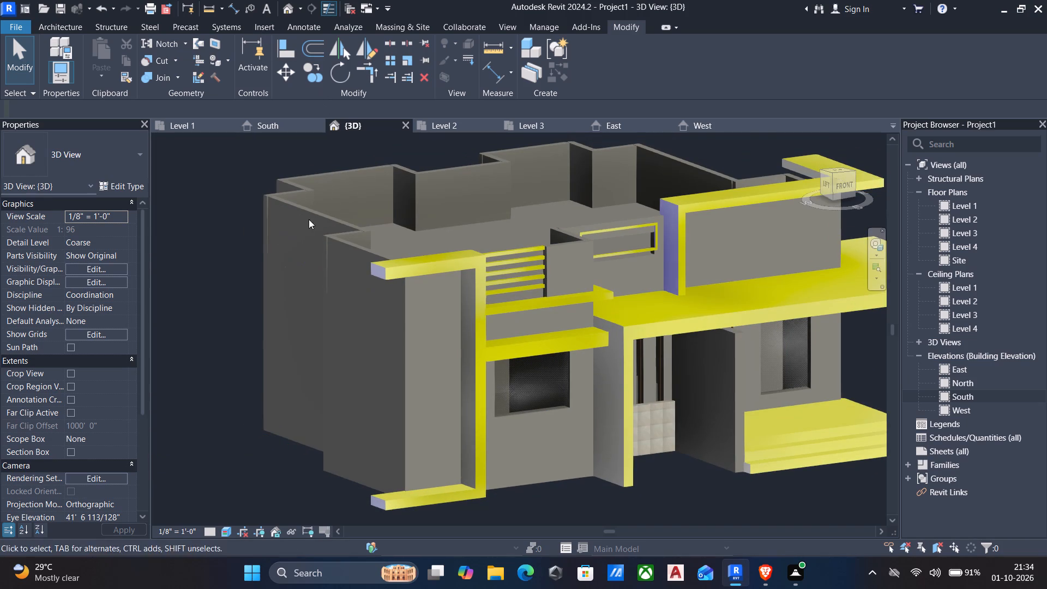
Reopen the front facade's generic model for in-place editing.
click(425, 269)
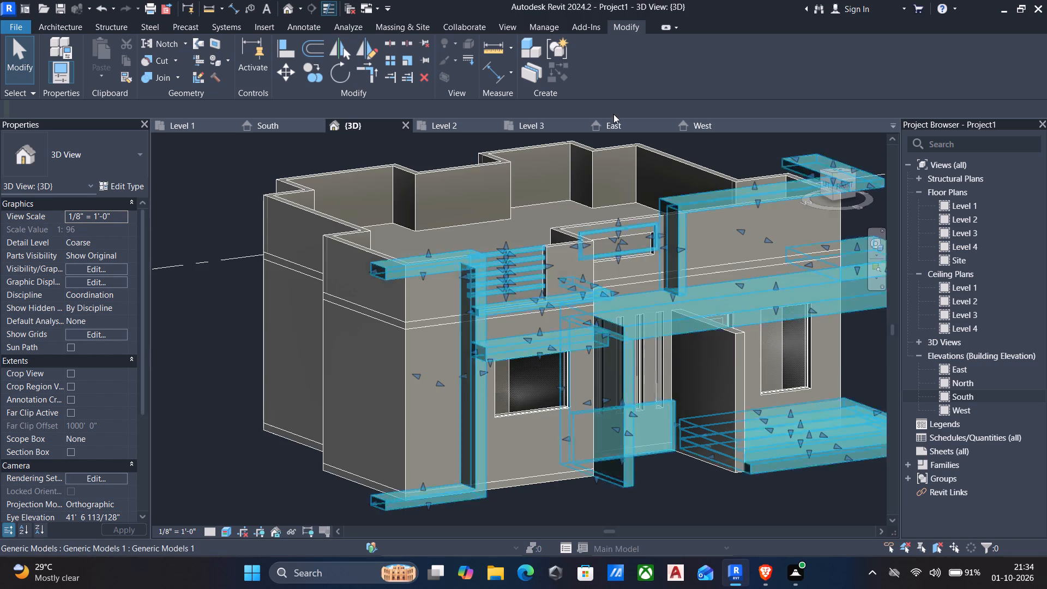
click(582, 71)
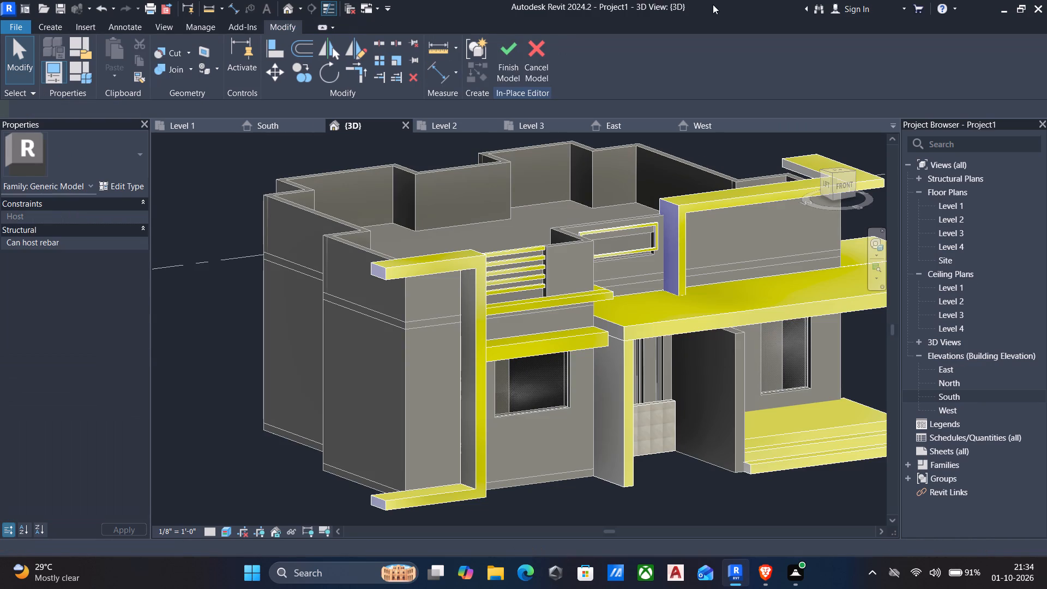
drag(793, 572, 798, 574)
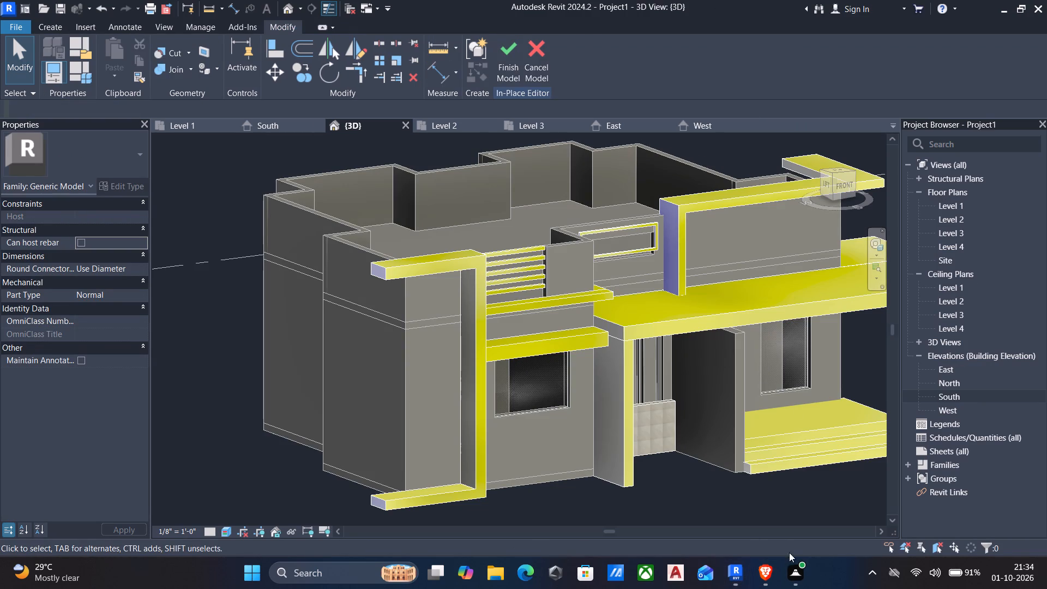
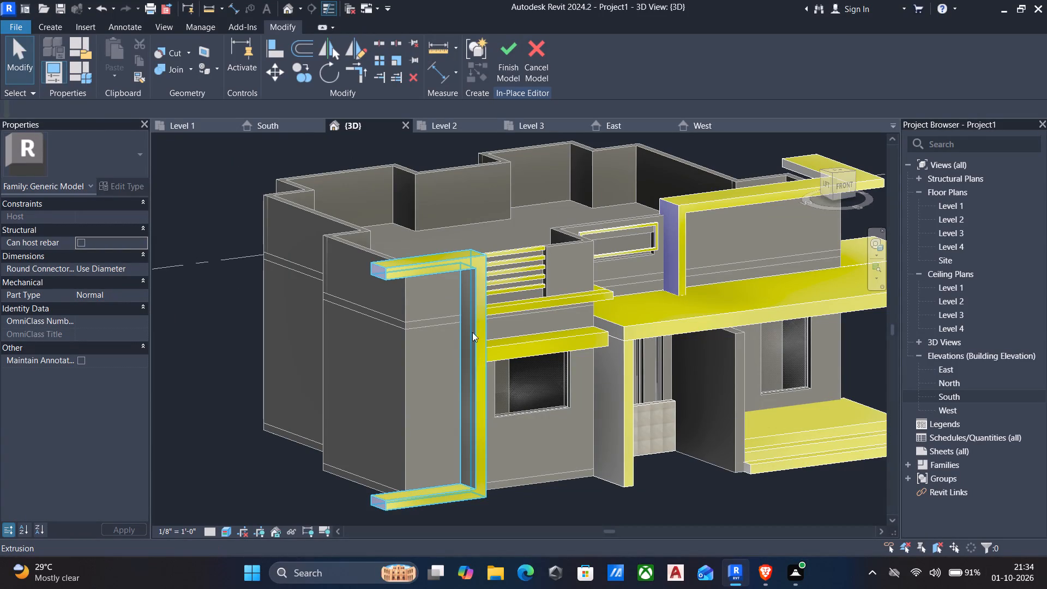
Assign Gypsum Wall Board to the C-shaped frame extrusion around the front corner and finish the in-place model.
click(468, 267)
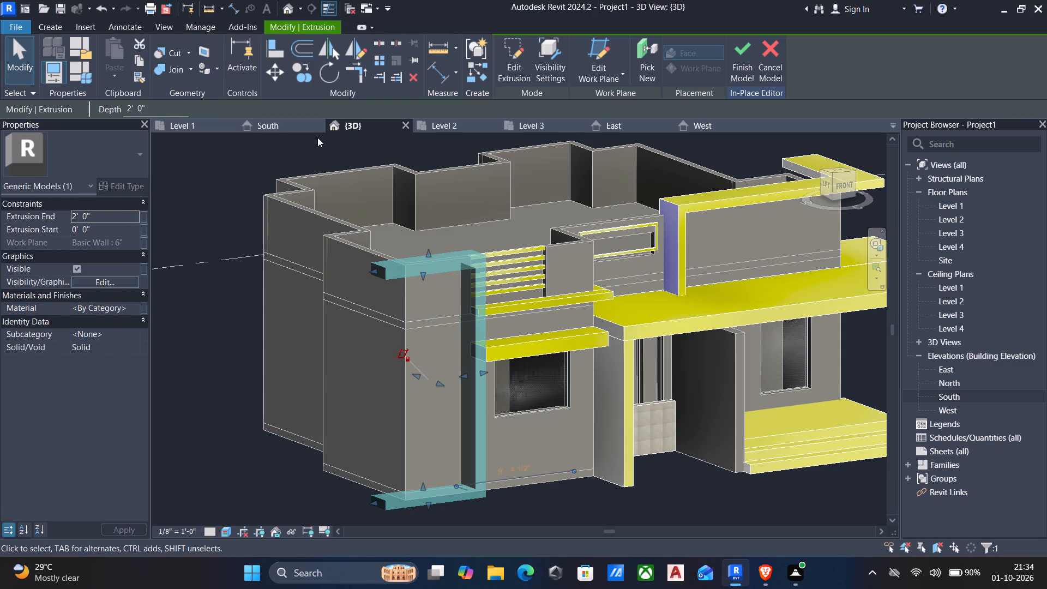
click(132, 305)
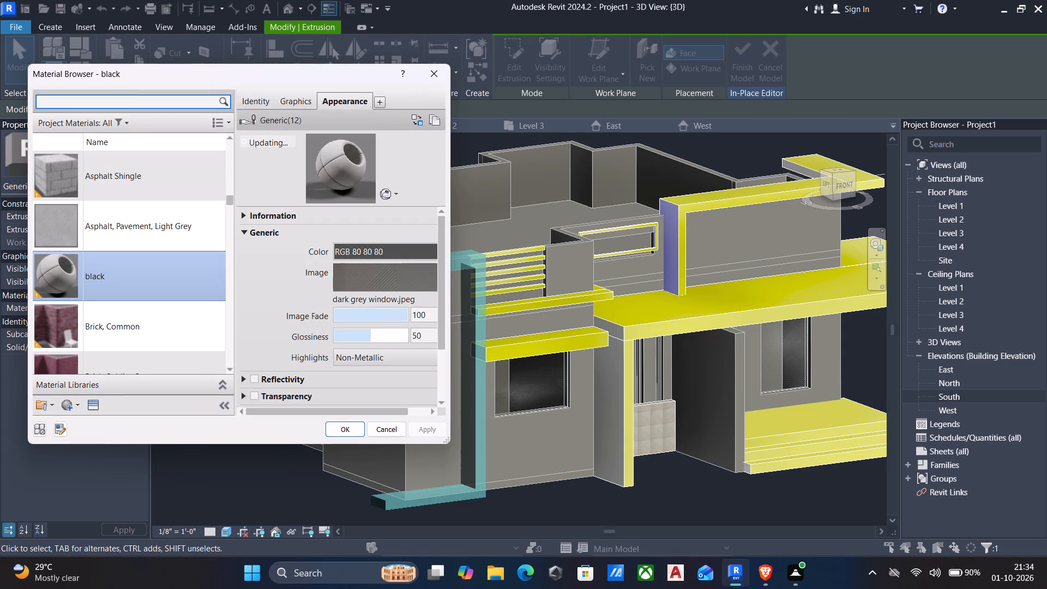
click(146, 95)
text(gyp)
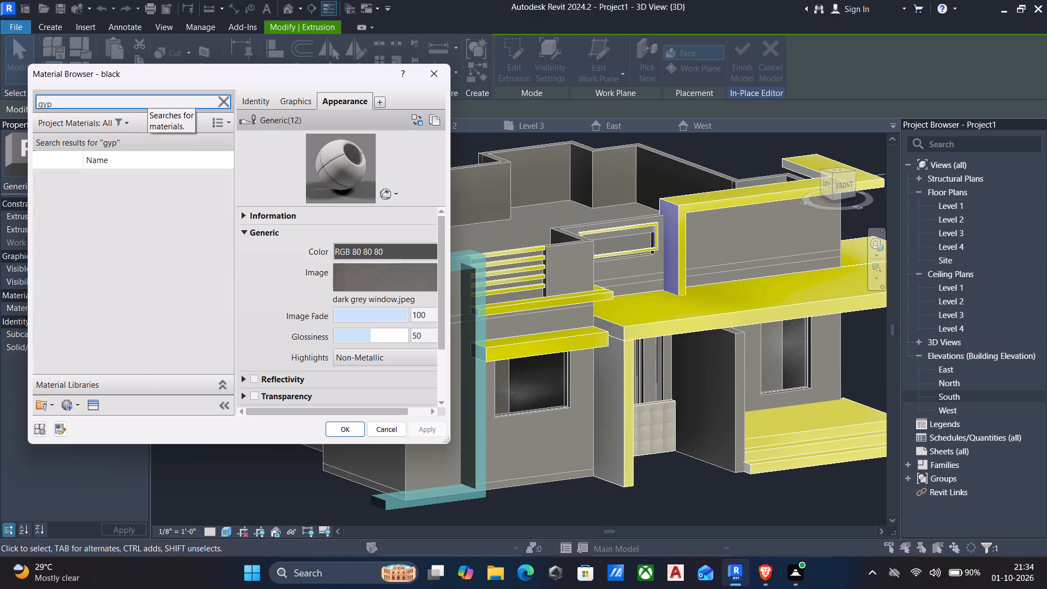
click(96, 198)
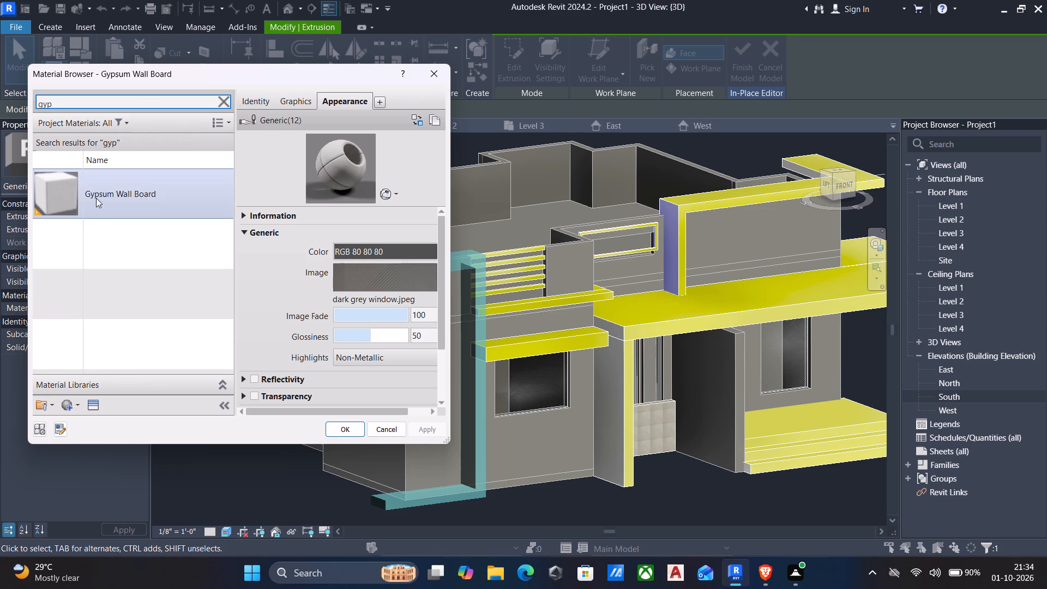
click(356, 430)
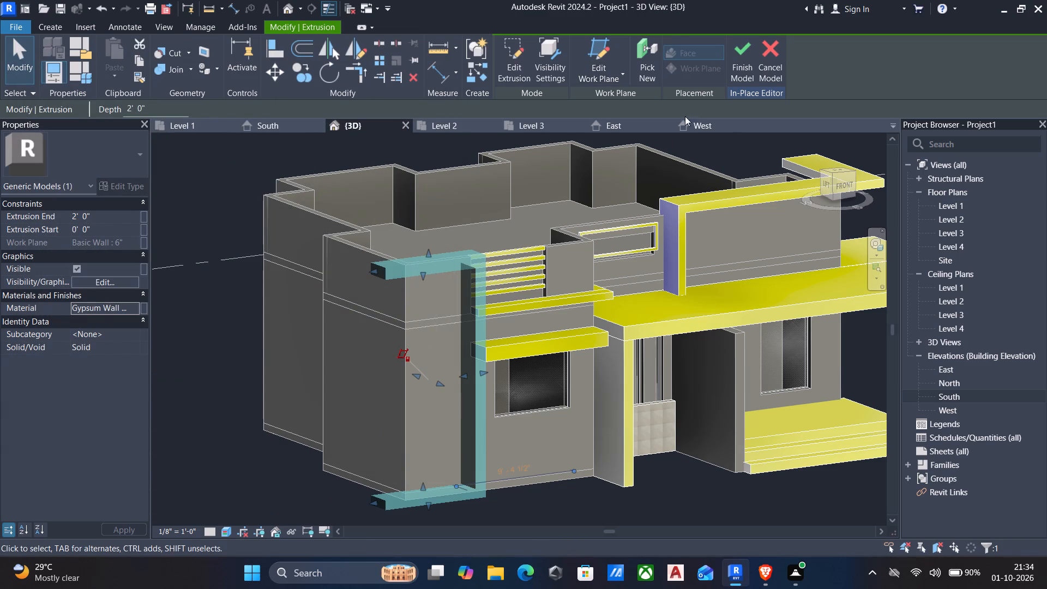
click(735, 64)
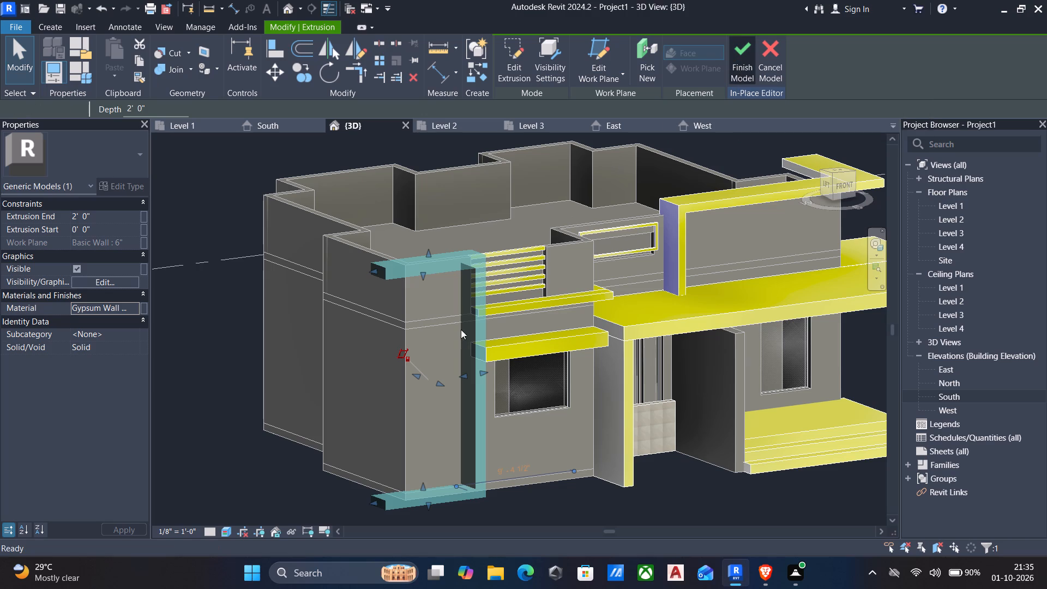
Set the structure layer material of the 6" Basic Wall type used for the roof parapets to Gypsum Wall Board.
scroll(477, 304, up, 4)
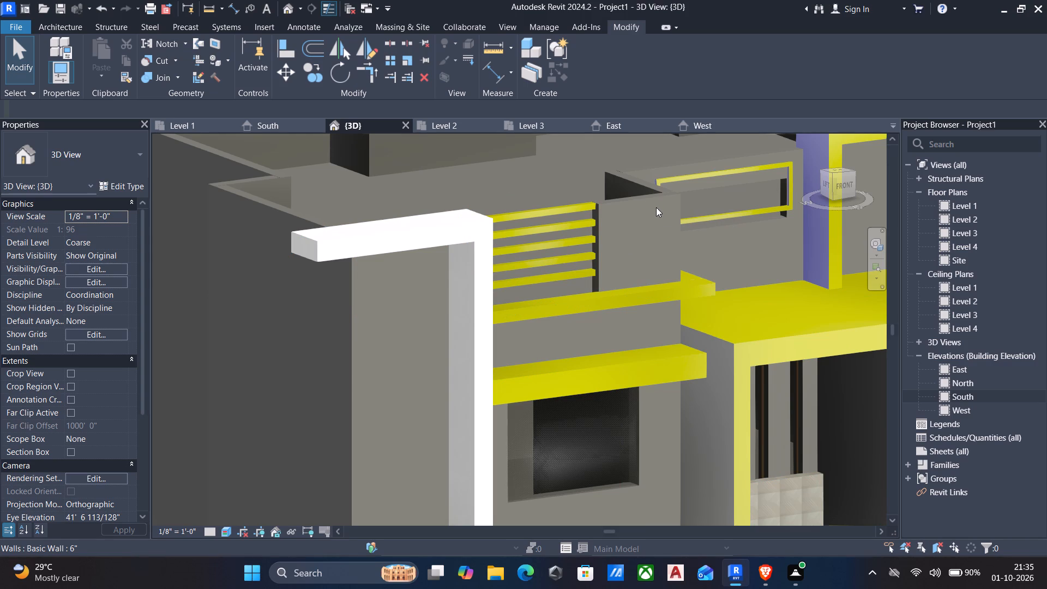
scroll(656, 207, down, 3)
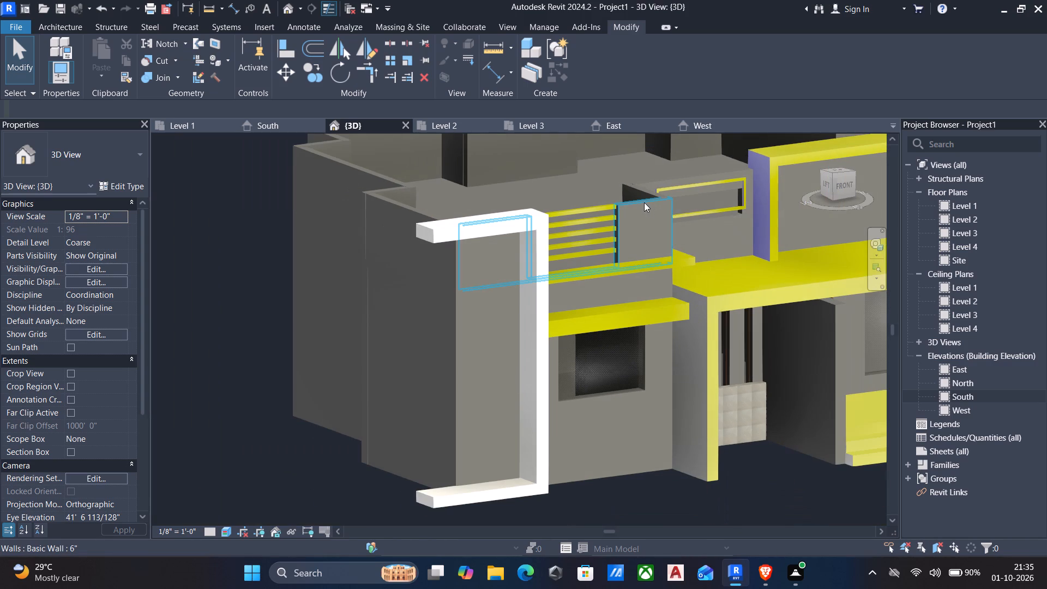
click(644, 202)
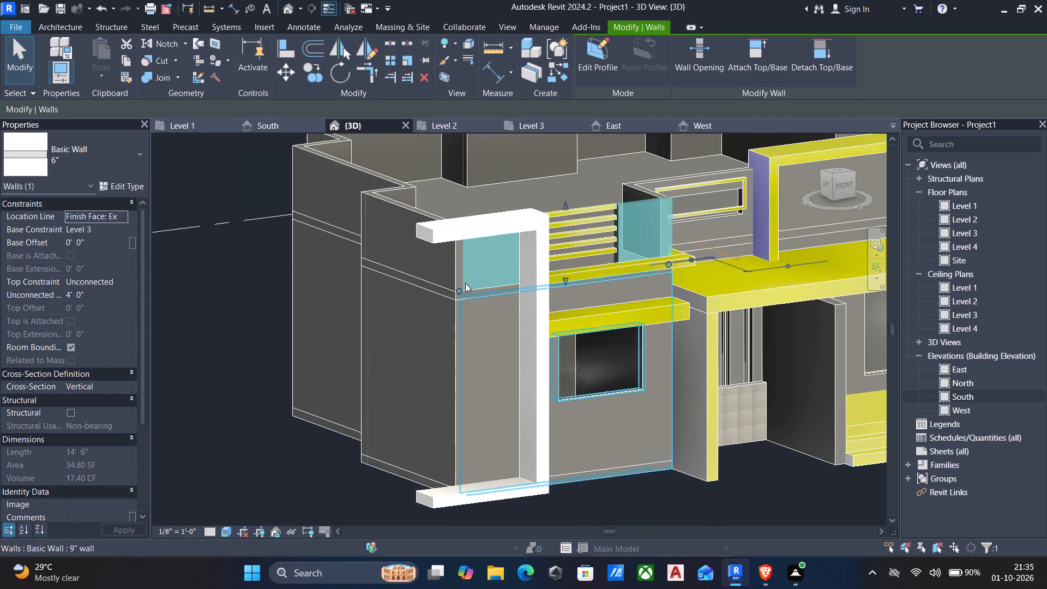
scroll(451, 269, up, 5)
scroll(514, 284, down, 3)
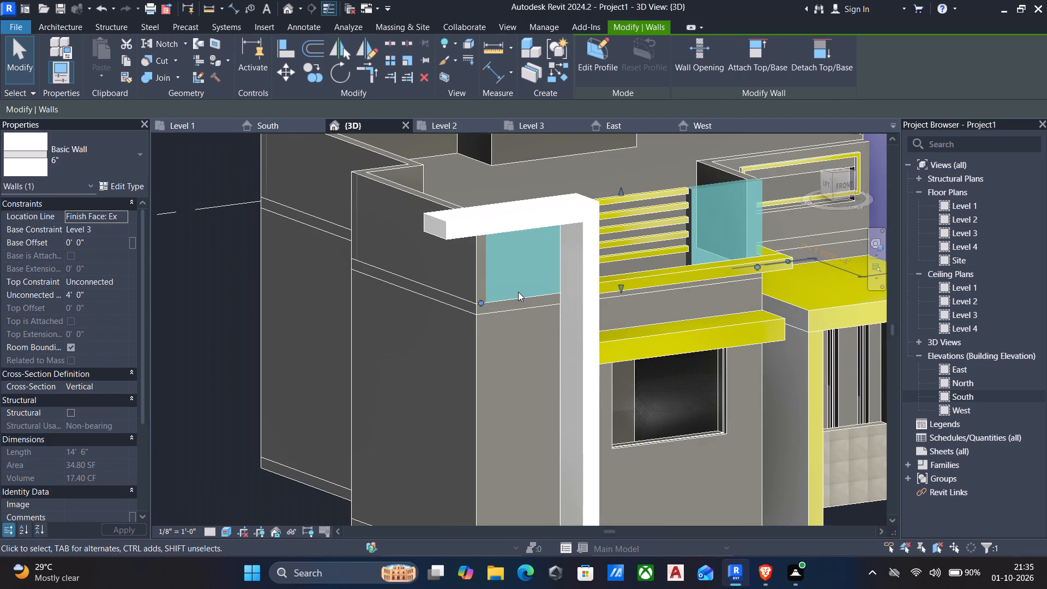
scroll(633, 324, down, 2)
middle_drag(635, 327, 590, 367)
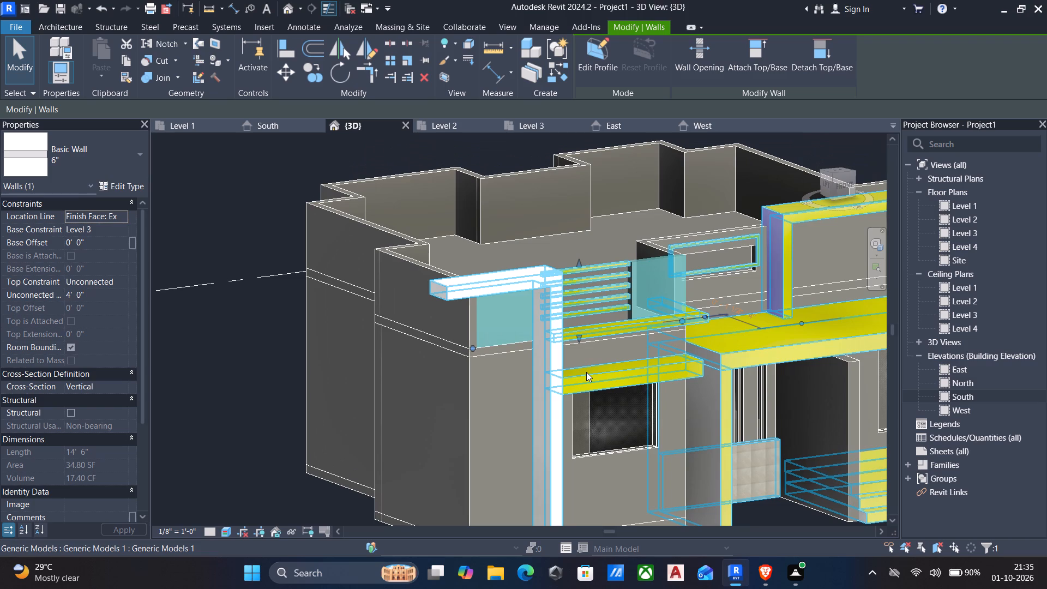
click(738, 233)
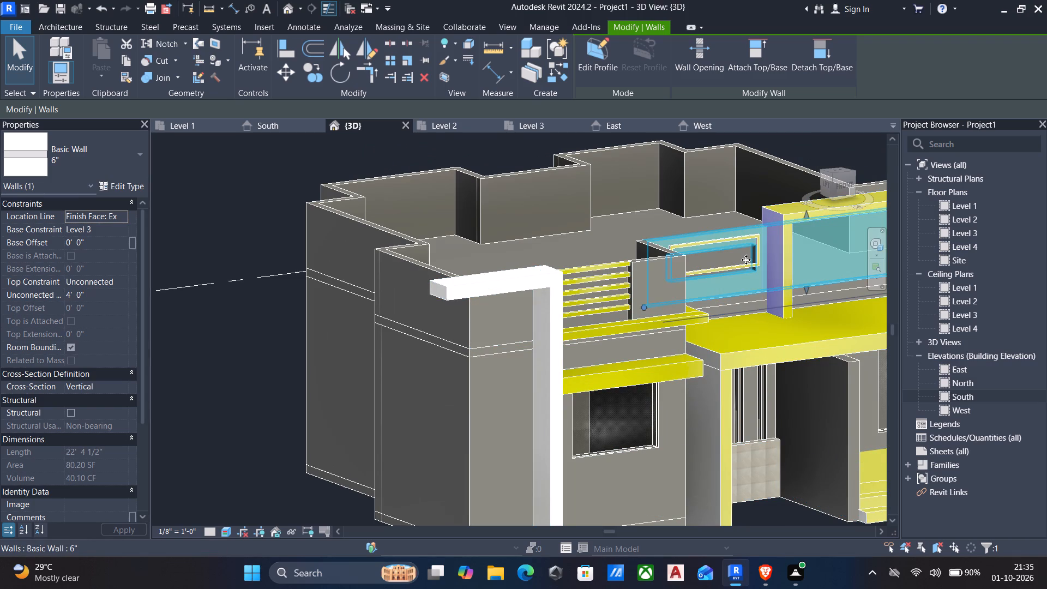
scroll(745, 268, down, 2)
middle_drag(729, 303, 698, 335)
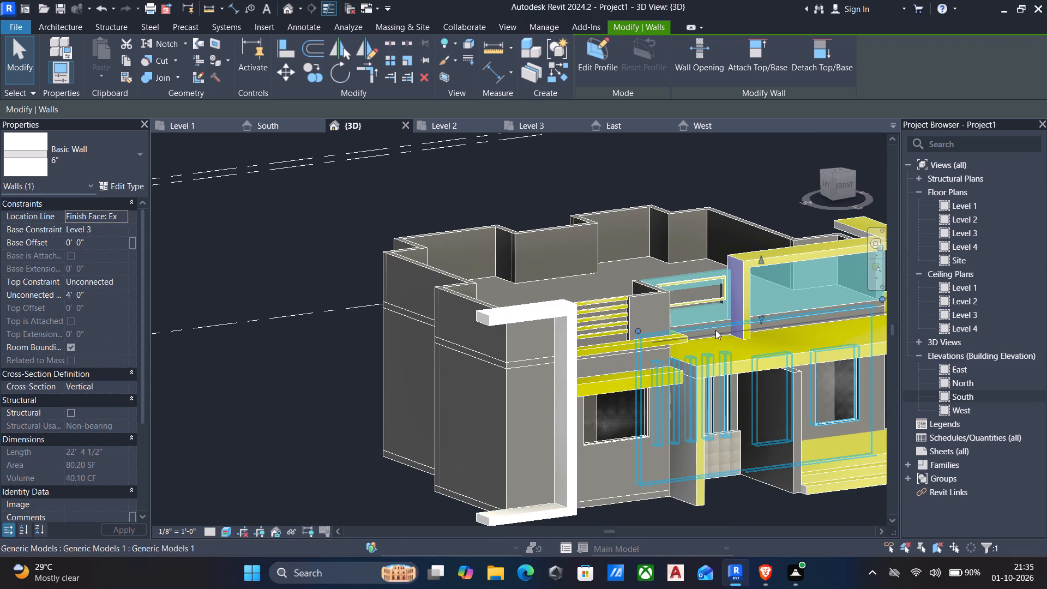
middle_drag(715, 325, 691, 369)
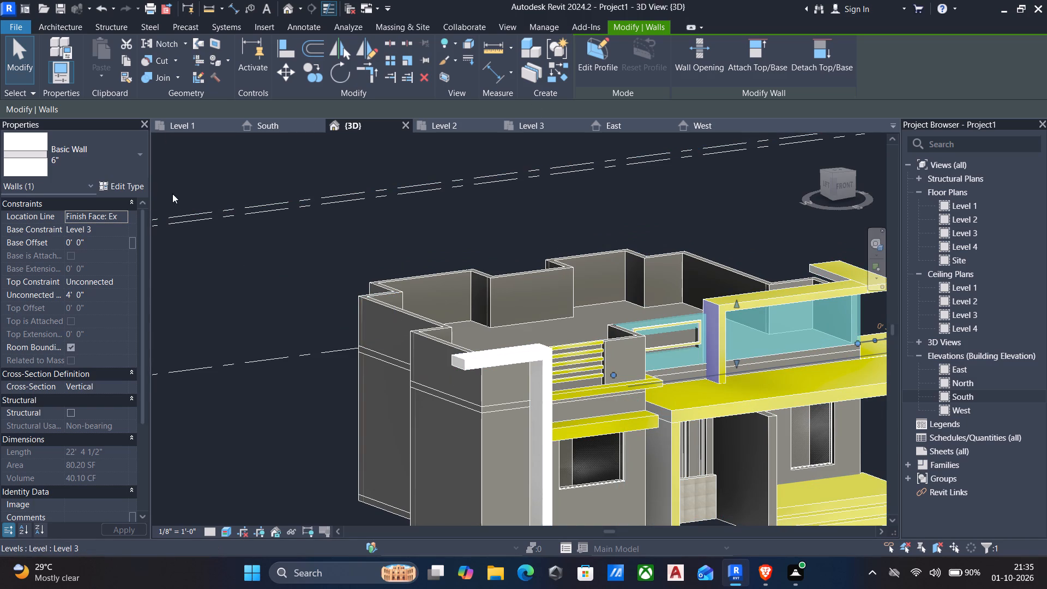
click(123, 182)
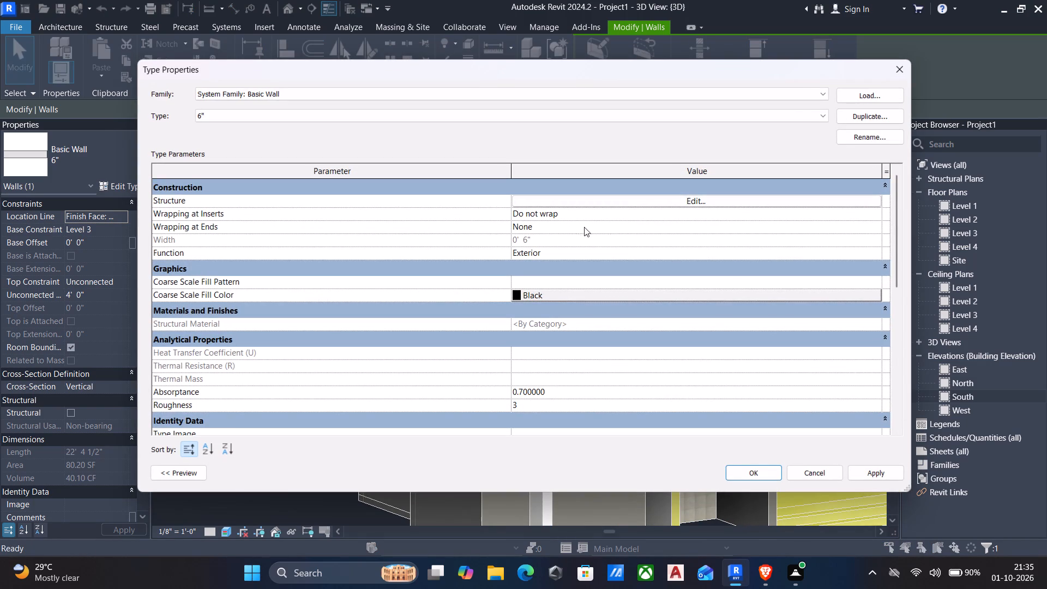
click(682, 208)
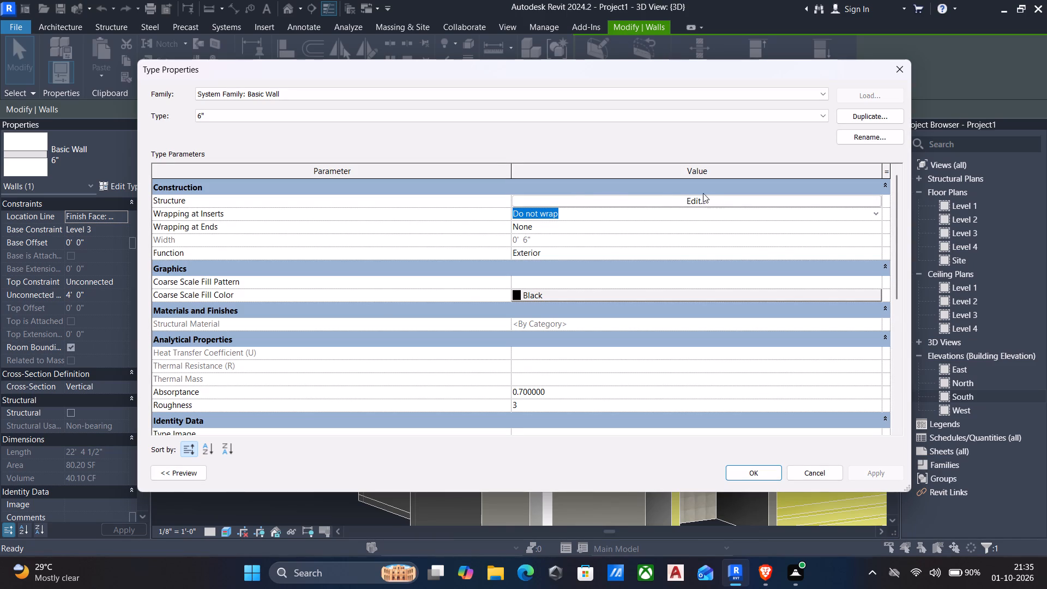
click(701, 197)
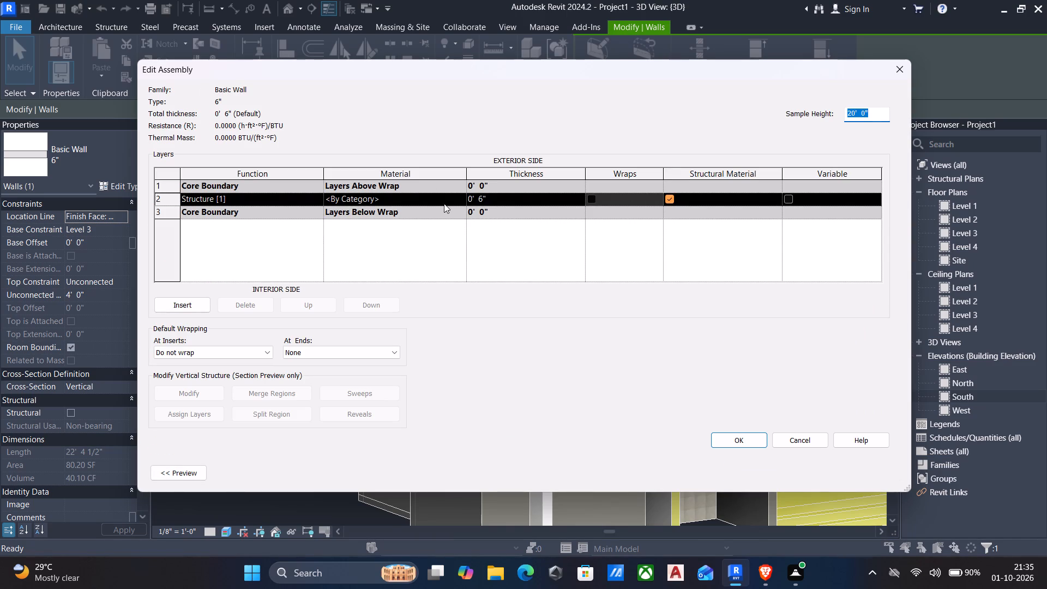
click(452, 201)
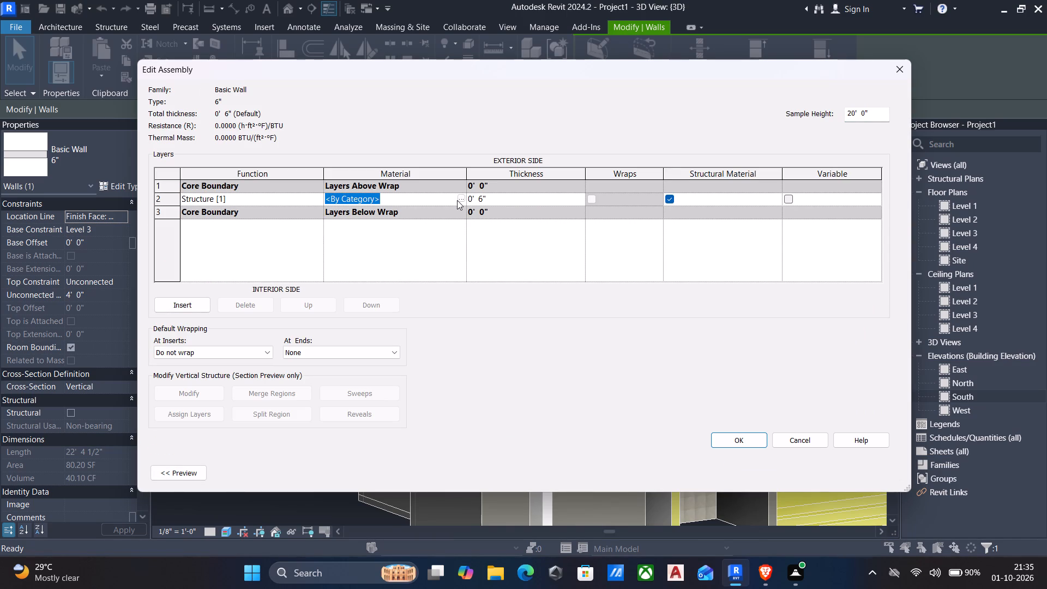
click(457, 200)
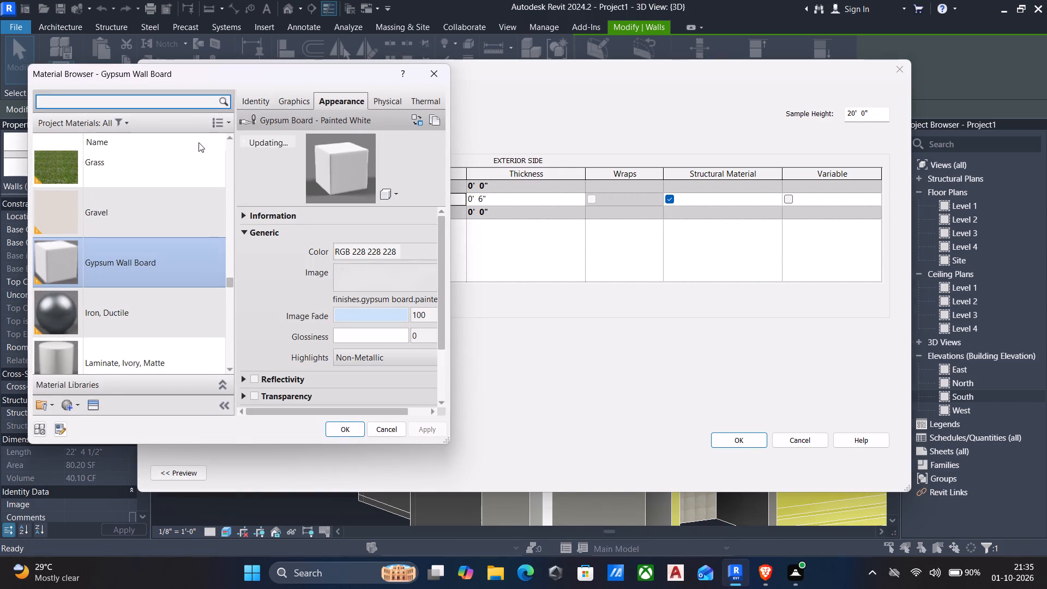
click(345, 423)
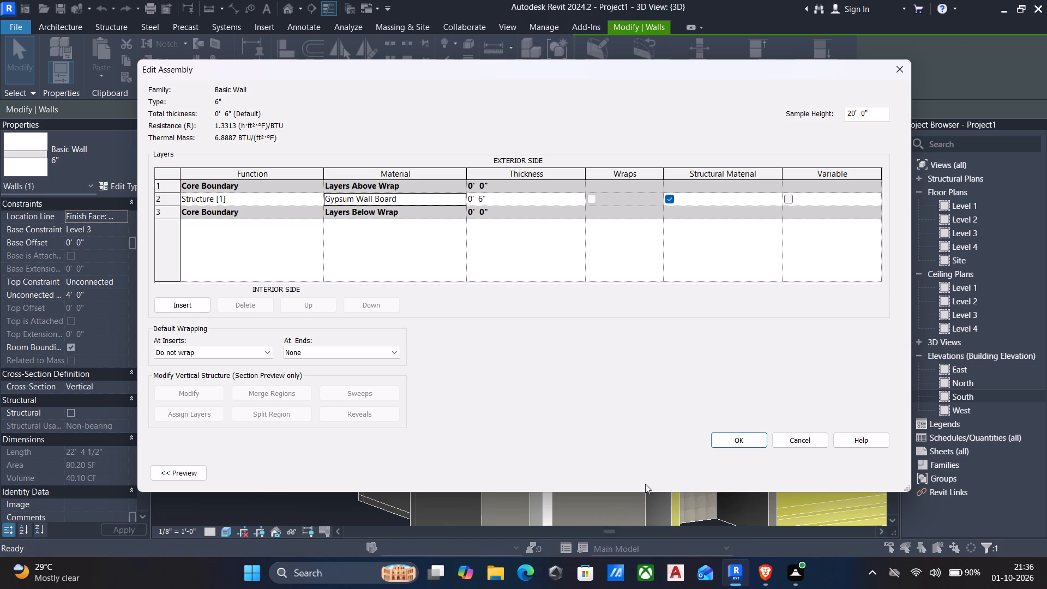
click(719, 438)
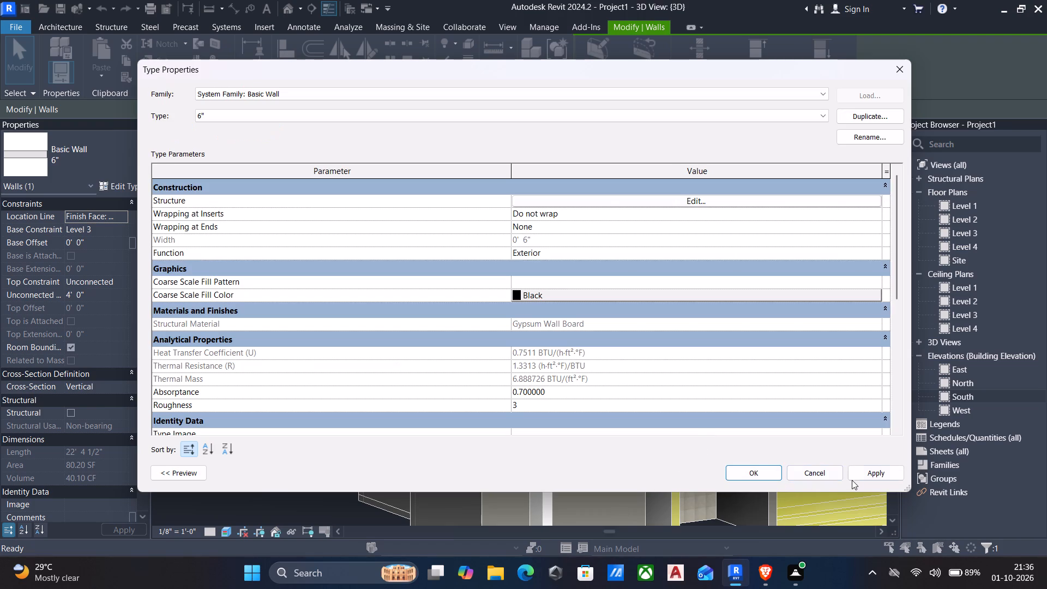
click(857, 477)
click(735, 472)
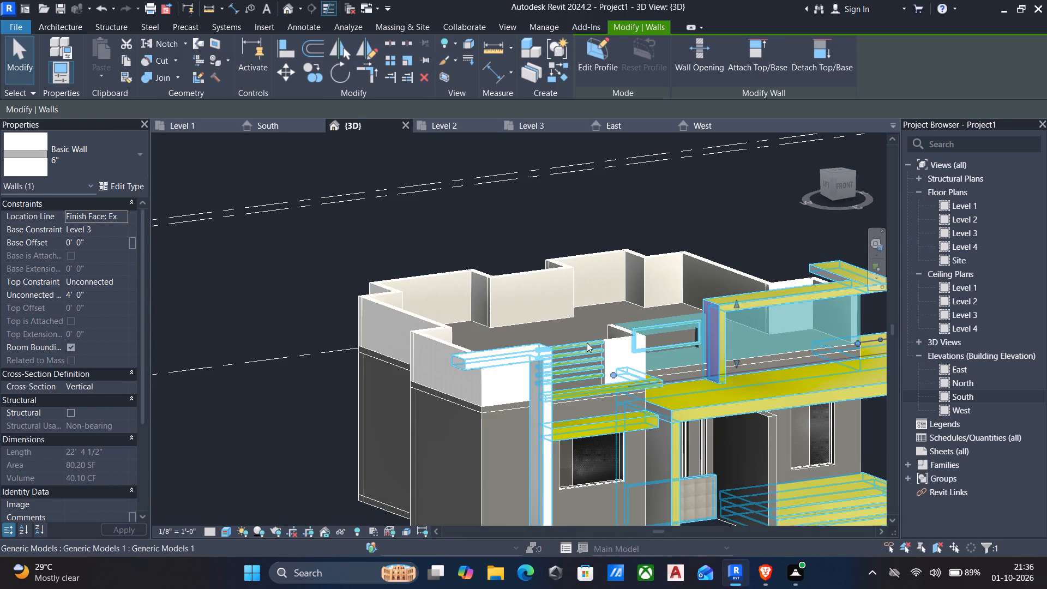
Examine the parapet walls and corner frame against the rest of the front facade.
scroll(585, 342, up, 5)
scroll(582, 359, down, 5)
scroll(524, 383, down, 3)
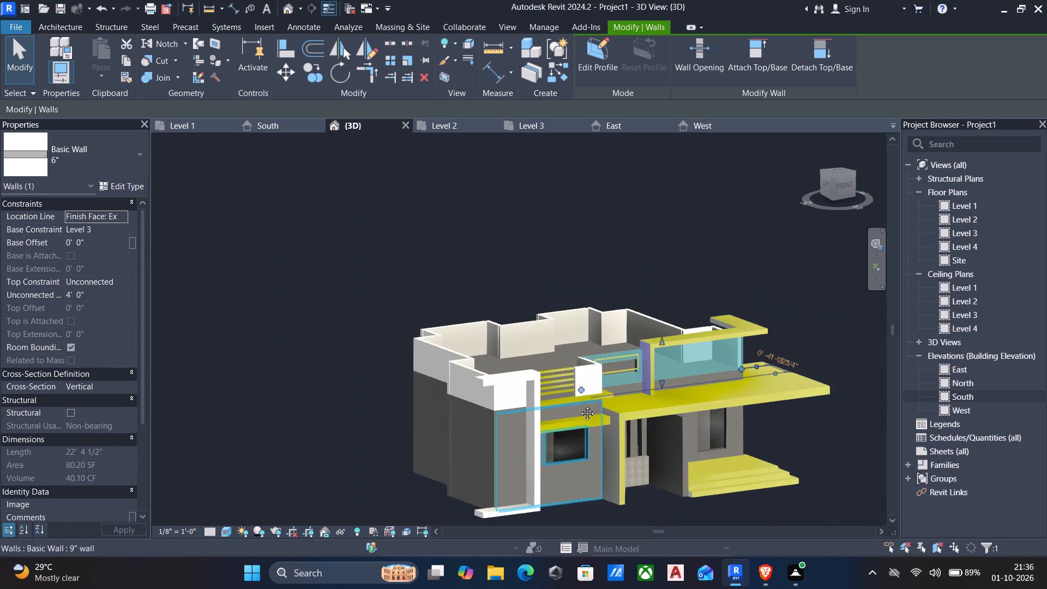
middle_drag(579, 405, 564, 408)
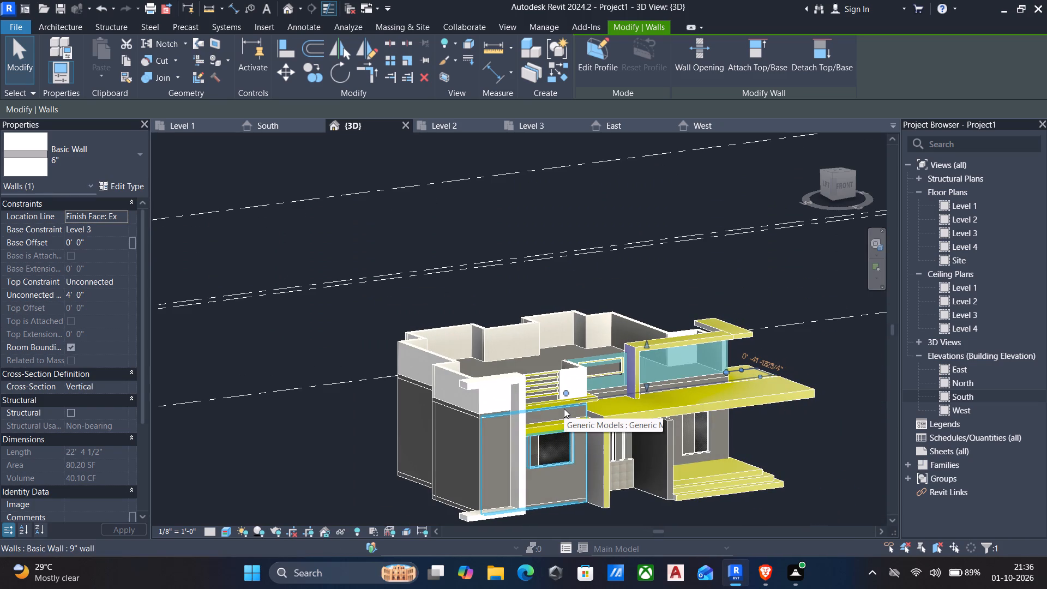
scroll(506, 450, up, 3)
middle_drag(512, 444, 512, 443)
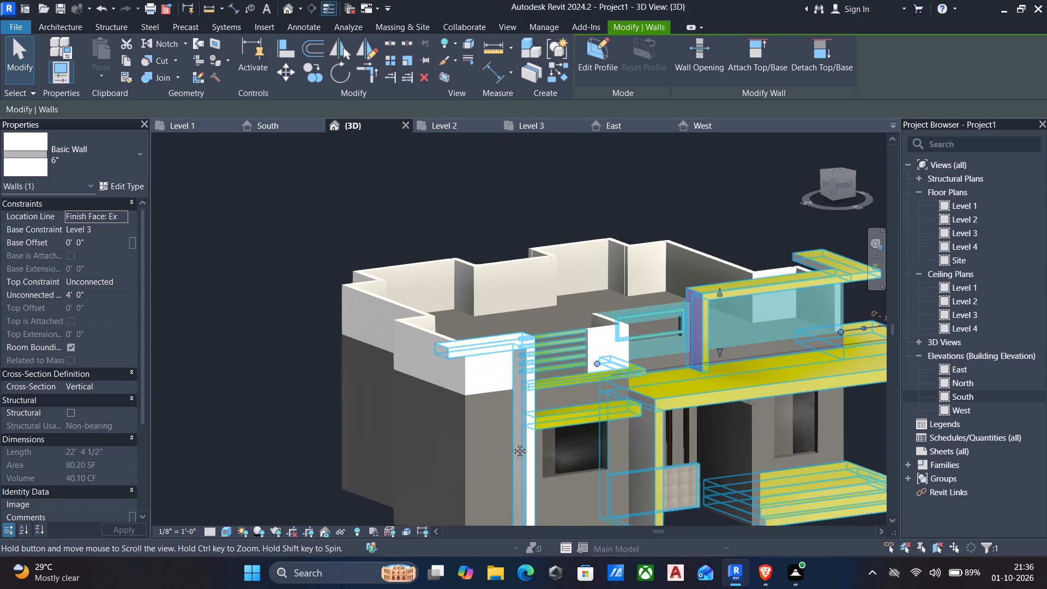
middle_drag(512, 443, 516, 416)
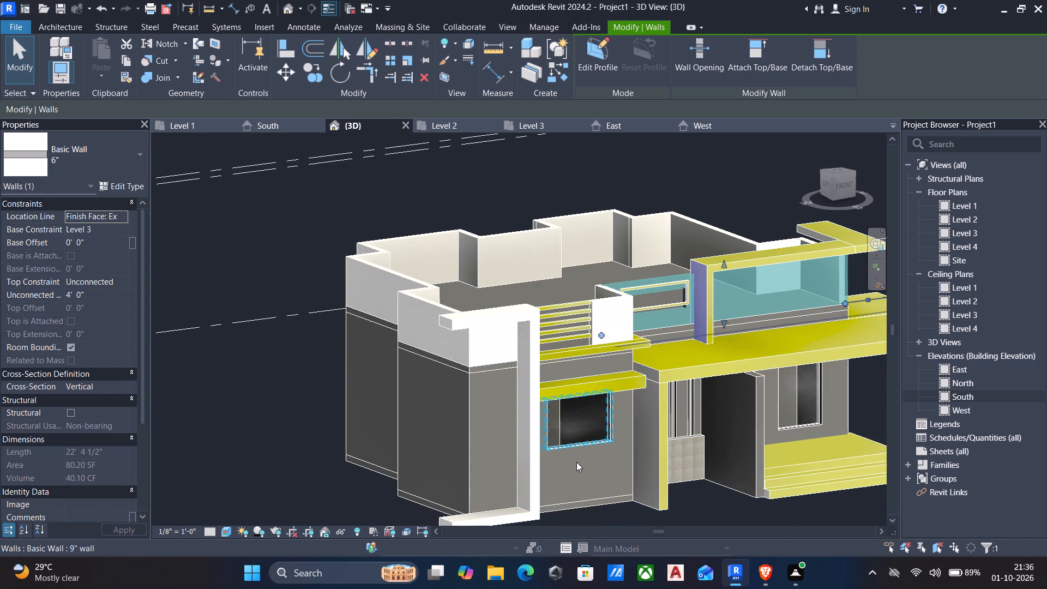
middle_drag(576, 462, 583, 405)
scroll(577, 460, up, 1)
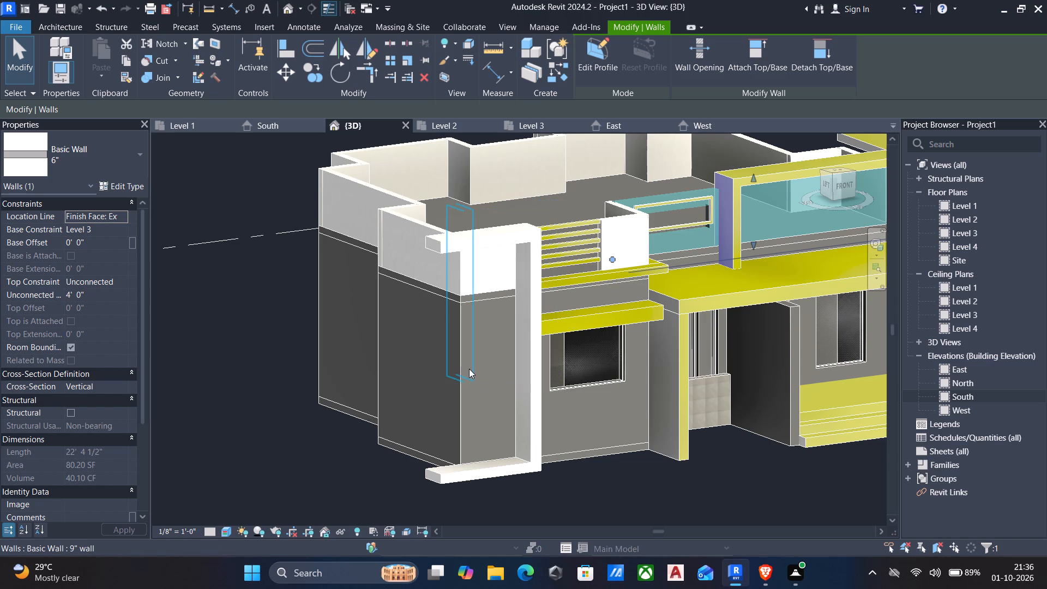
middle_drag(522, 332, 511, 351)
middle_drag(760, 255, 716, 291)
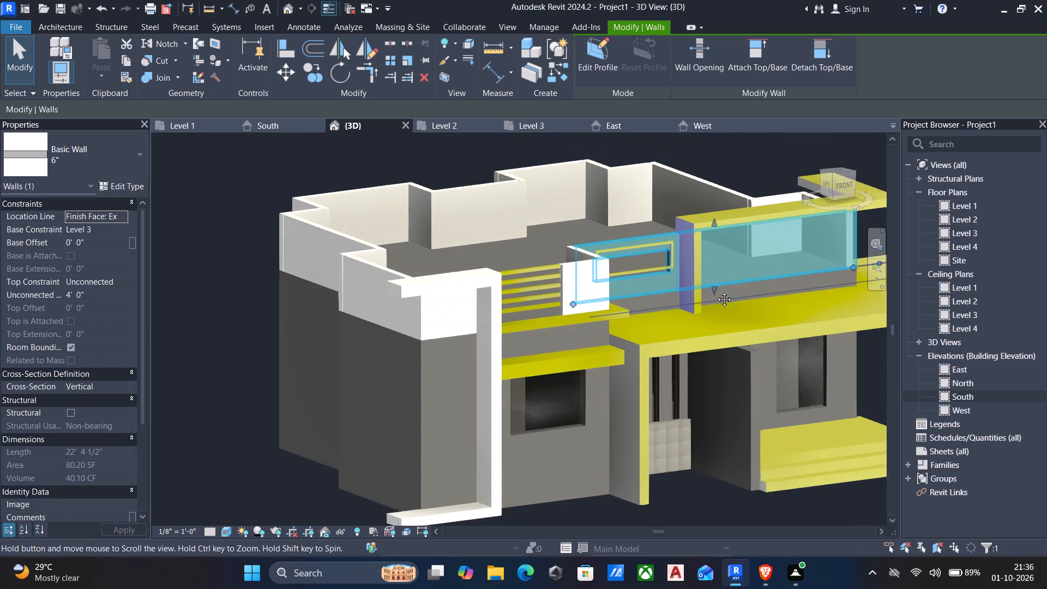
middle_drag(716, 291, 699, 296)
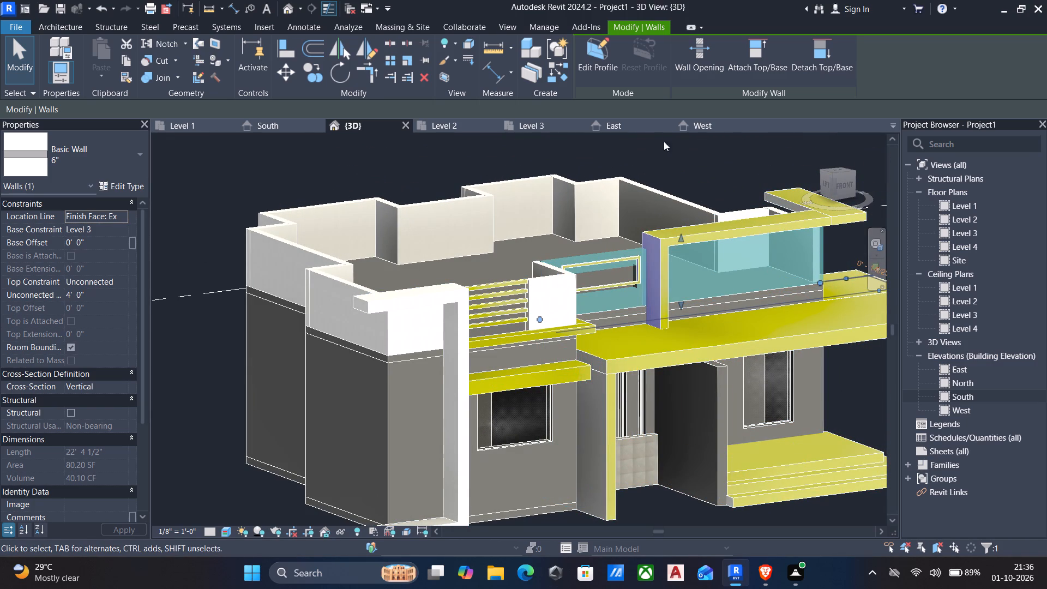
click(721, 352)
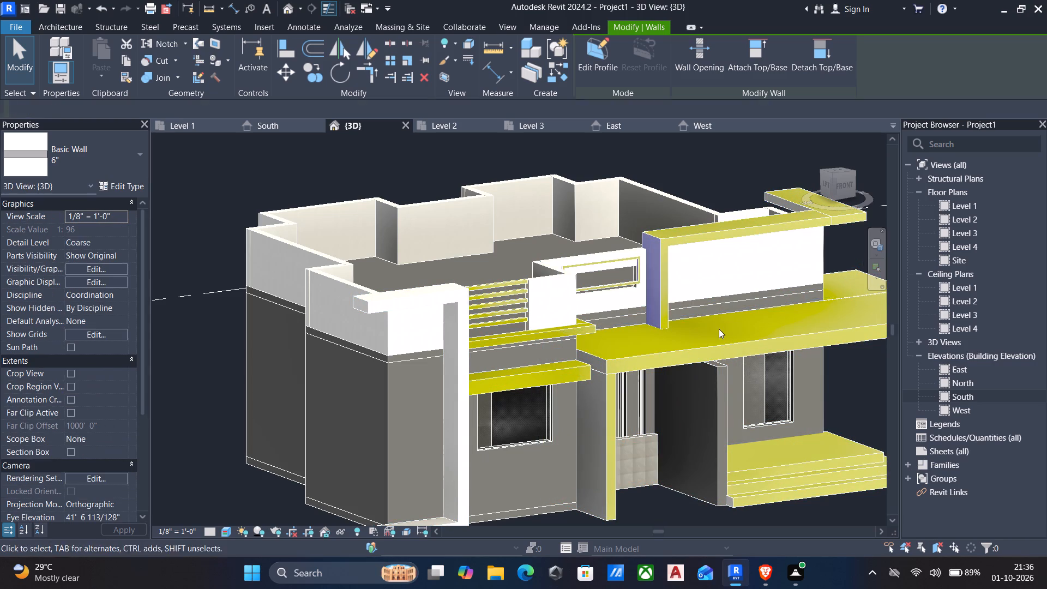
Reopen the front facade's generic model for in-place editing.
click(748, 351)
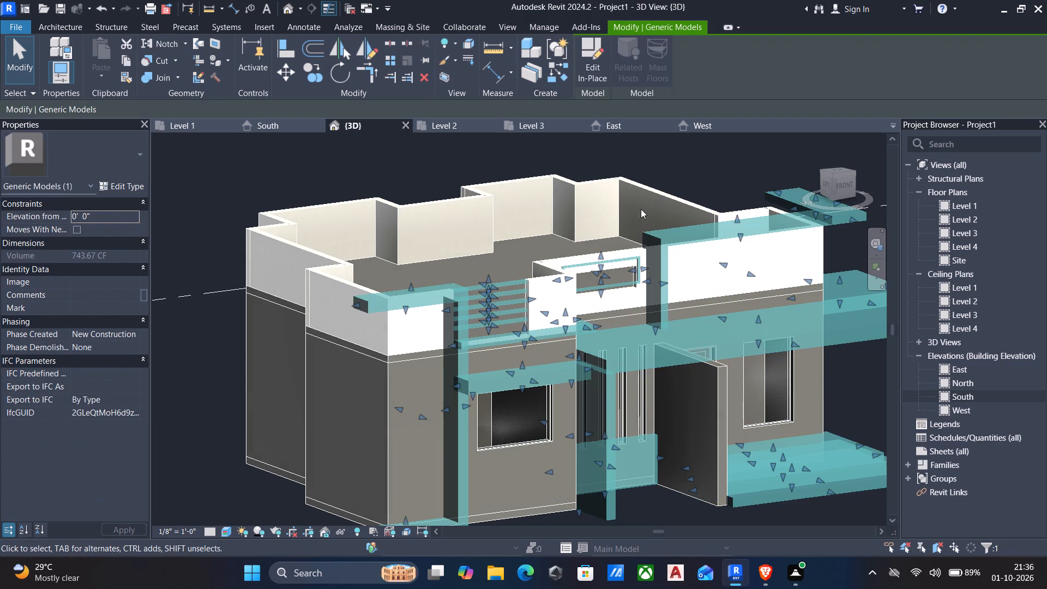
click(587, 58)
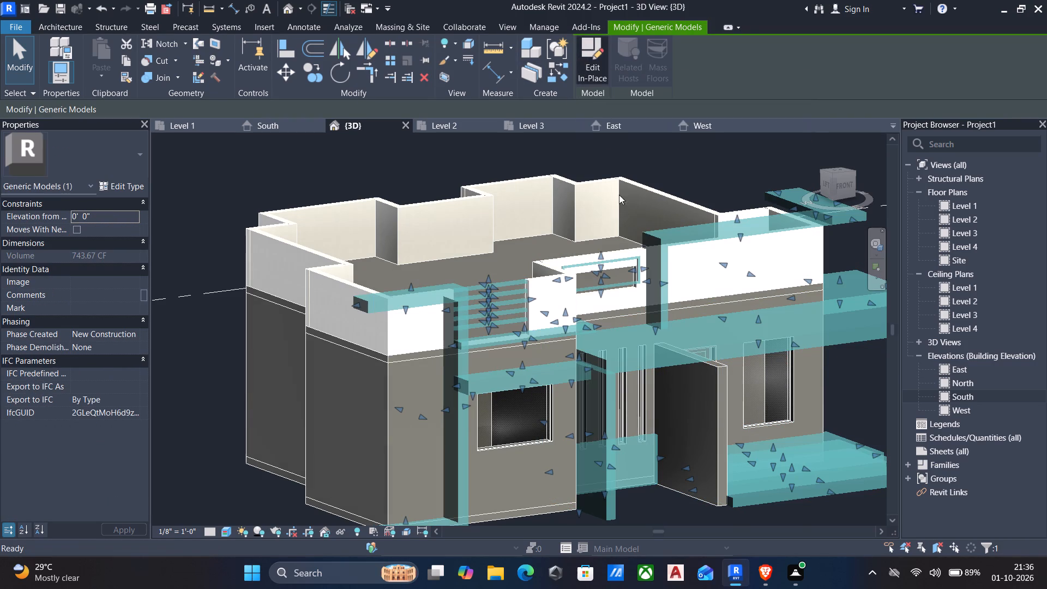
Start a solid extrusion with its work plane picked on the front face of the 6" parapet wall inside the upper frame.
scroll(739, 358, up, 1)
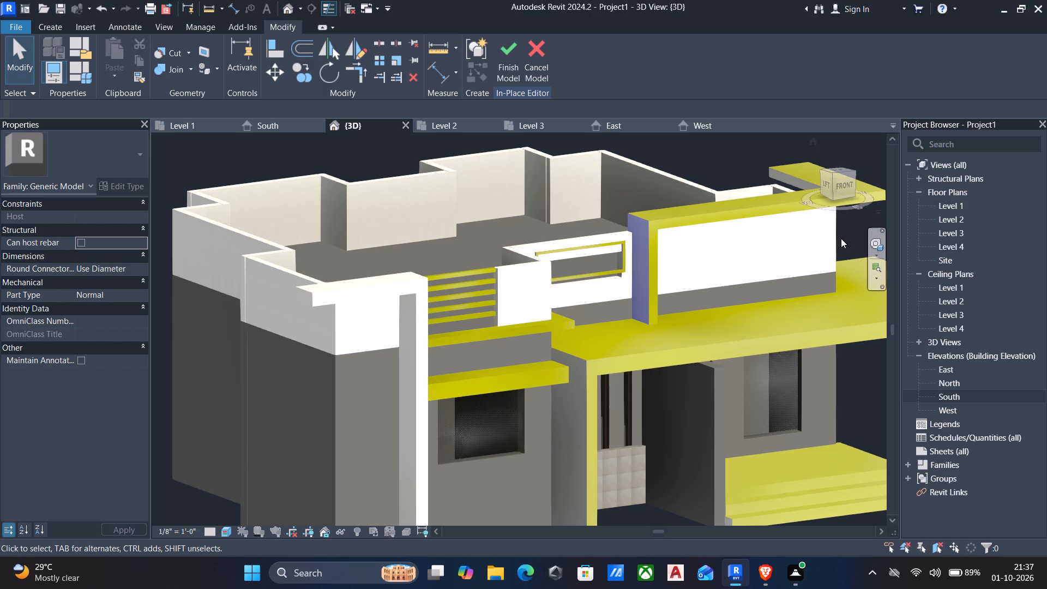
click(59, 32)
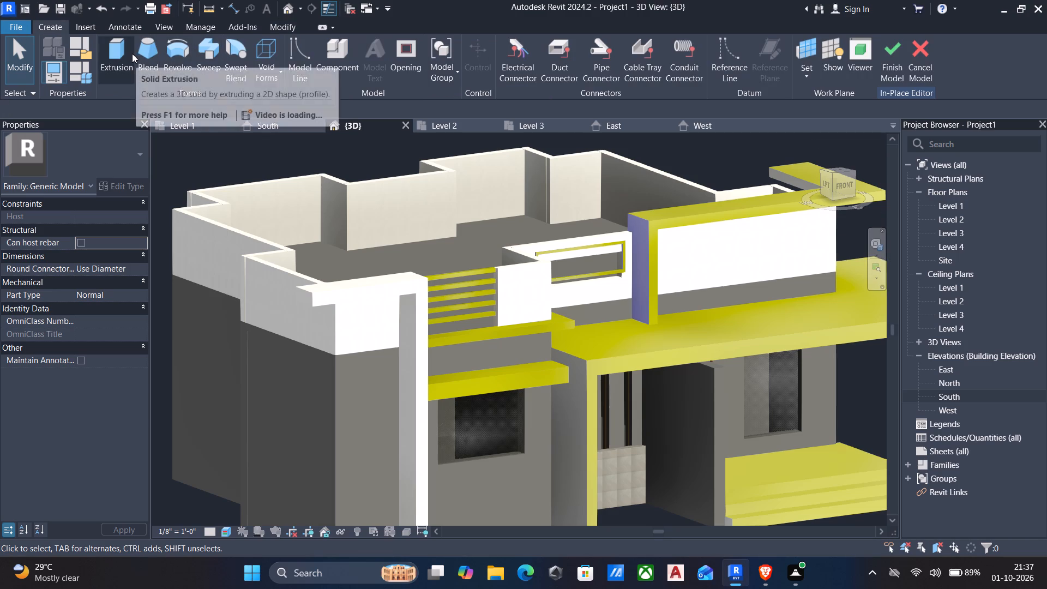
click(131, 55)
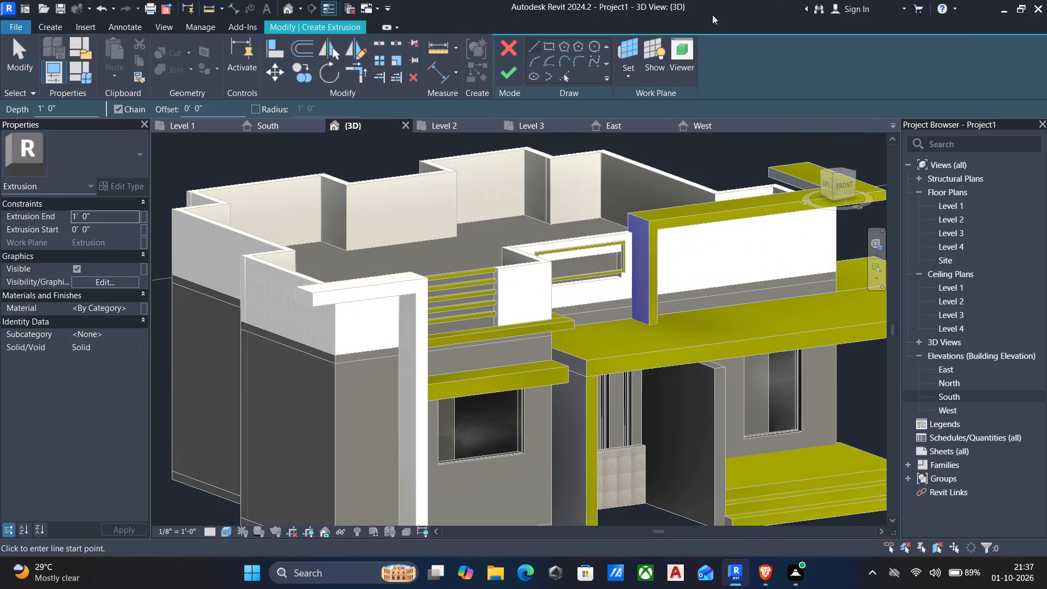
click(629, 49)
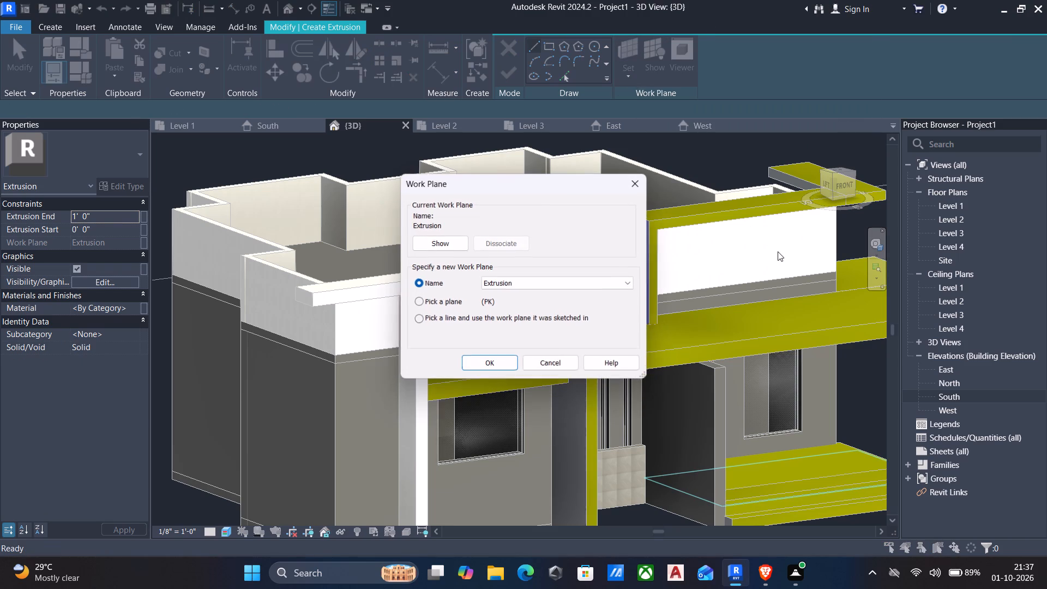
click(442, 300)
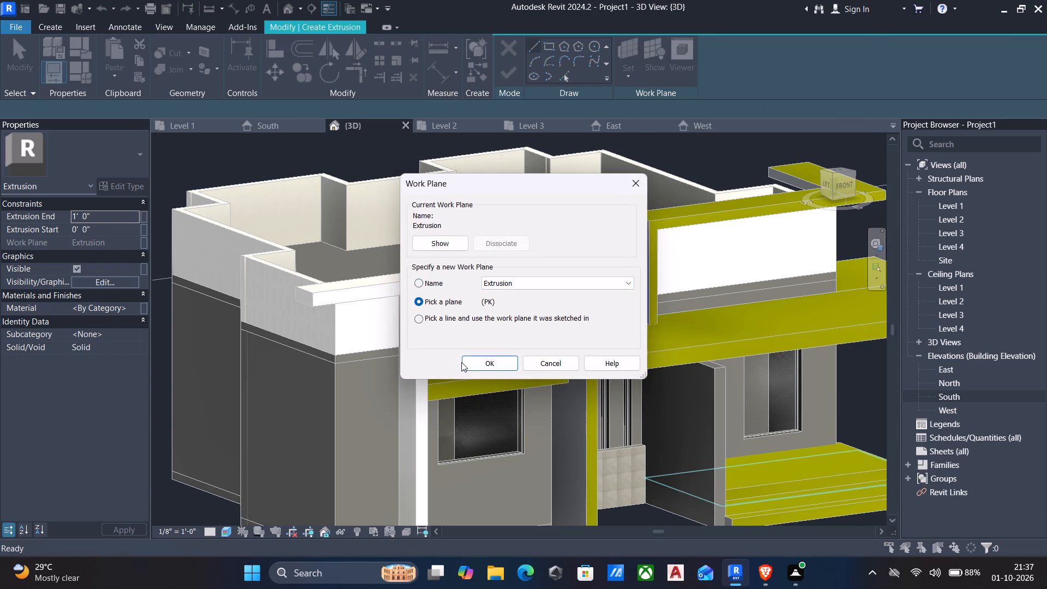
click(463, 362)
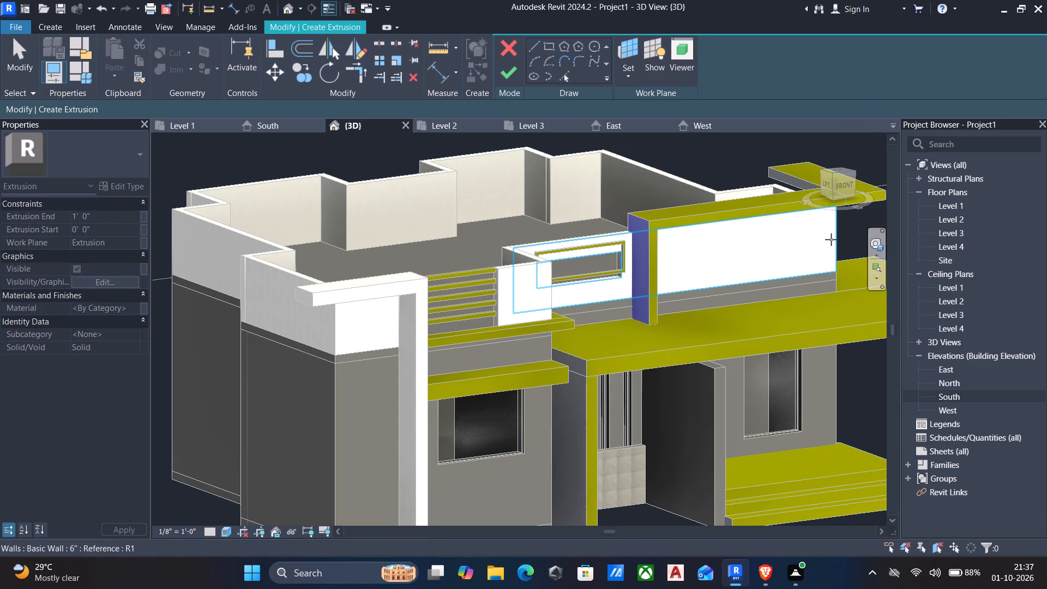
click(831, 239)
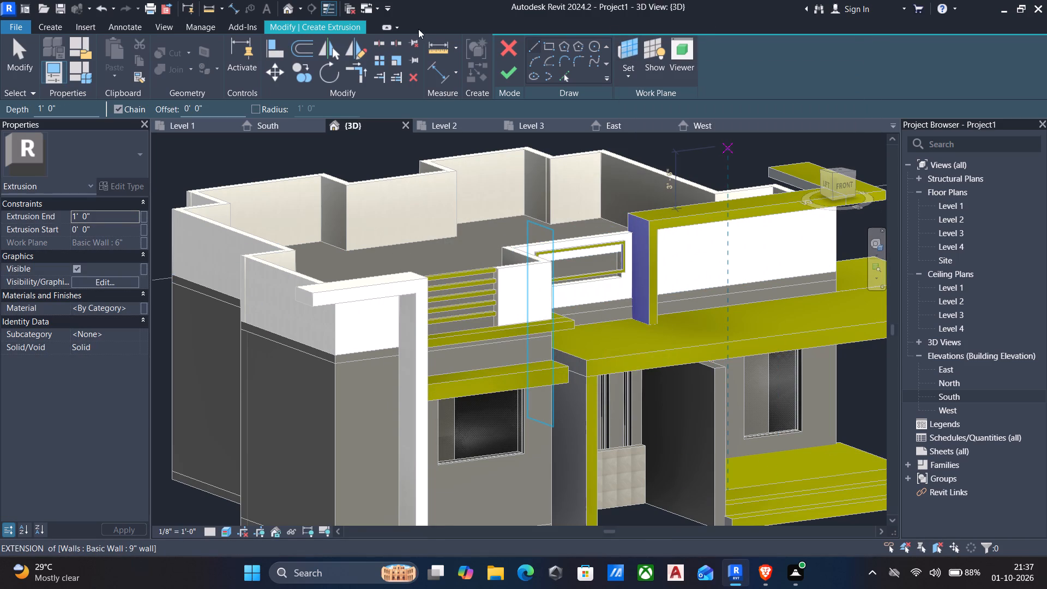
Sketch a rectangle about 13' 6" wide over the parapet face, from its bottom outer corner to the wall top beside the frame's upright.
click(547, 50)
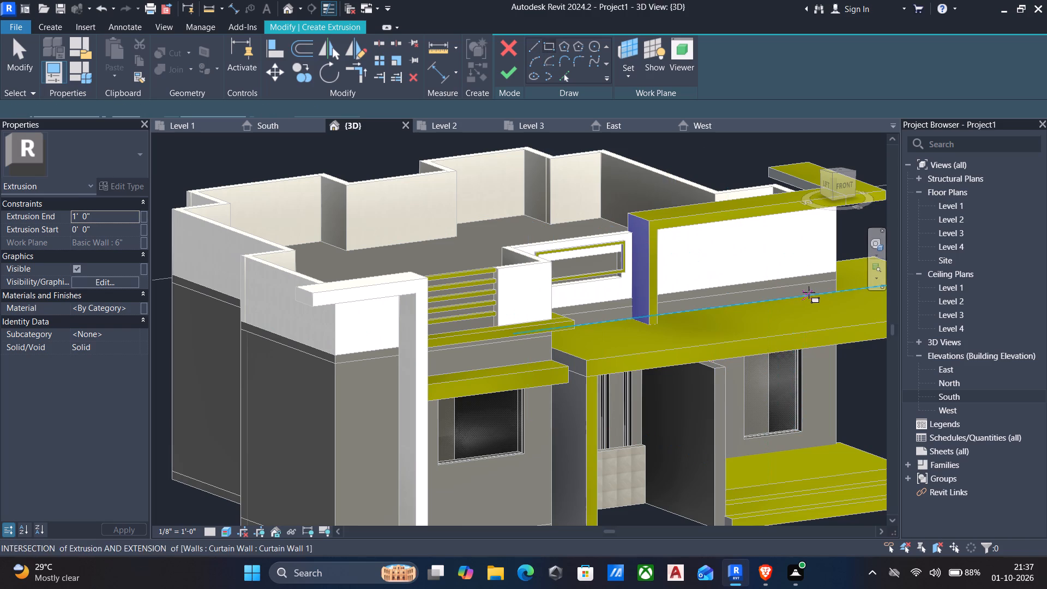
scroll(810, 283, up, 9)
scroll(790, 301, down, 4)
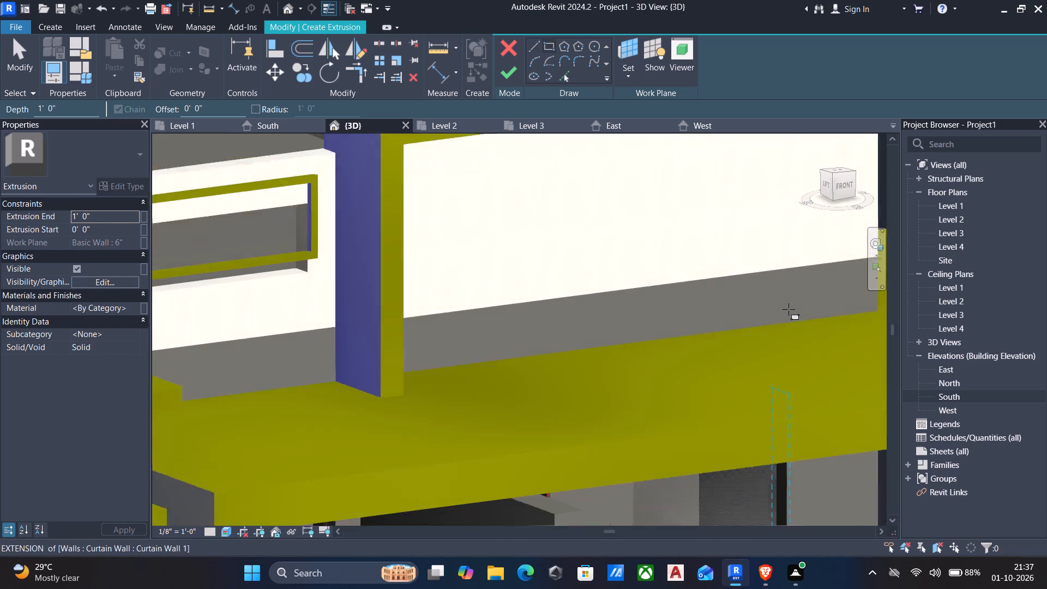
scroll(784, 314, down, 3)
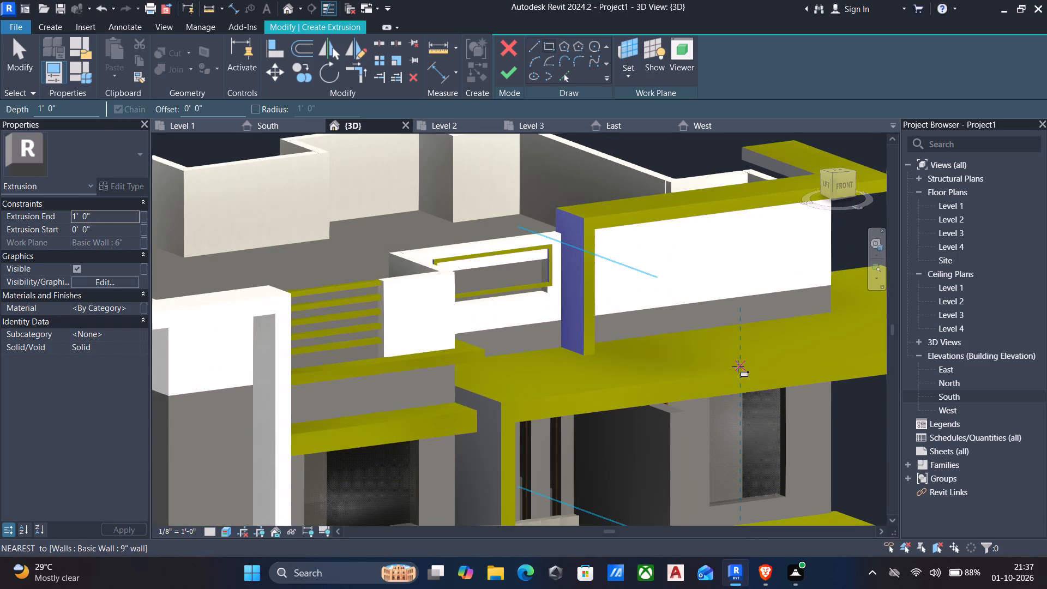
middle_drag(737, 367, 700, 367)
scroll(708, 386, up, 1)
click(875, 245)
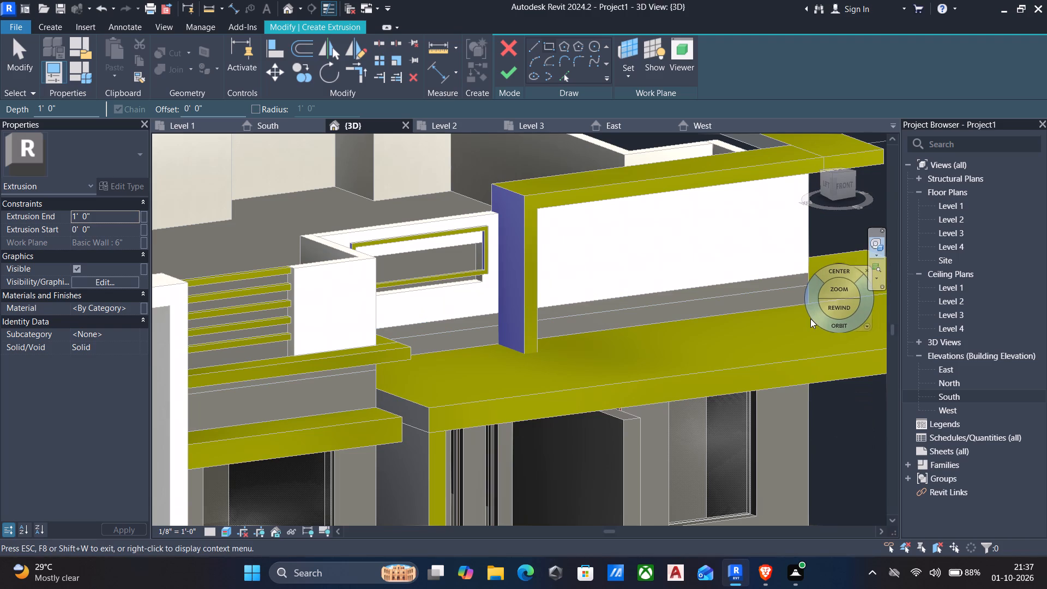
drag(813, 318, 688, 295)
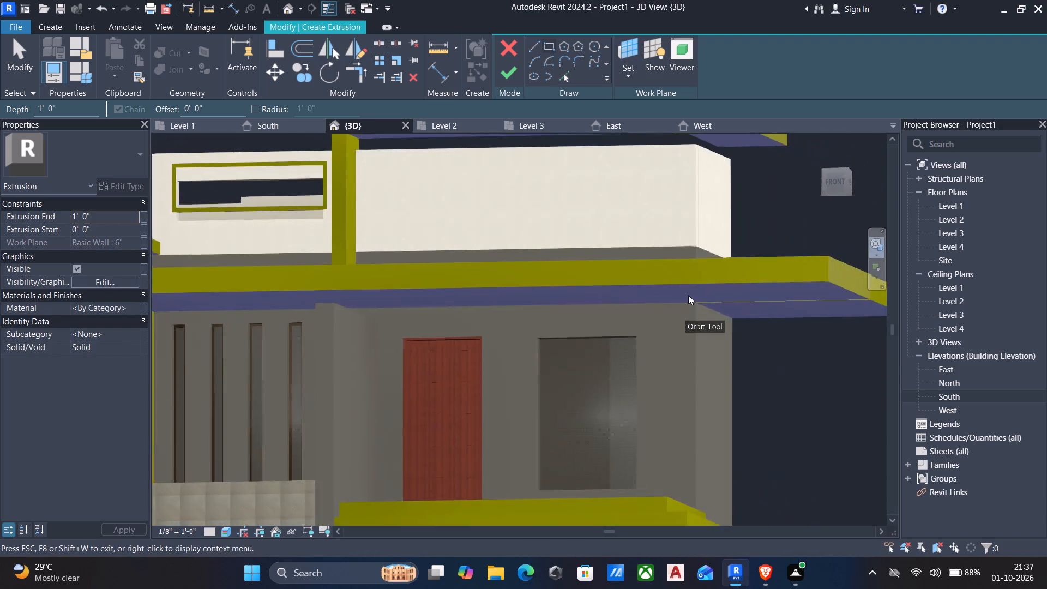
drag(688, 295, 651, 315)
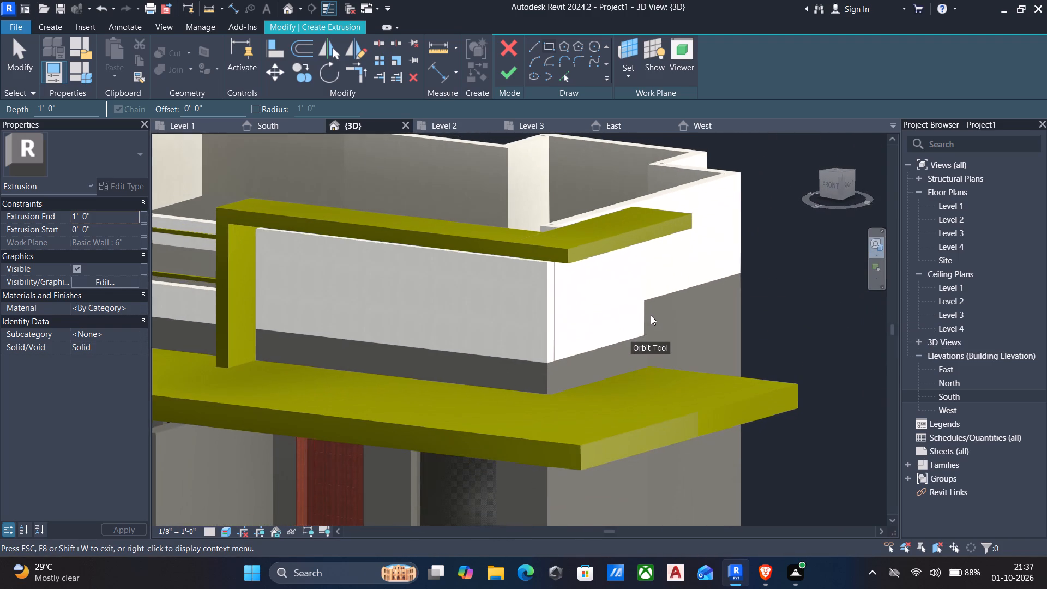
drag(651, 315, 679, 335)
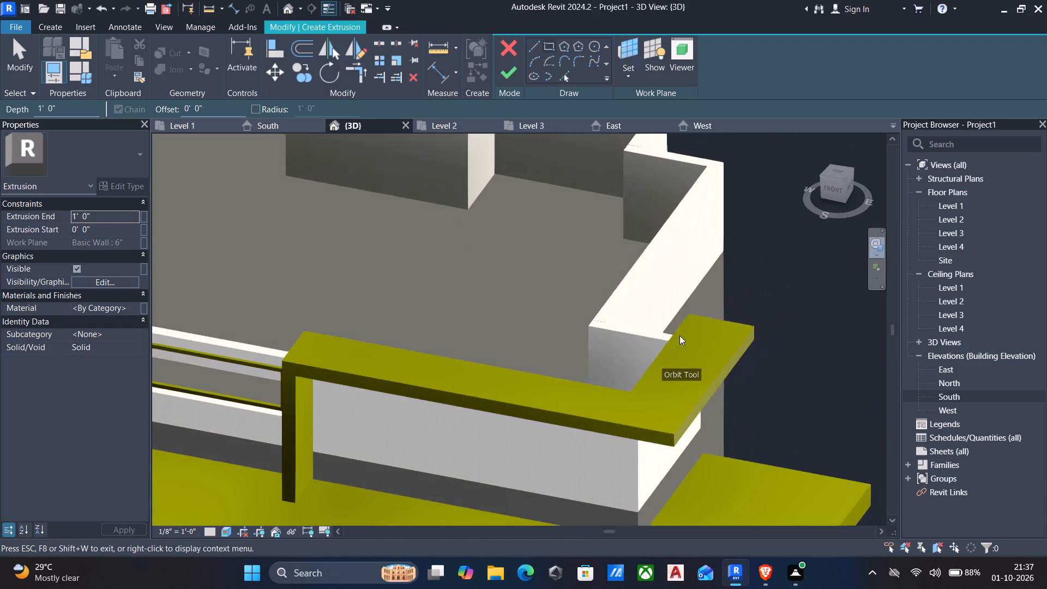
drag(679, 335, 670, 319)
scroll(595, 417, up, 2)
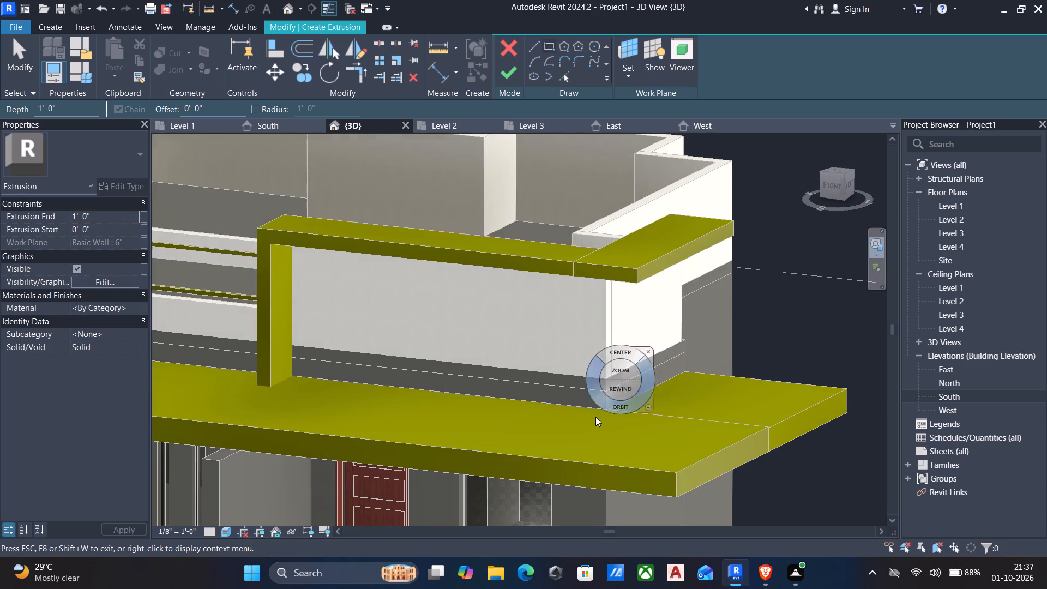
scroll(595, 417, up, 4)
click(693, 284)
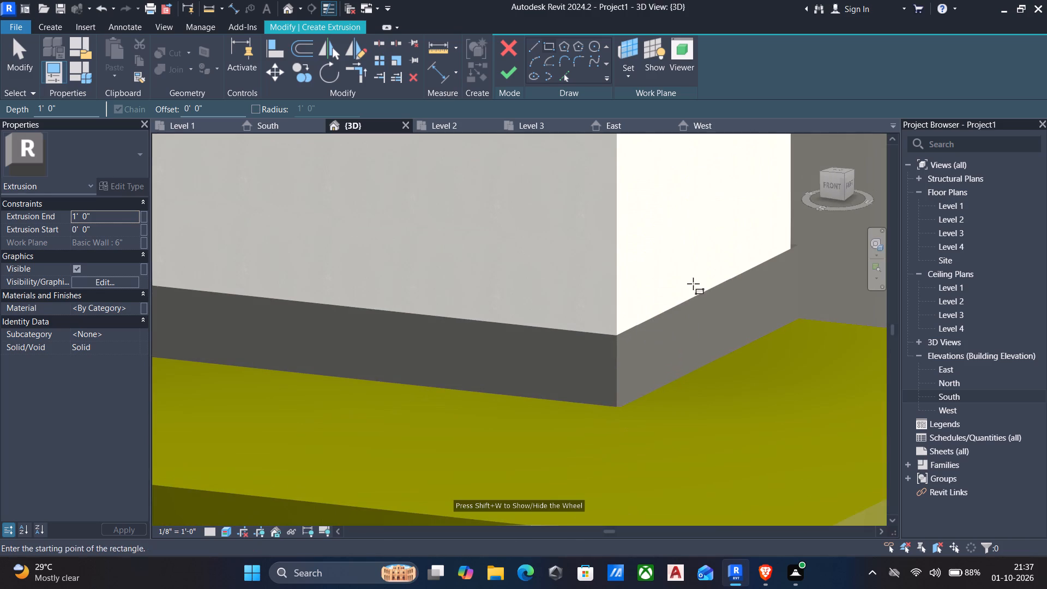
scroll(615, 353, up, 4)
scroll(615, 353, down, 14)
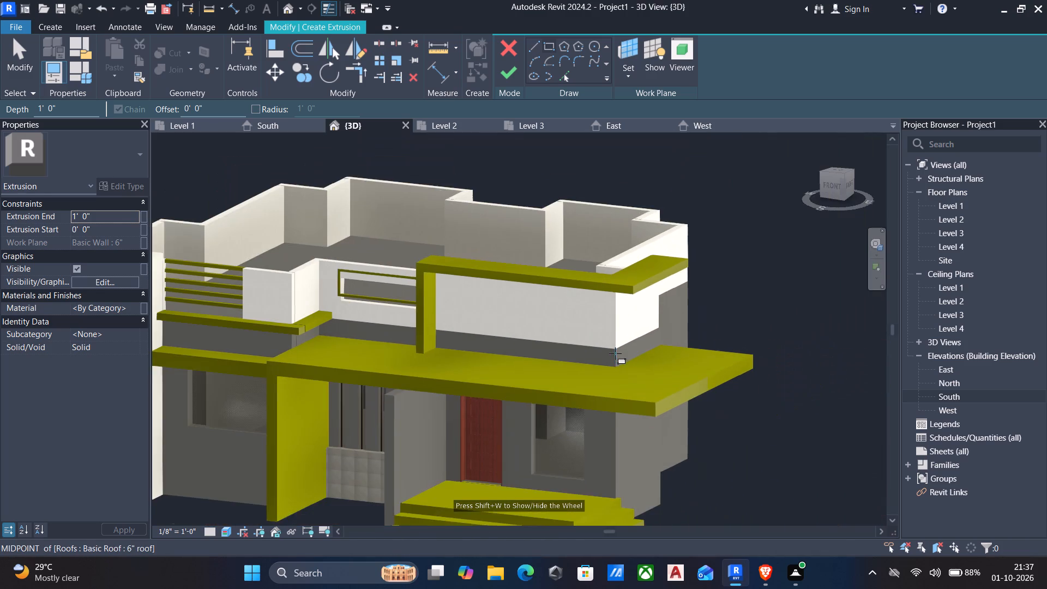
middle_drag(615, 353, 668, 317)
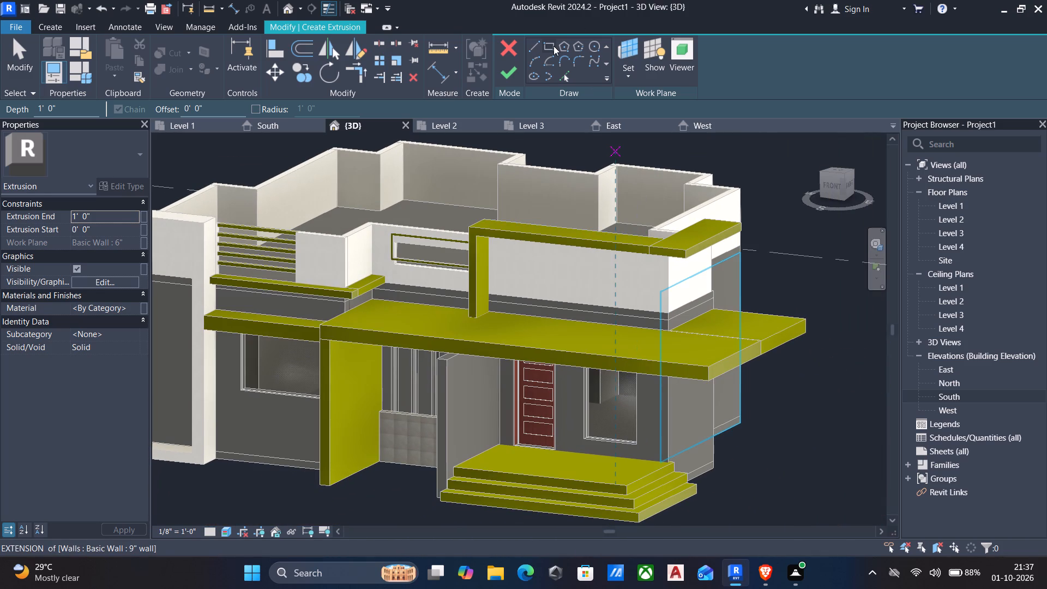
drag(553, 46, 550, 53)
scroll(669, 322, up, 5)
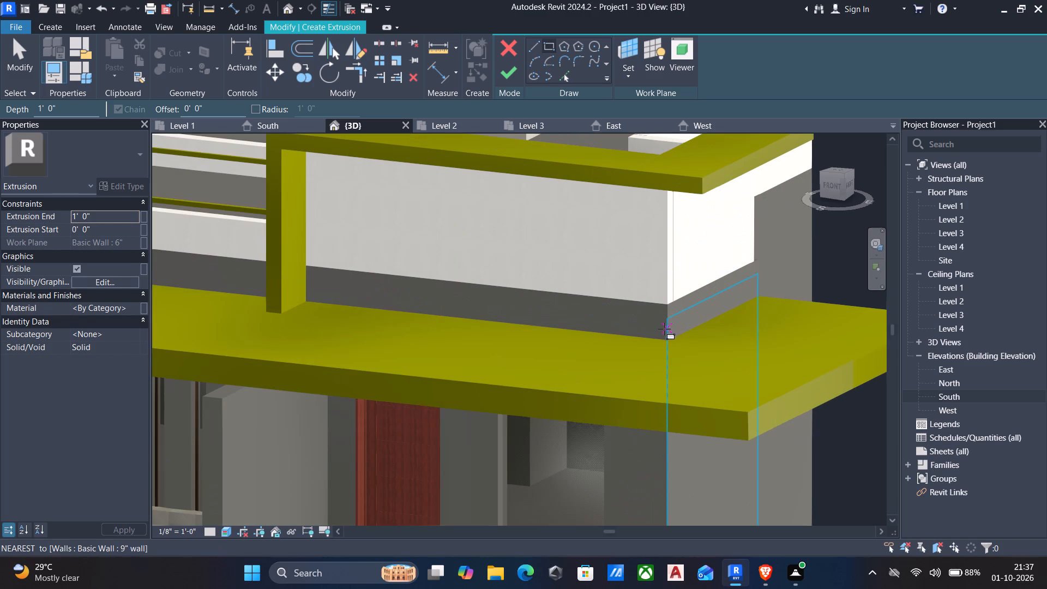
click(664, 337)
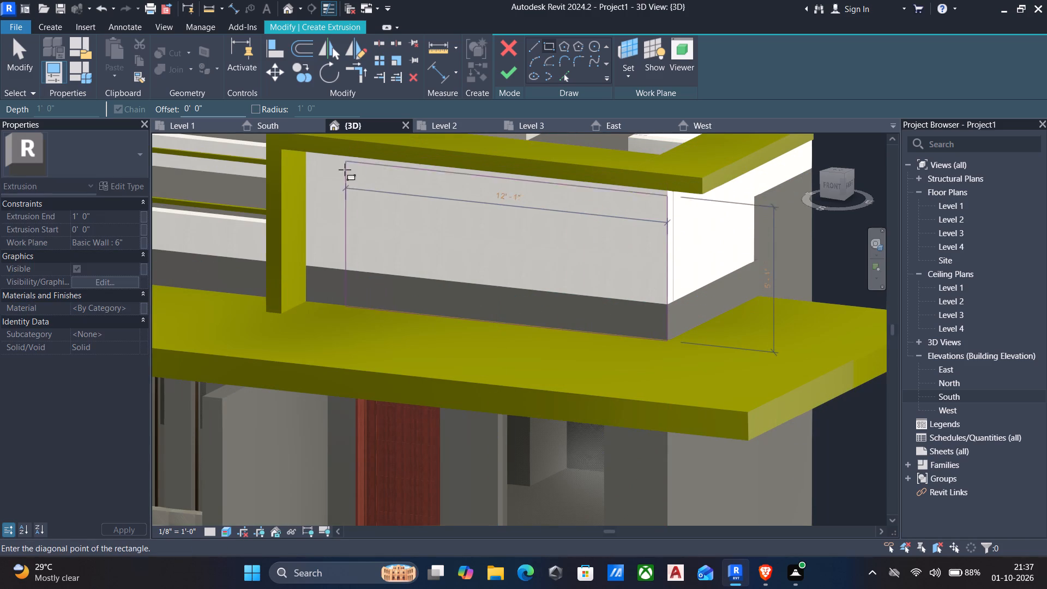
middle_drag(345, 170, 388, 230)
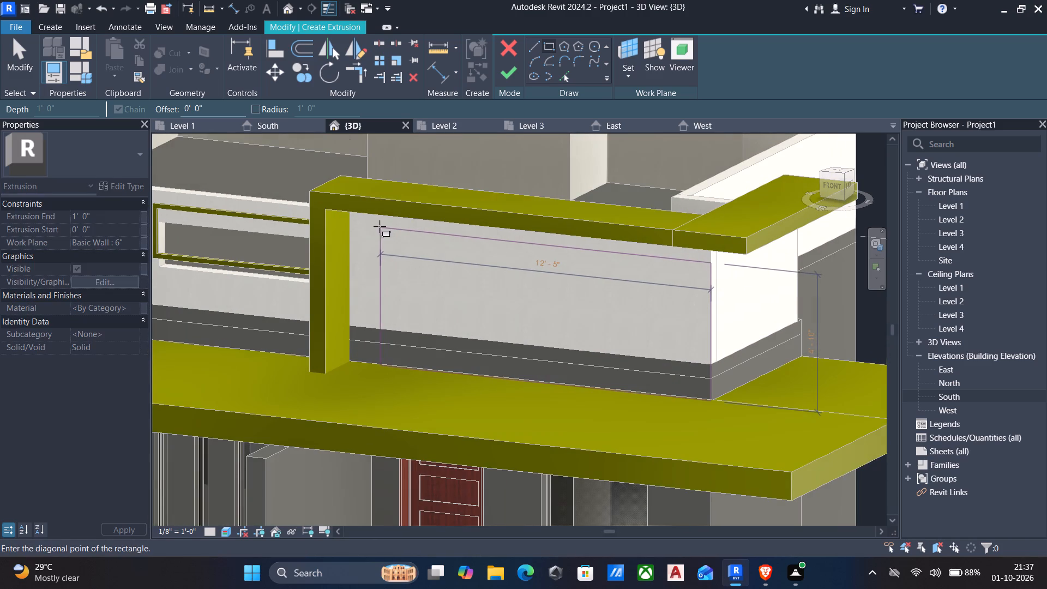
scroll(377, 226, up, 3)
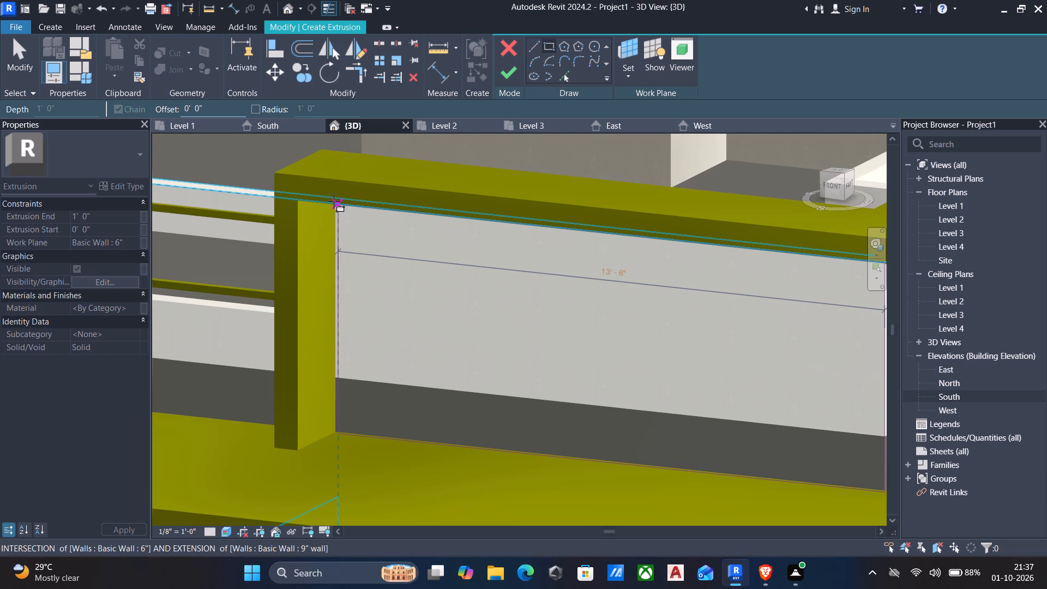
click(332, 201)
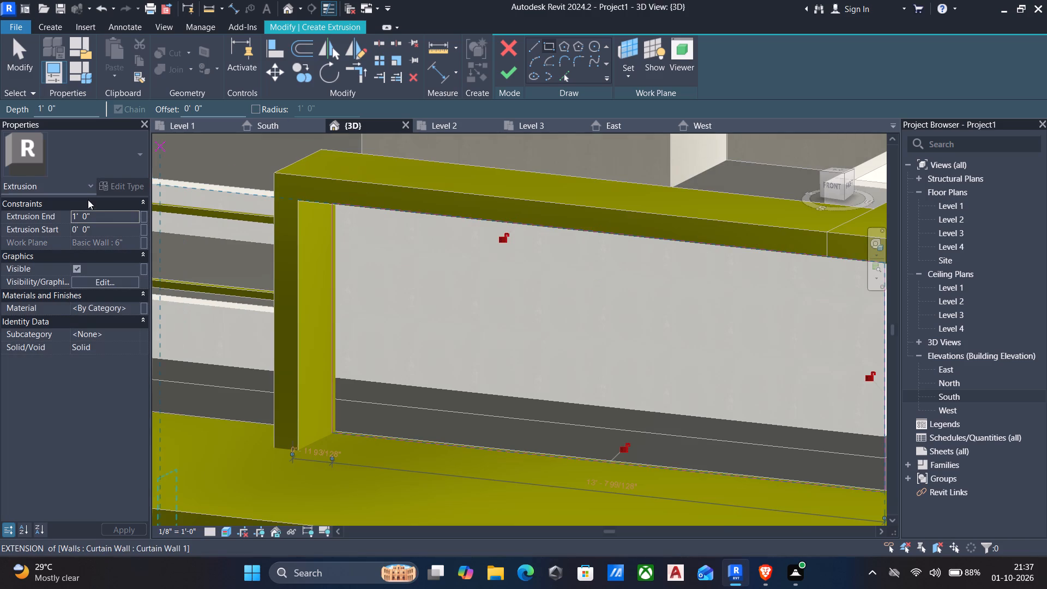
Set the extrusion end to 0.09" and finish the thin panel extrusion.
click(123, 220)
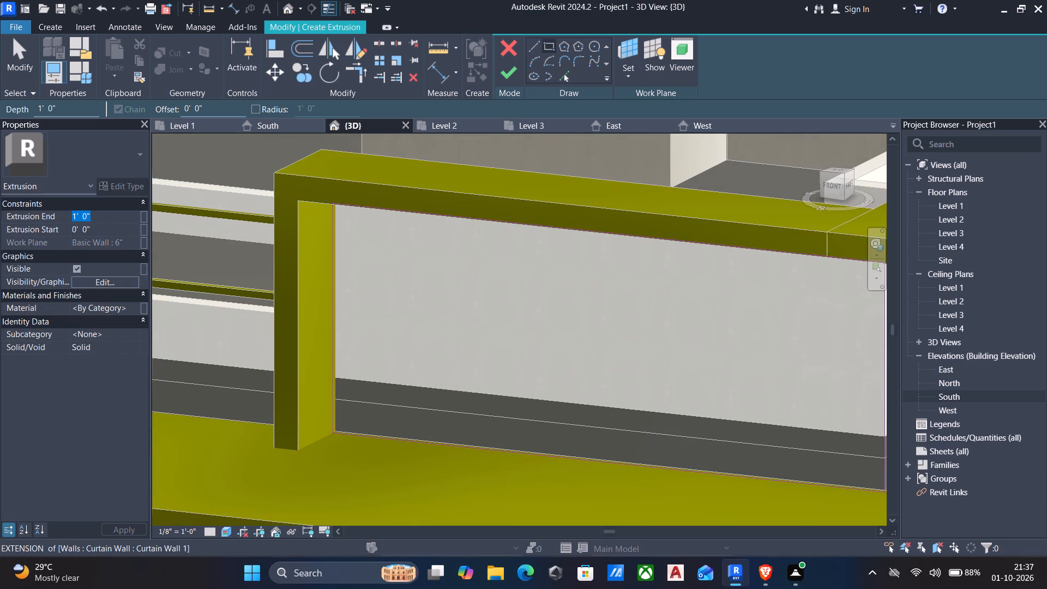
text(0.09)
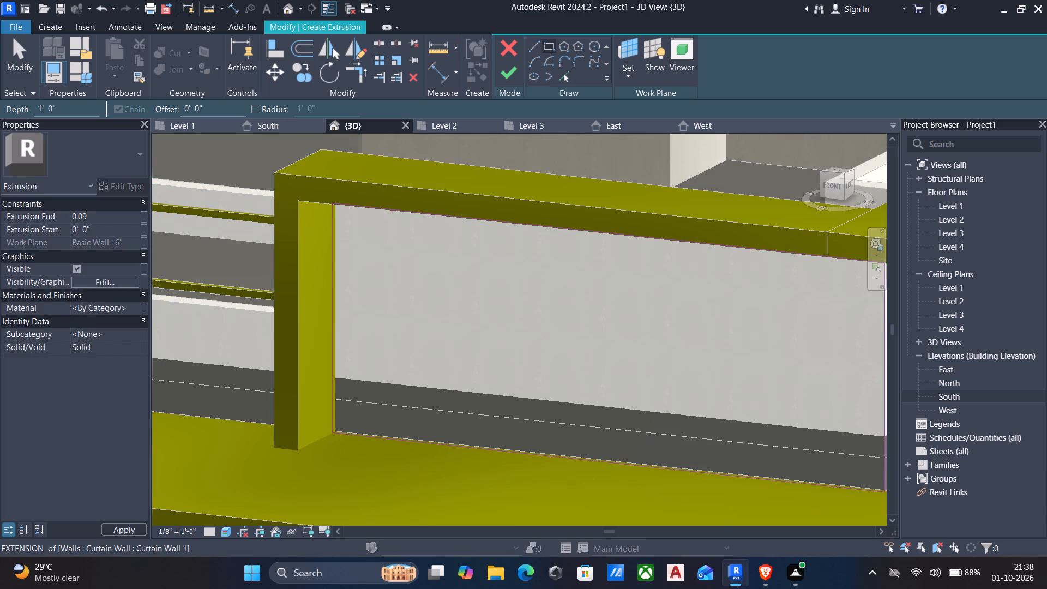
key(shift+quotedbl)
key(Return)
click(503, 78)
Examine the new thin panel against the parapet wall and the surrounding frame from several angles.
scroll(545, 371, down, 4)
middle_drag(550, 368, 569, 330)
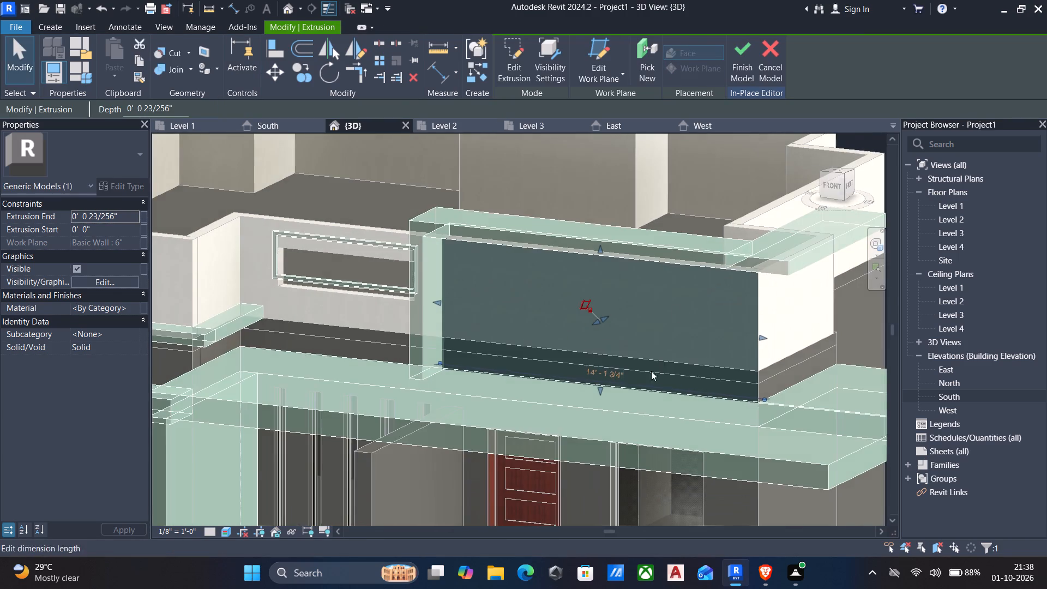
scroll(649, 179, up, 1)
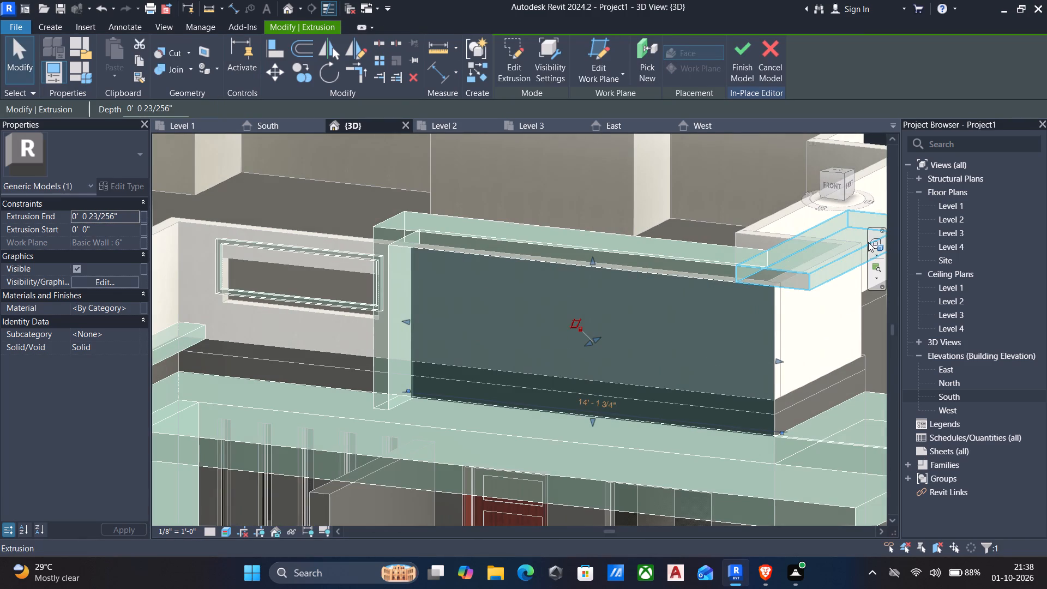
click(874, 255)
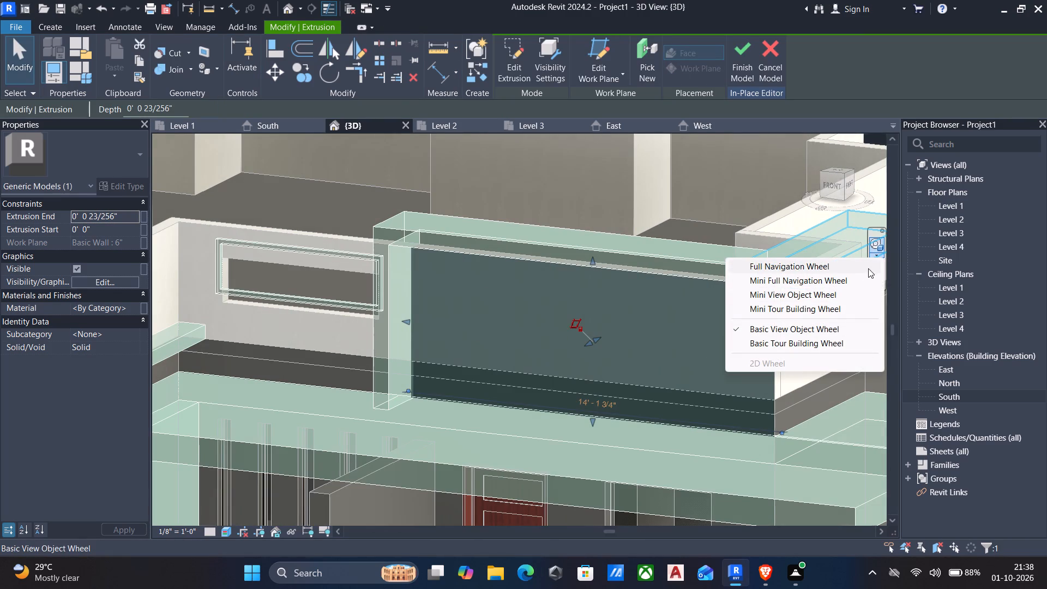
click(880, 244)
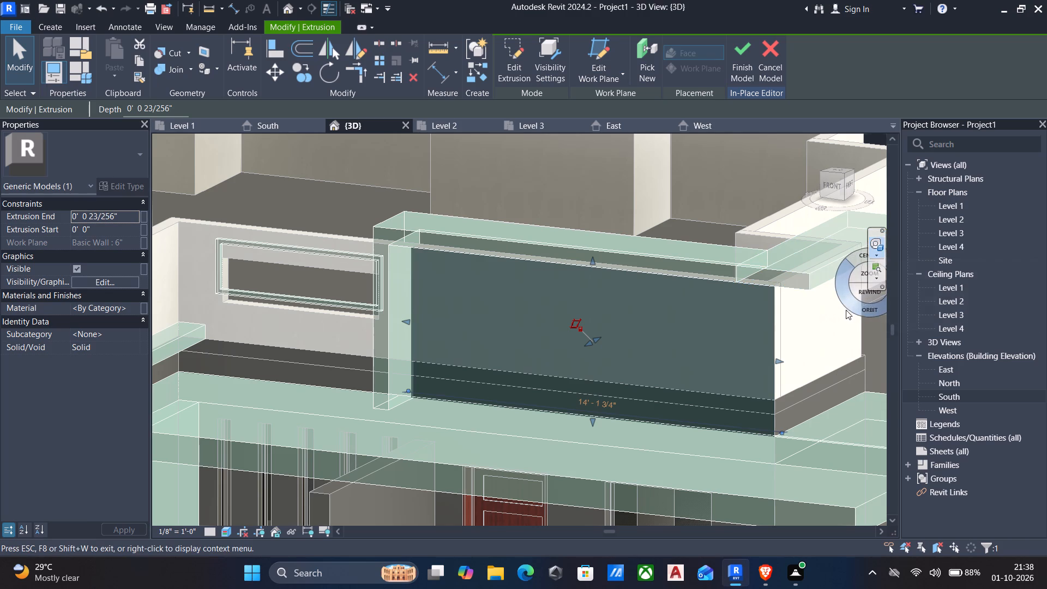
drag(846, 303, 720, 286)
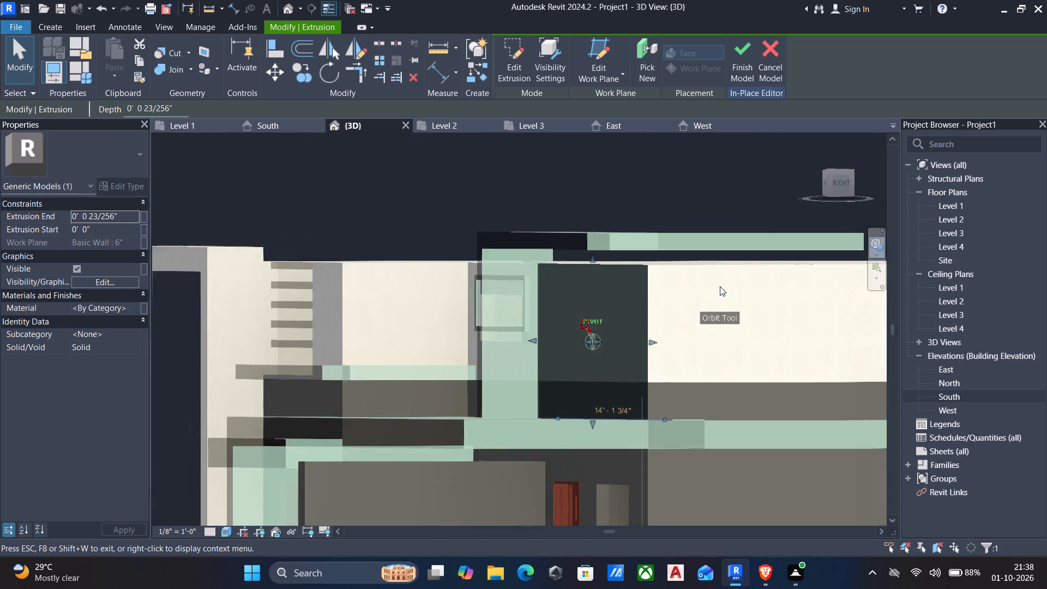
drag(720, 286, 809, 294)
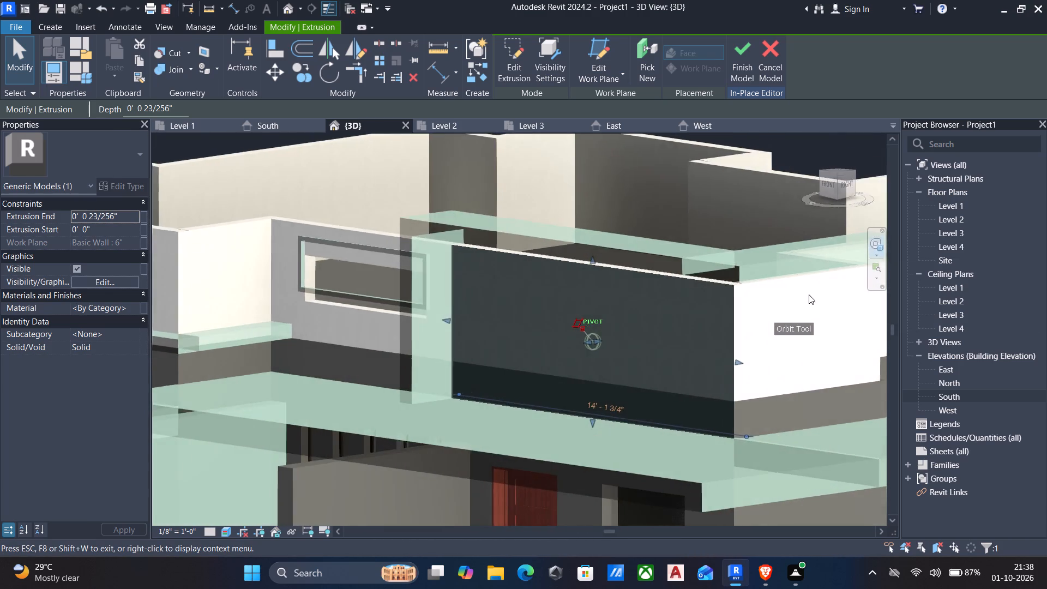
drag(809, 294, 809, 294)
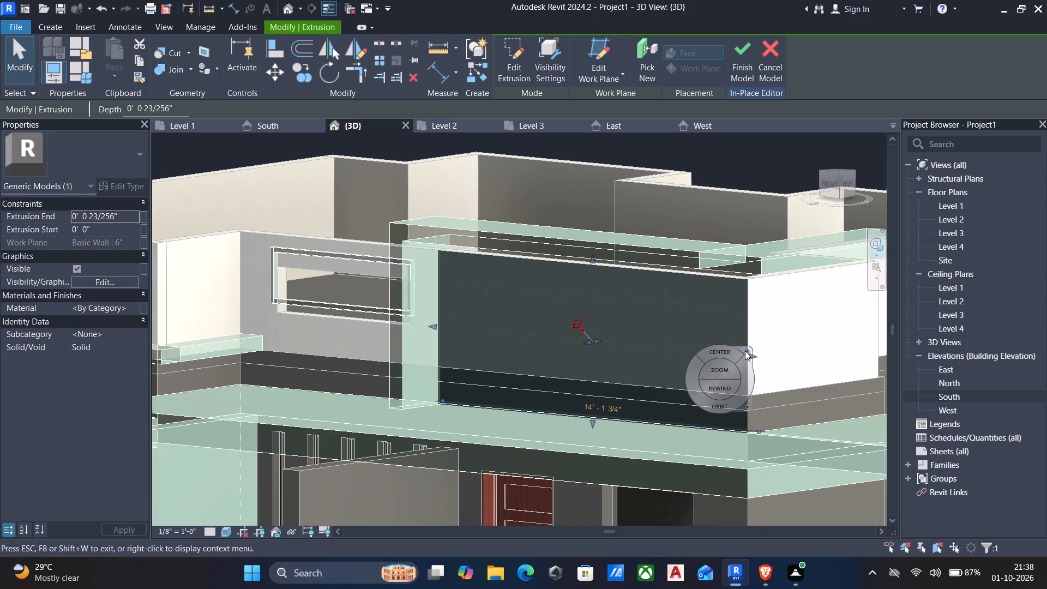
Finish the in-place model that contains the new thin parapet panel.
click(745, 351)
click(736, 52)
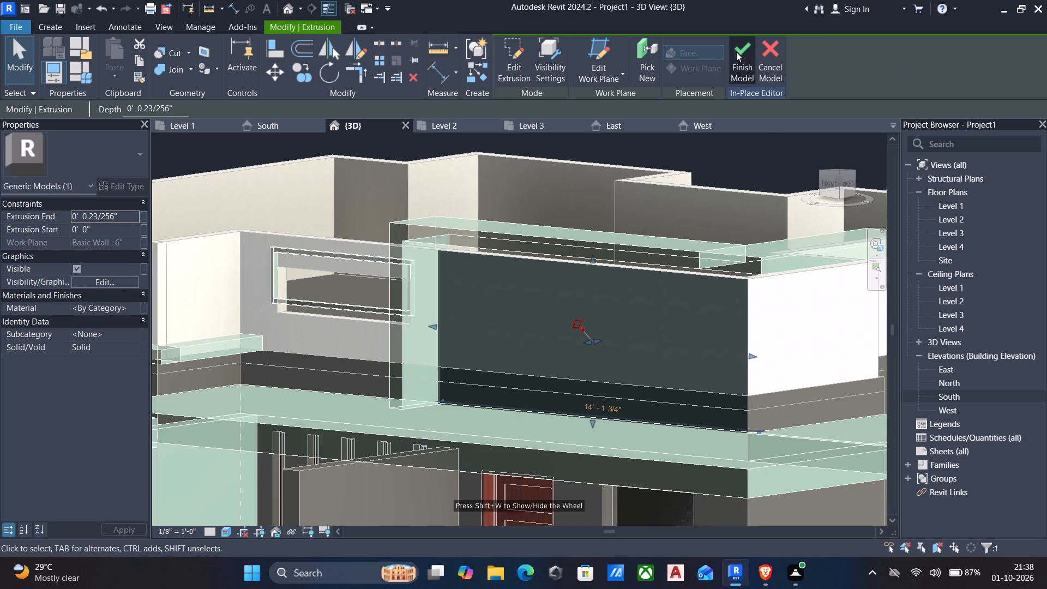
Reopen the in-place facade model for editing.
scroll(666, 371, up, 4)
scroll(665, 372, down, 3)
middle_drag(665, 372, 704, 328)
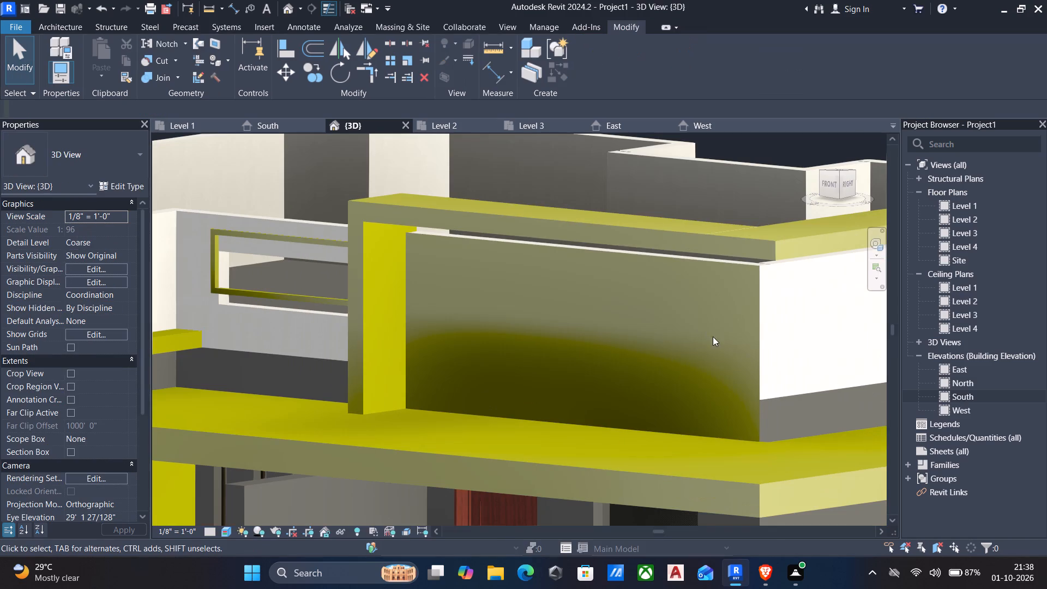
click(759, 350)
scroll(759, 350, down, 5)
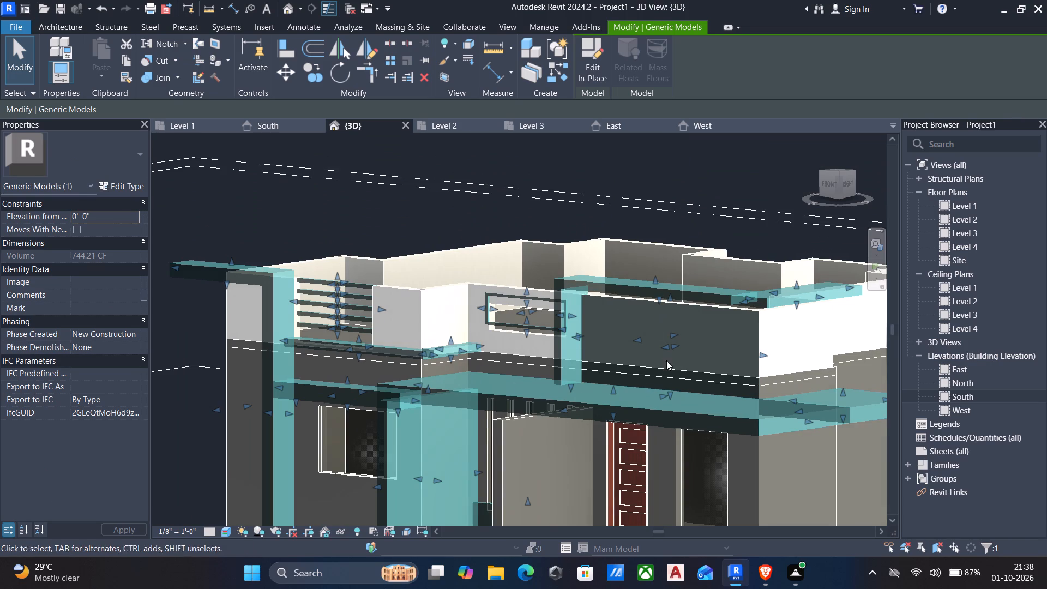
click(582, 58)
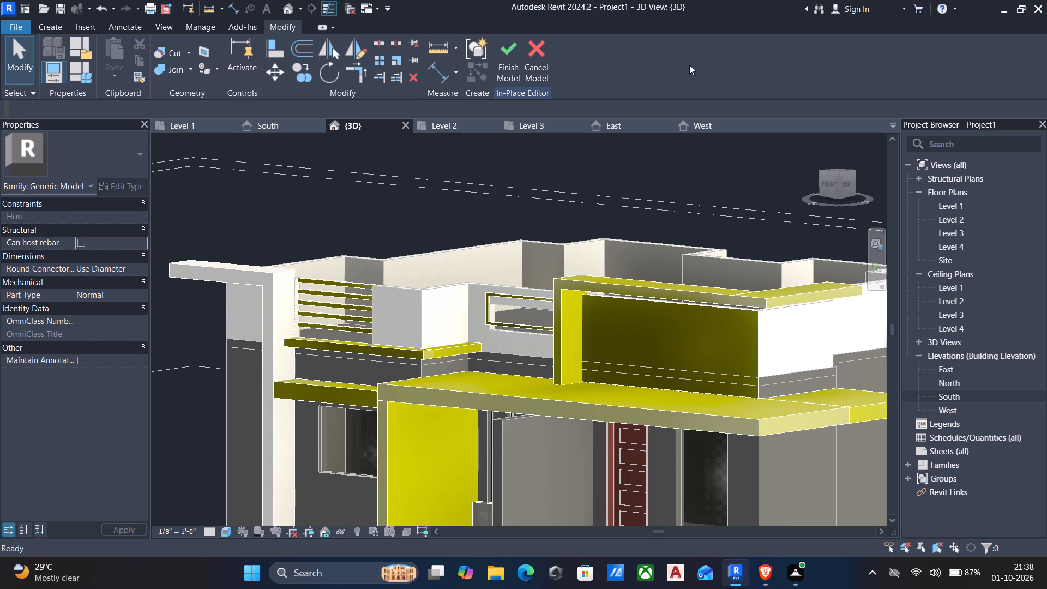
Create a new material named "wood material" for the thin panel on the parapet wall.
click(756, 334)
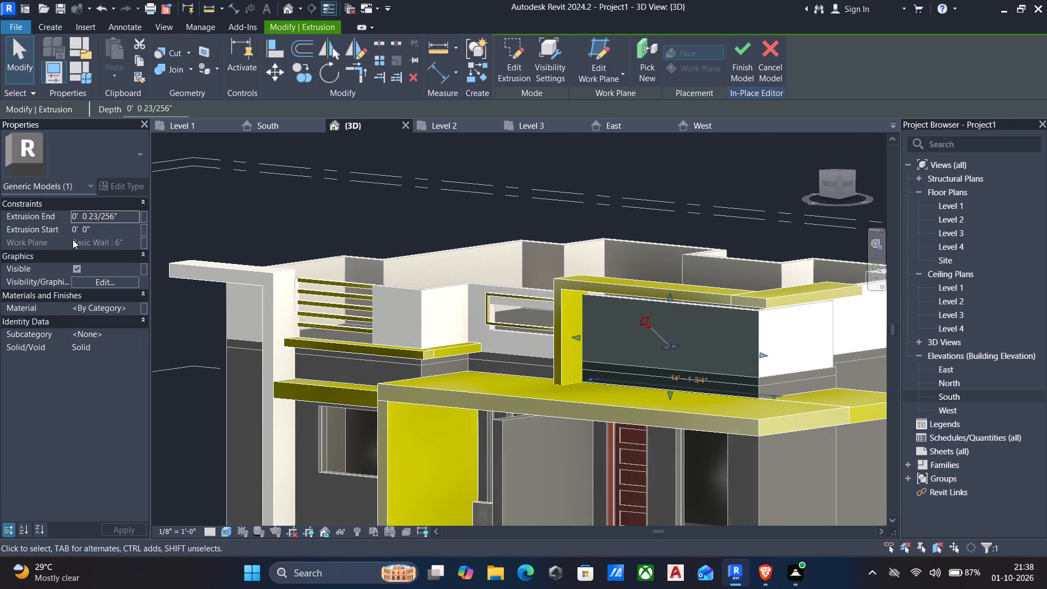
click(135, 310)
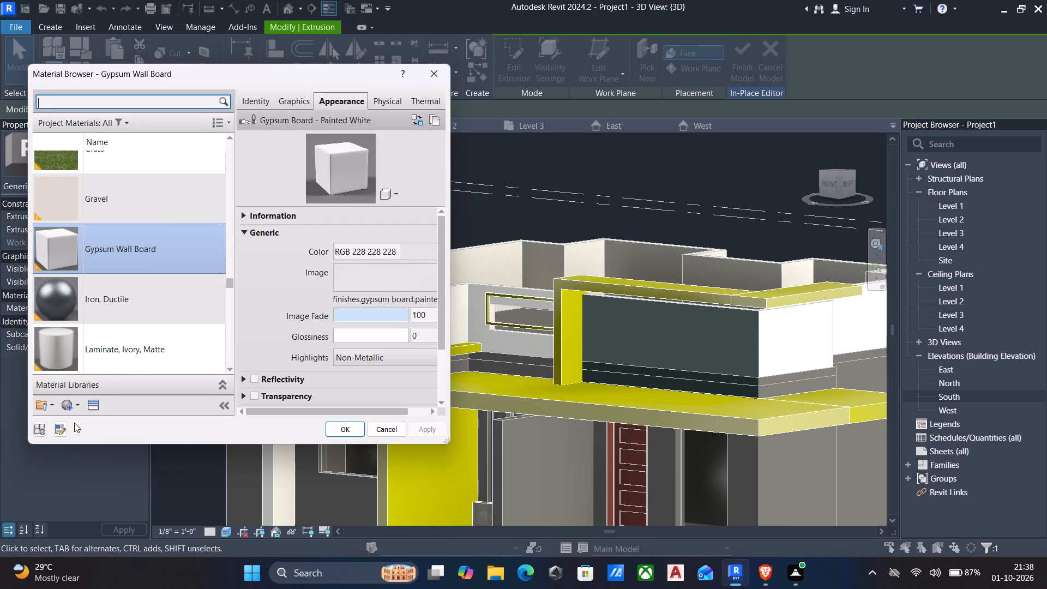
click(70, 400)
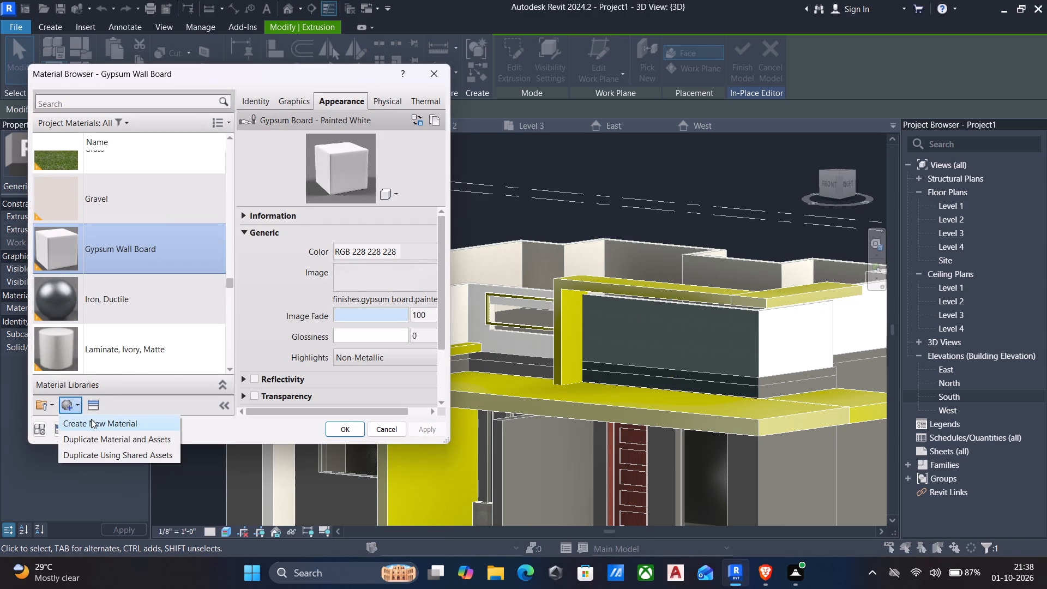
click(91, 419)
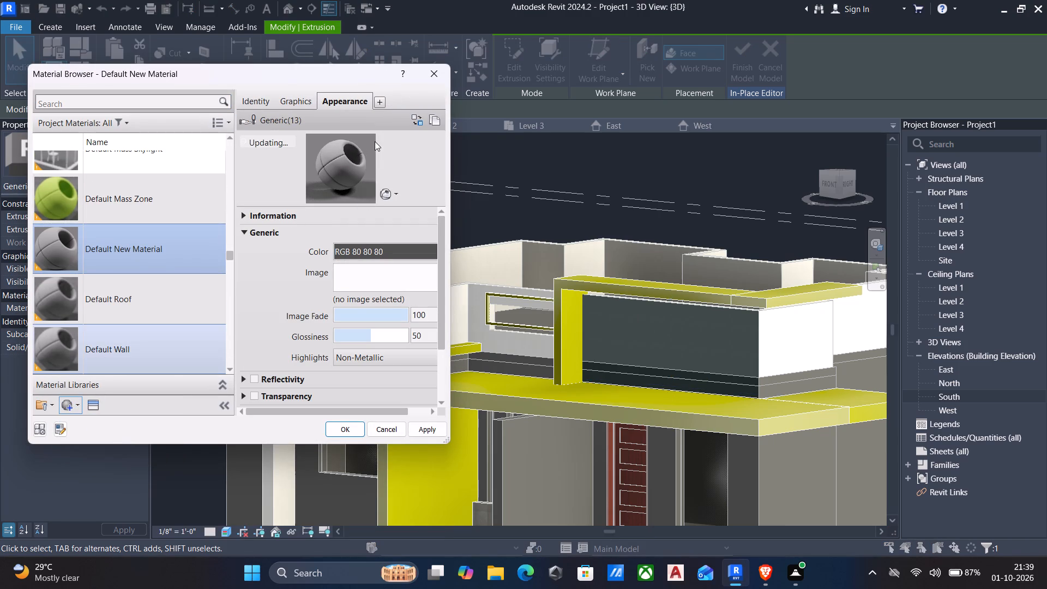
click(251, 104)
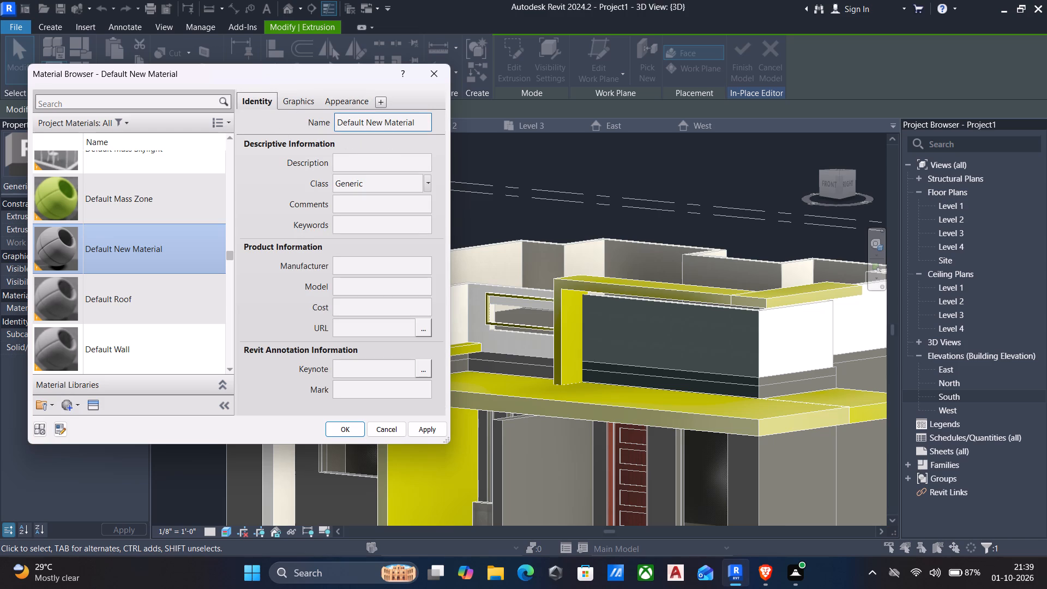
drag(417, 124, 442, 147)
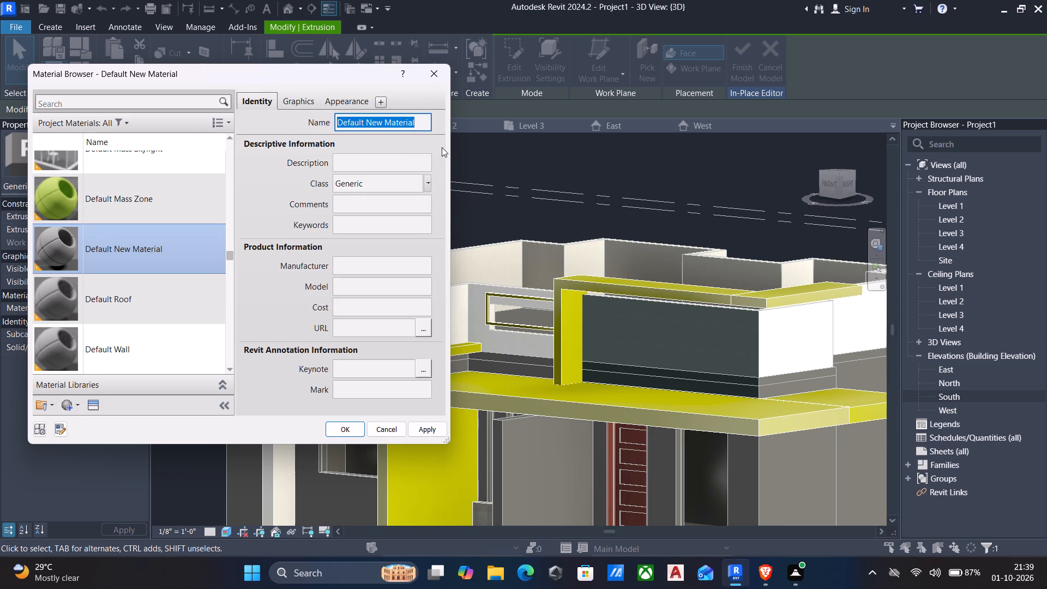
key(BackSpace)
text(wood)
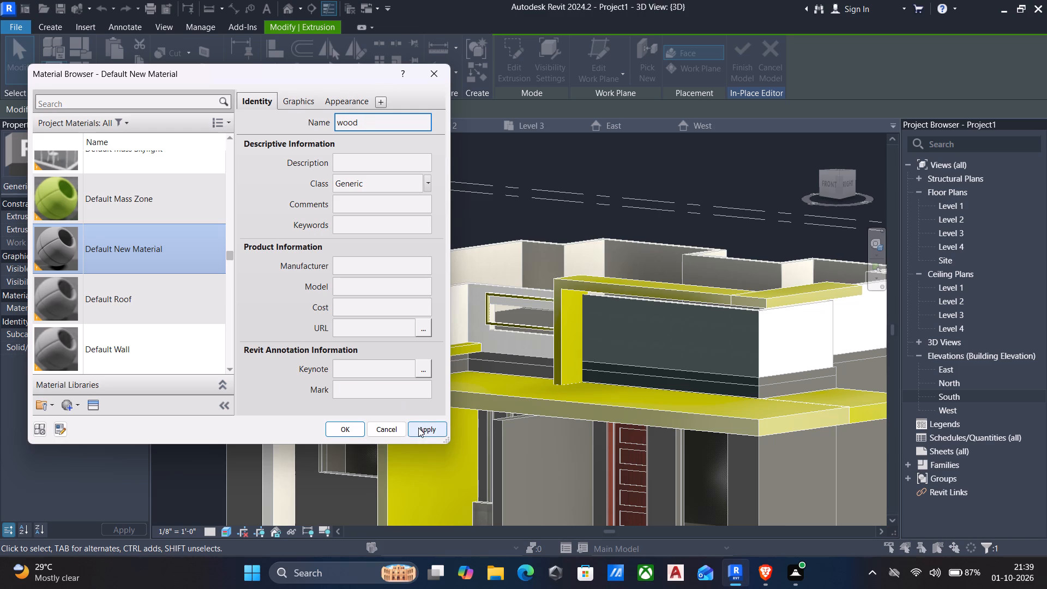
click(398, 117)
key(space)
text(mat)
text(erial)
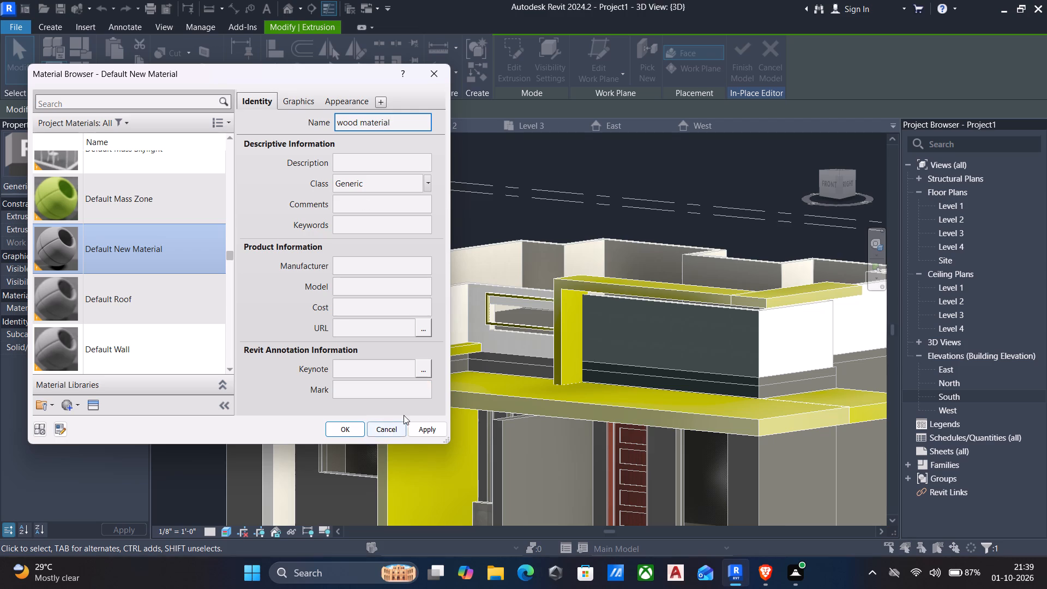
click(424, 428)
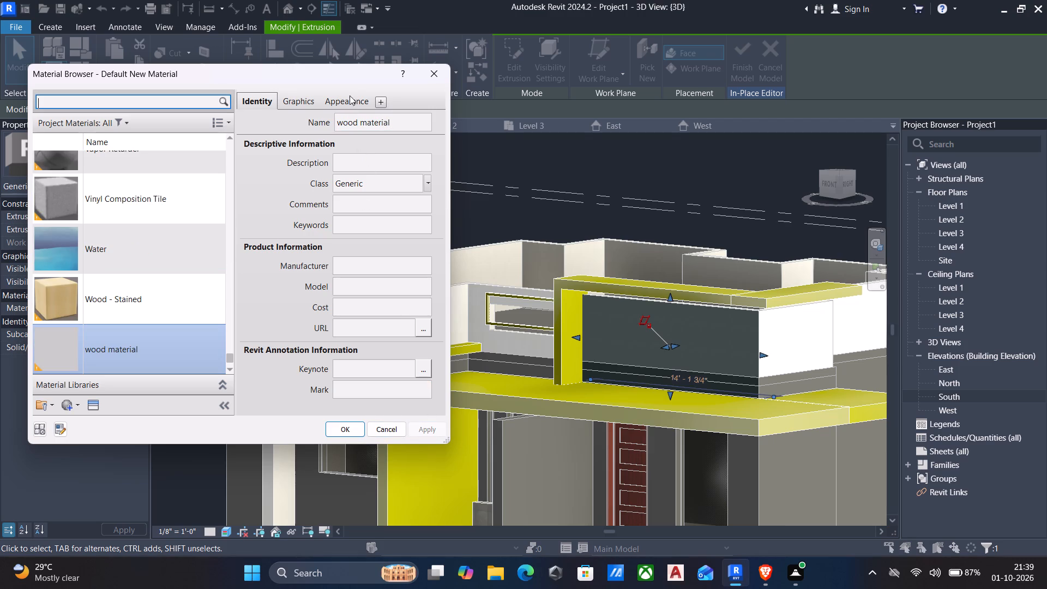
Load texture.jpeg as the appearance image of the wood material.
click(349, 98)
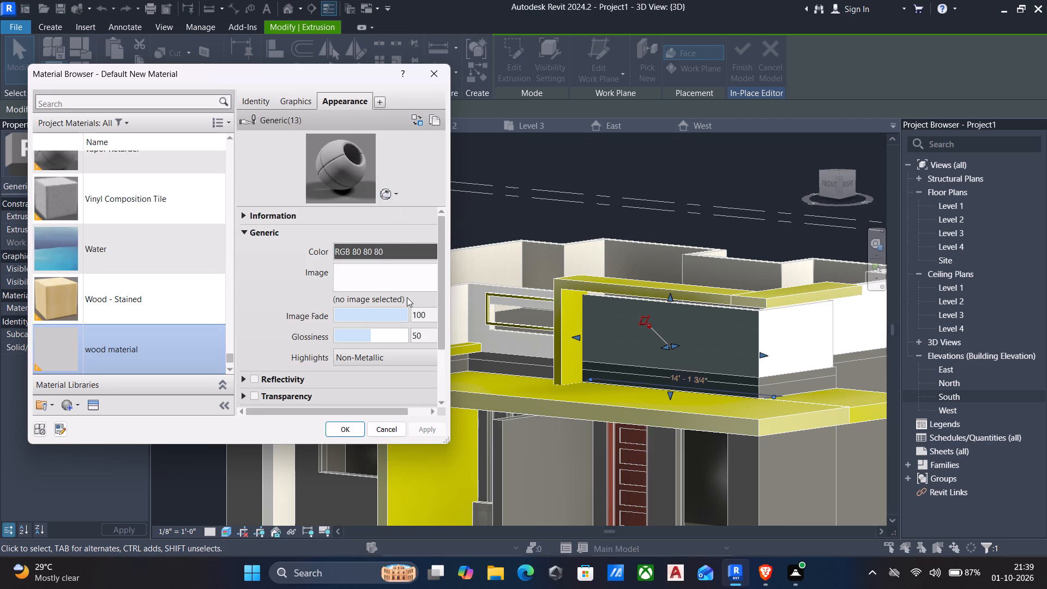
click(398, 284)
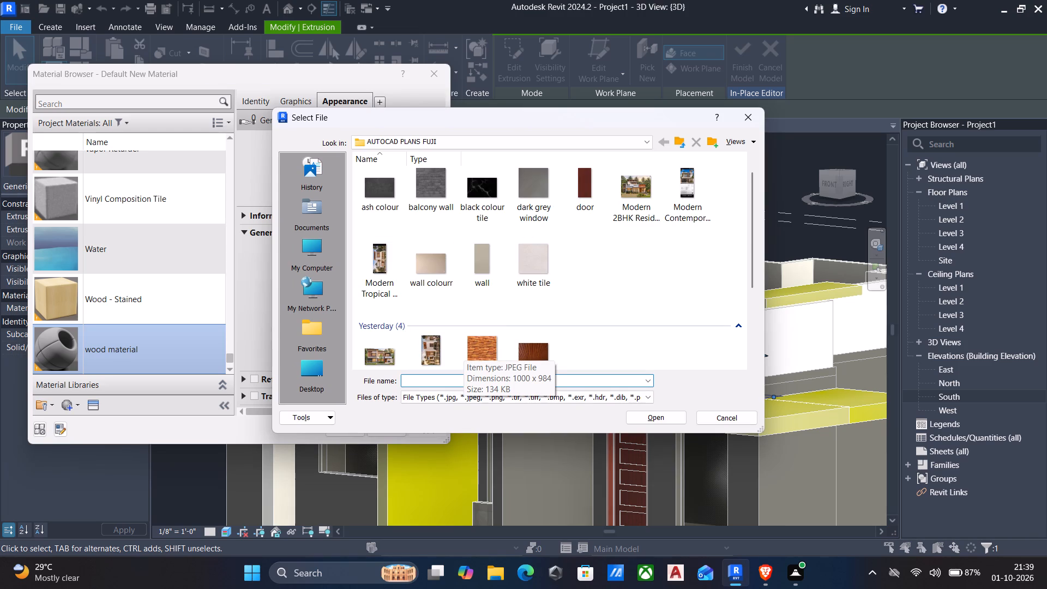
click(486, 343)
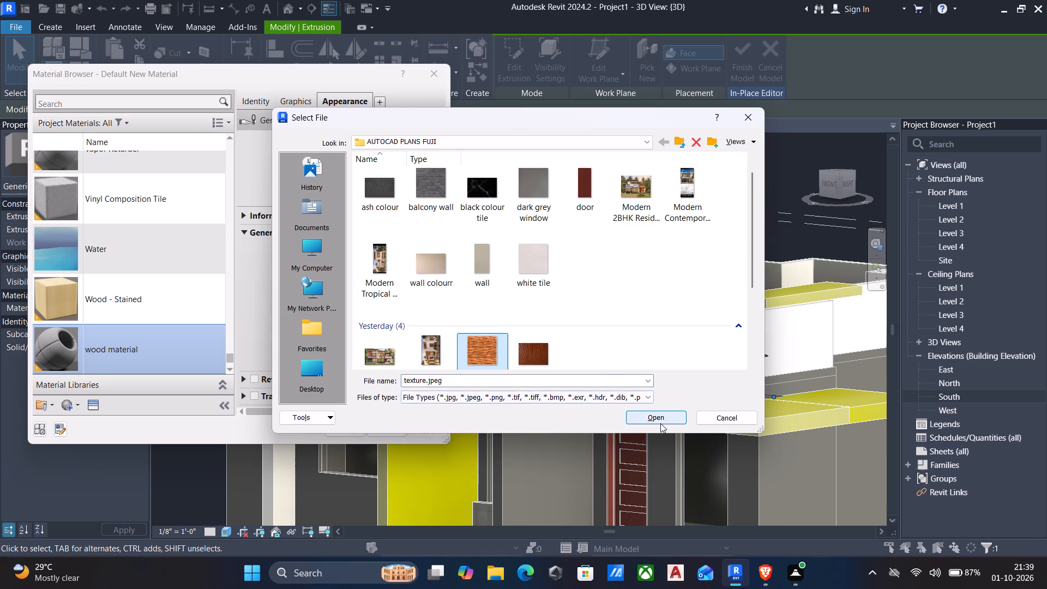
click(659, 423)
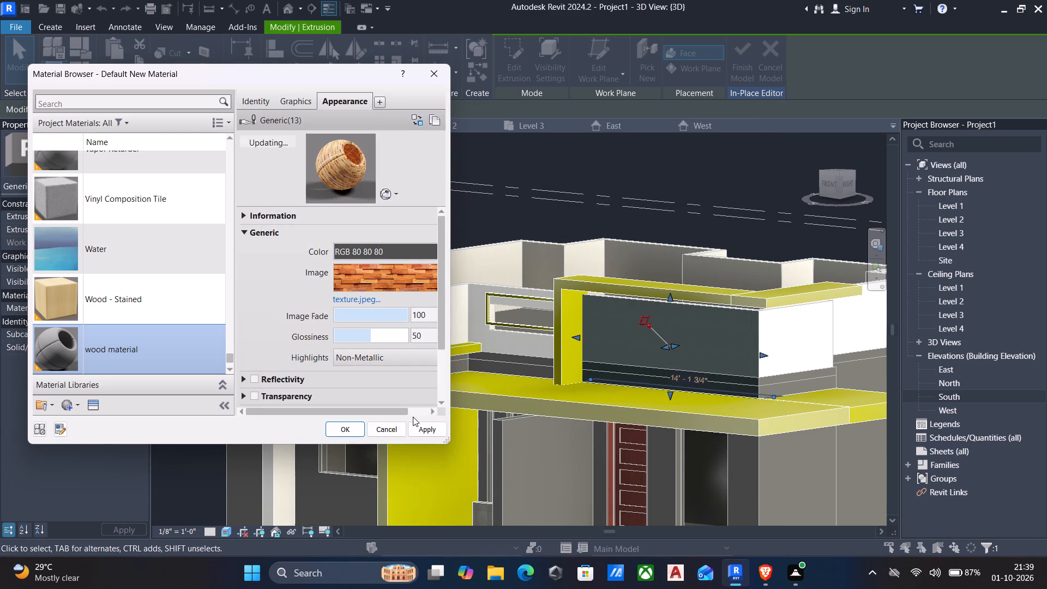
Set the wood texture's sample size to 5'-0" and apply it to the material.
drag(444, 316, 445, 363)
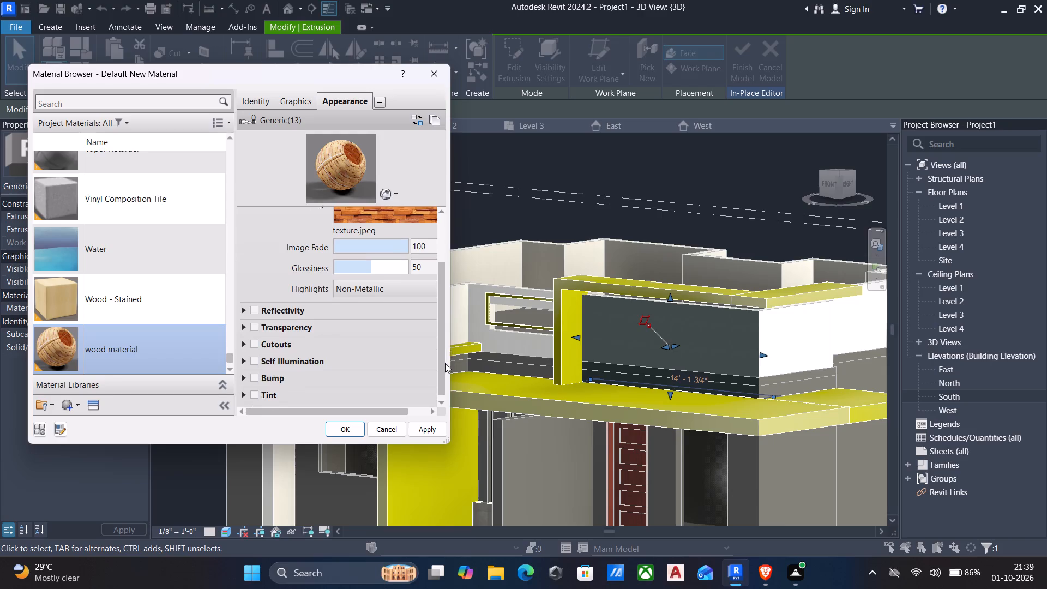
drag(445, 363, 453, 289)
click(416, 278)
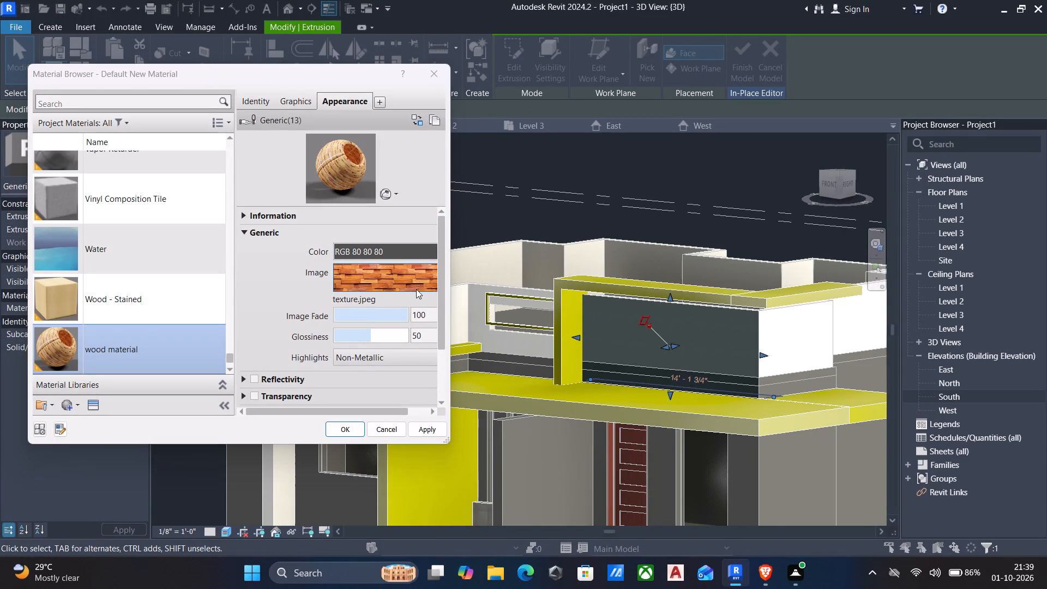
drag(242, 312, 238, 354)
click(155, 339)
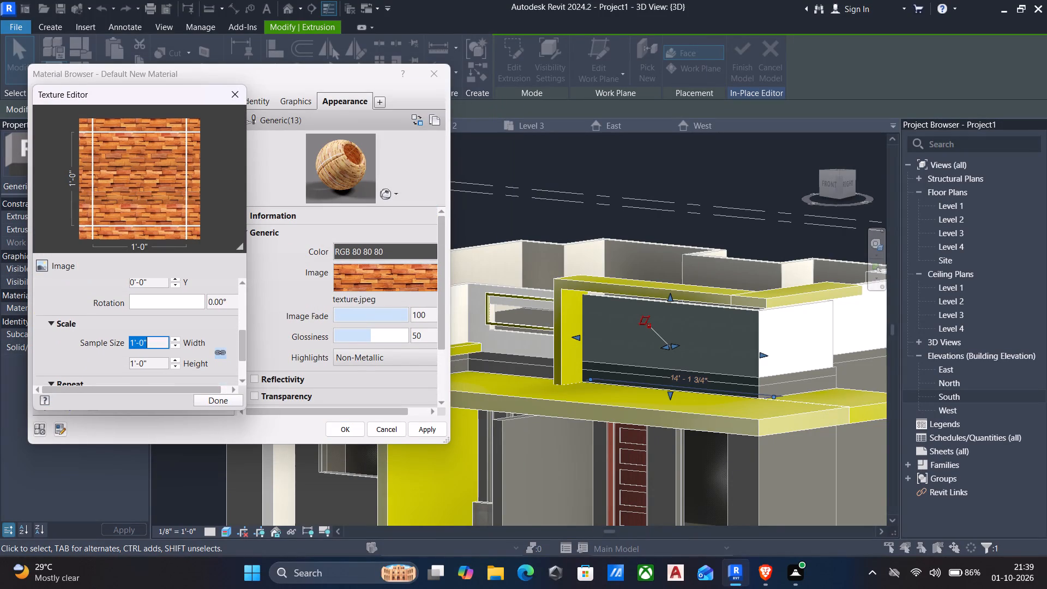
text(5')
key(Return)
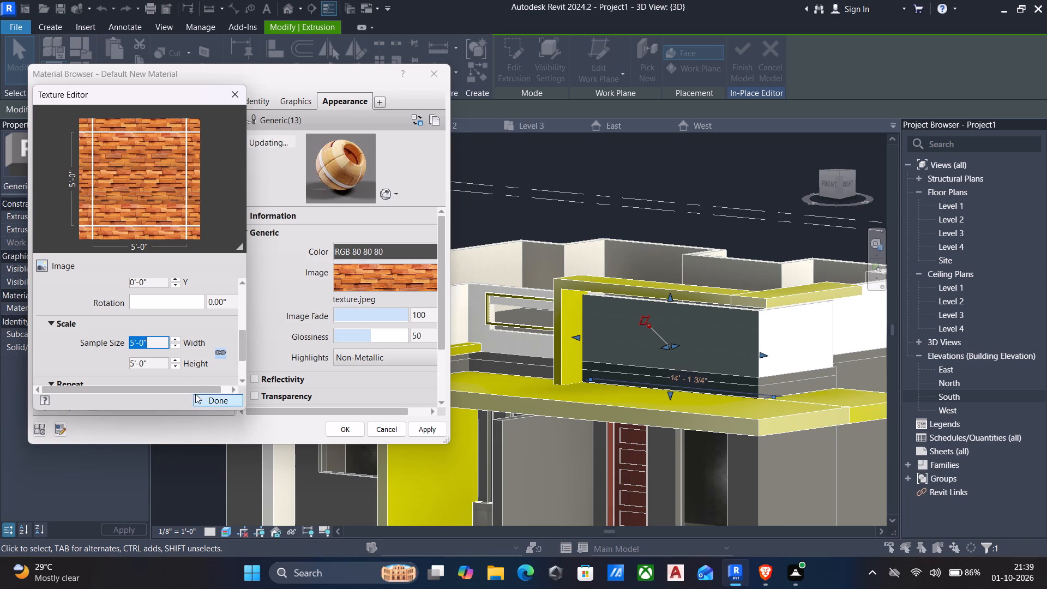
click(206, 395)
click(421, 427)
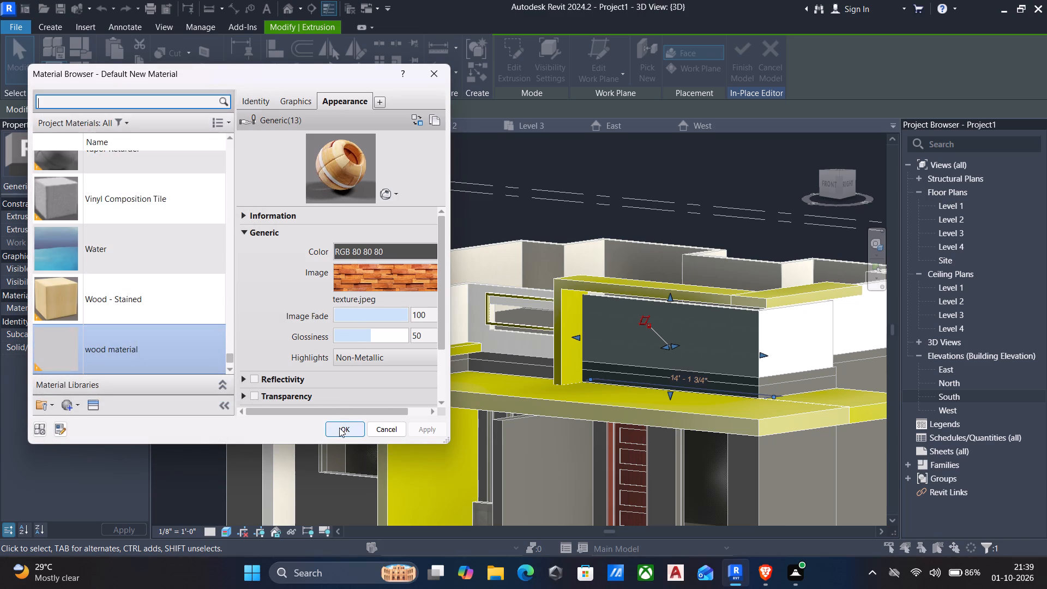
Assign the wood material to the thin parapet panel and finish the in-place model, dismissing the save reminder.
click(339, 428)
scroll(681, 378, down, 3)
scroll(778, 211, up, 1)
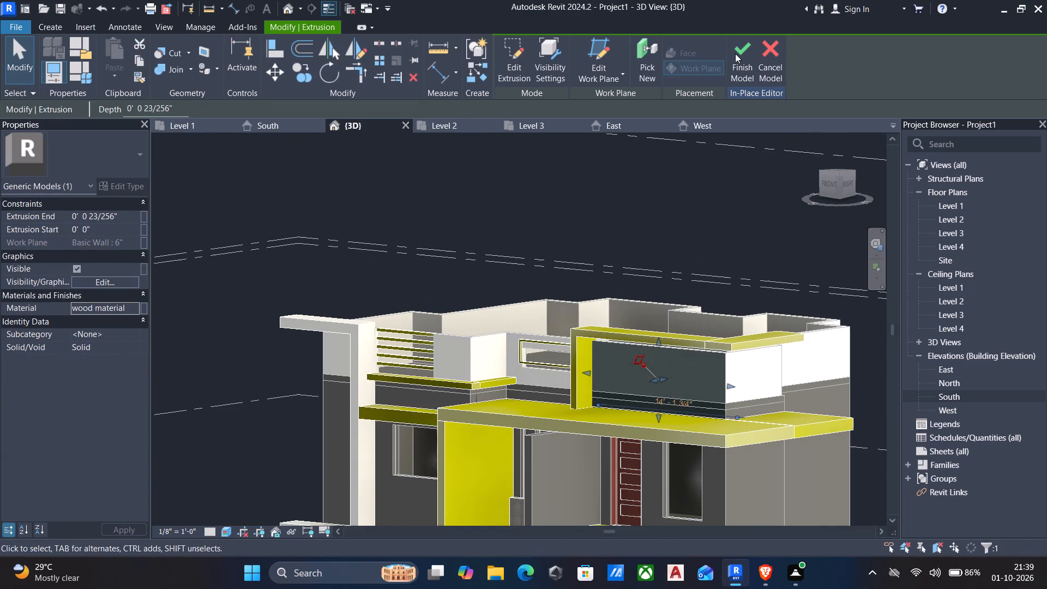
click(737, 53)
scroll(617, 363, down, 4)
middle_drag(617, 380, 663, 305)
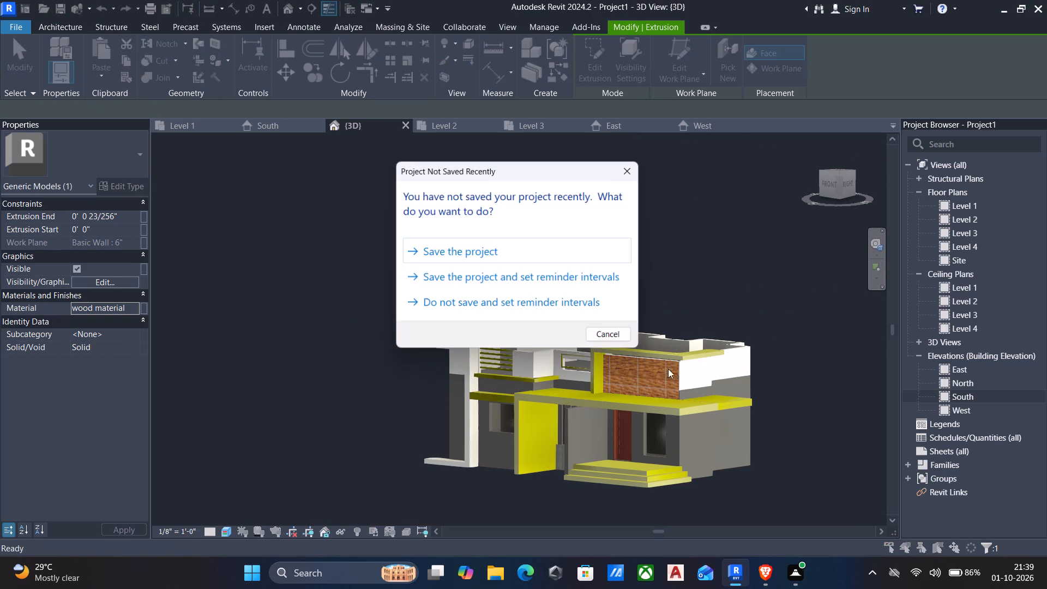
click(626, 169)
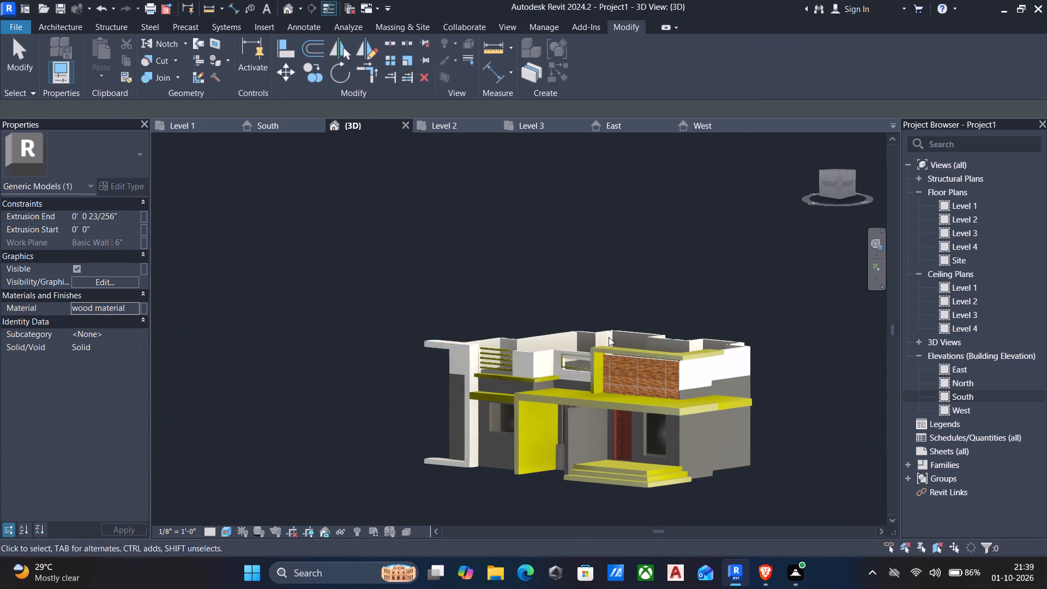
Examine the wood-textured parapet panel up close and the whole house from several angles.
scroll(607, 363, up, 11)
scroll(671, 408, up, 1)
middle_drag(671, 408, 531, 316)
scroll(528, 318, down, 4)
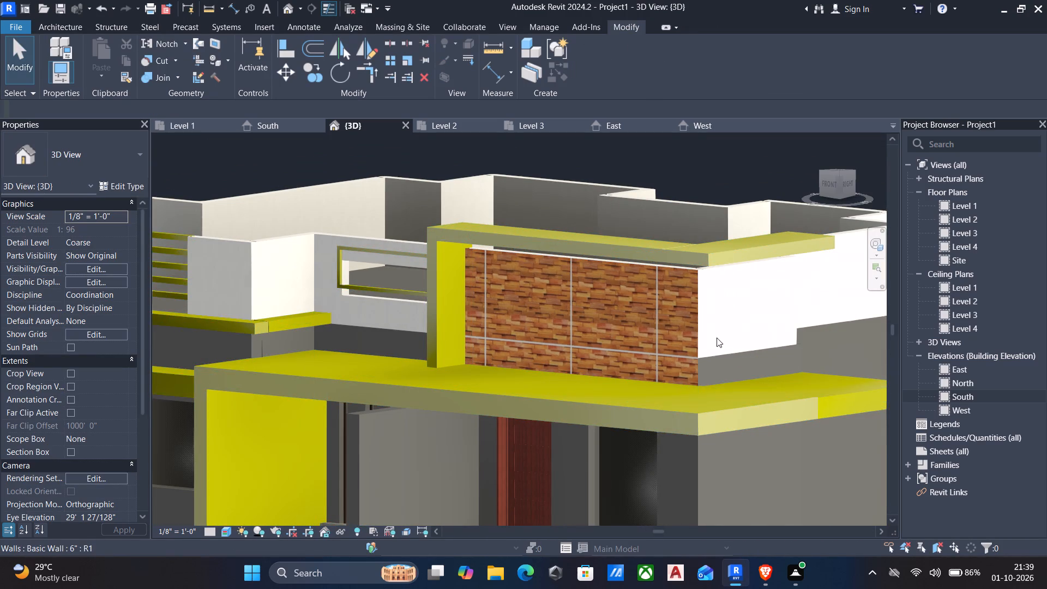
scroll(705, 336, up, 4)
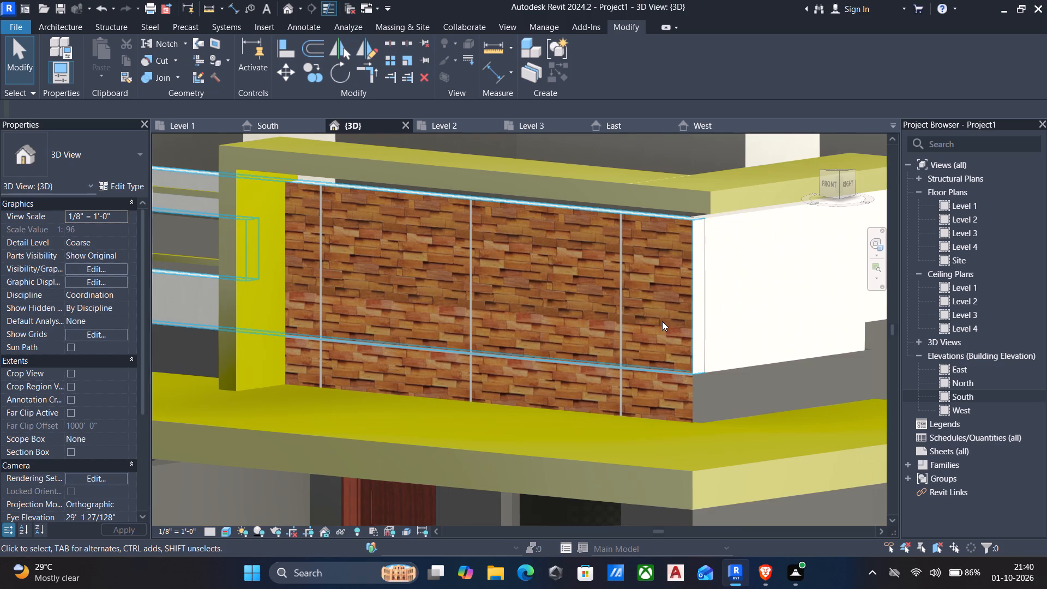
scroll(662, 321, down, 9)
scroll(624, 367, down, 2)
middle_drag(624, 374, 654, 372)
click(877, 242)
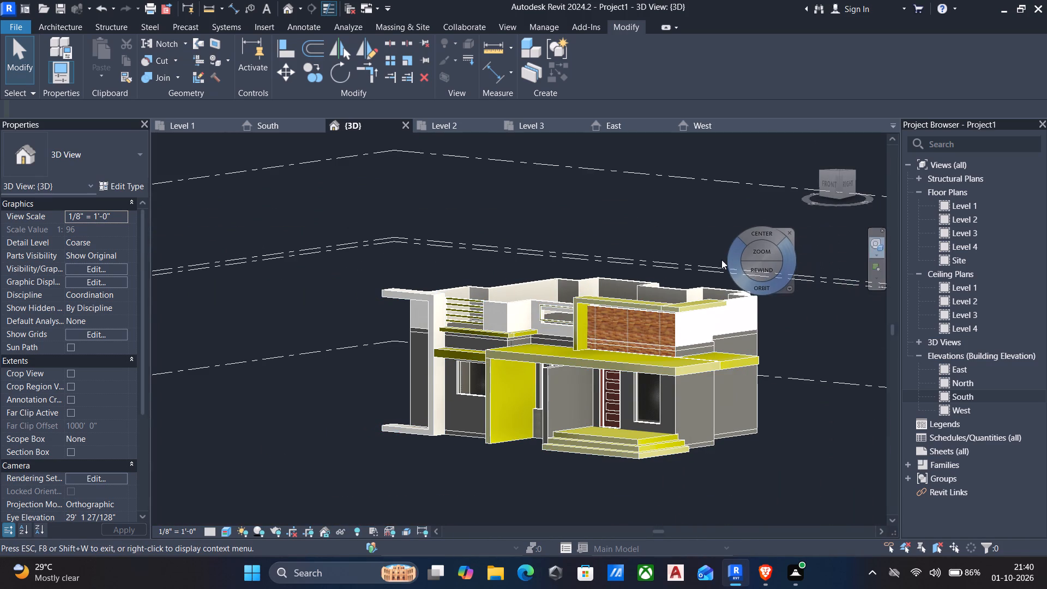
drag(728, 274, 699, 279)
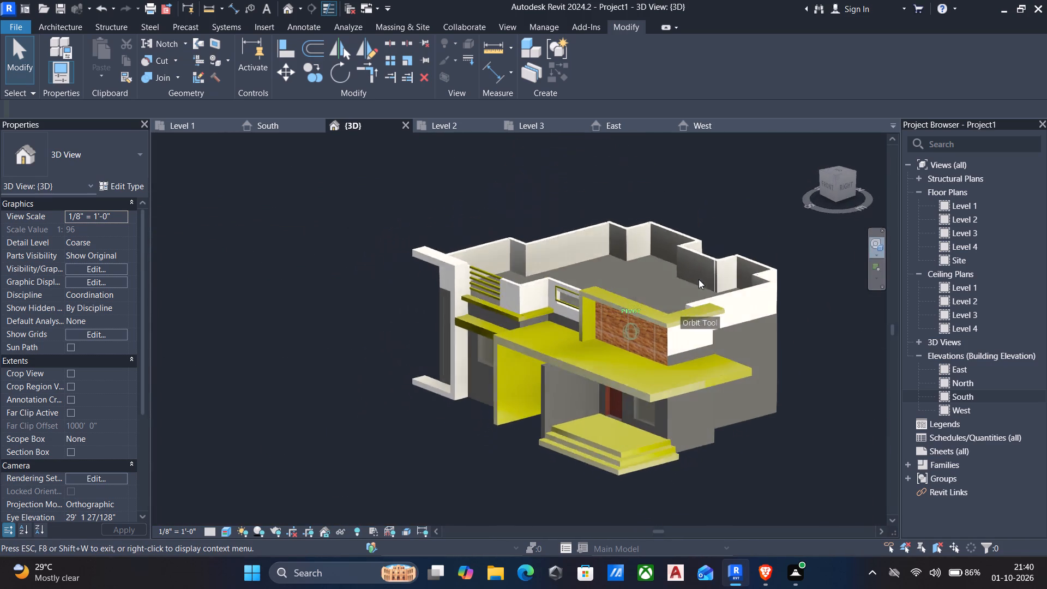
drag(699, 279, 763, 314)
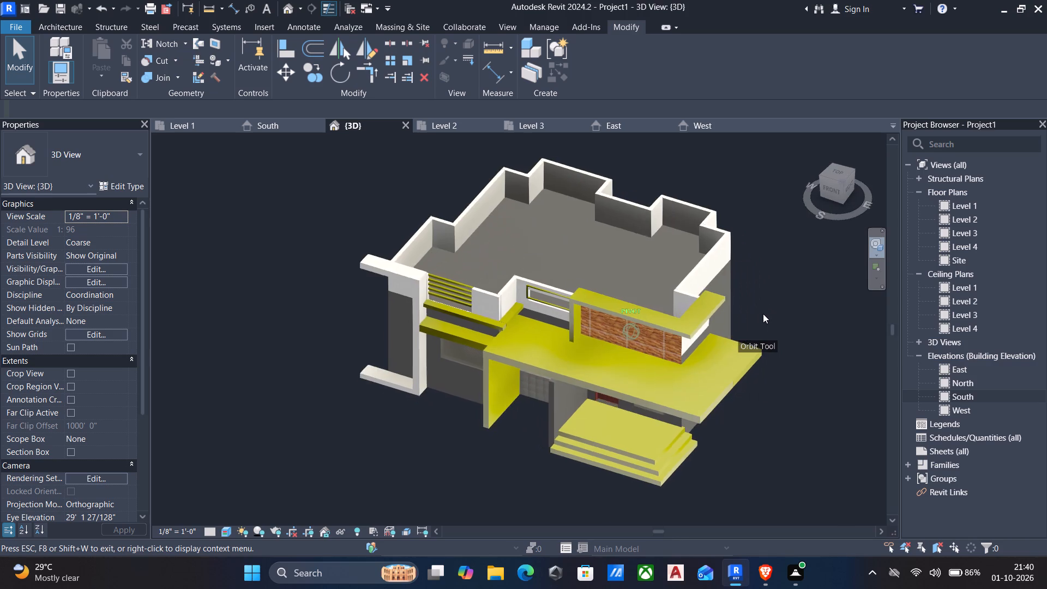
drag(763, 314, 867, 277)
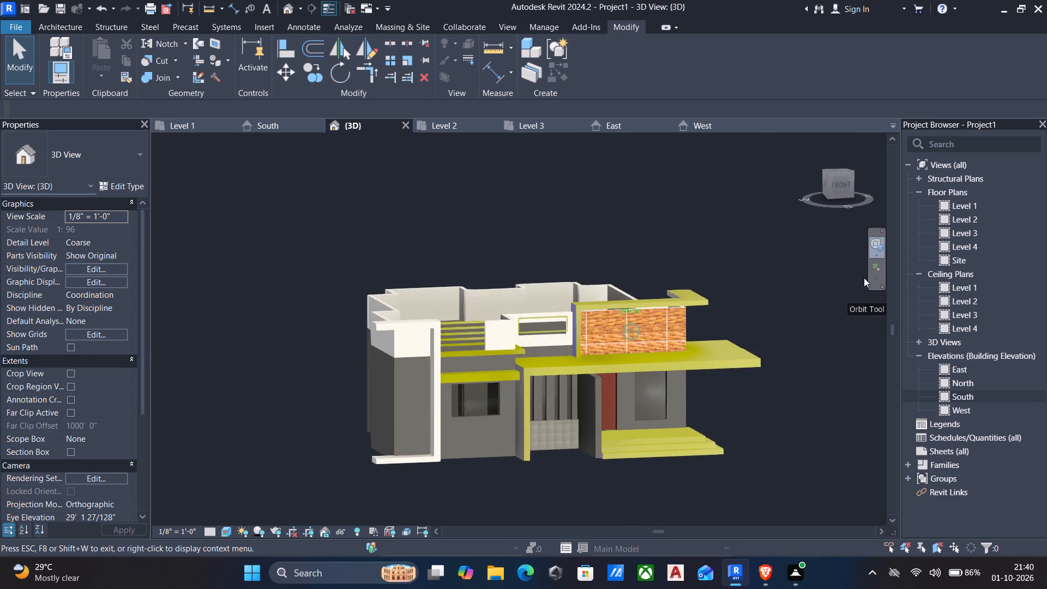
click(743, 306)
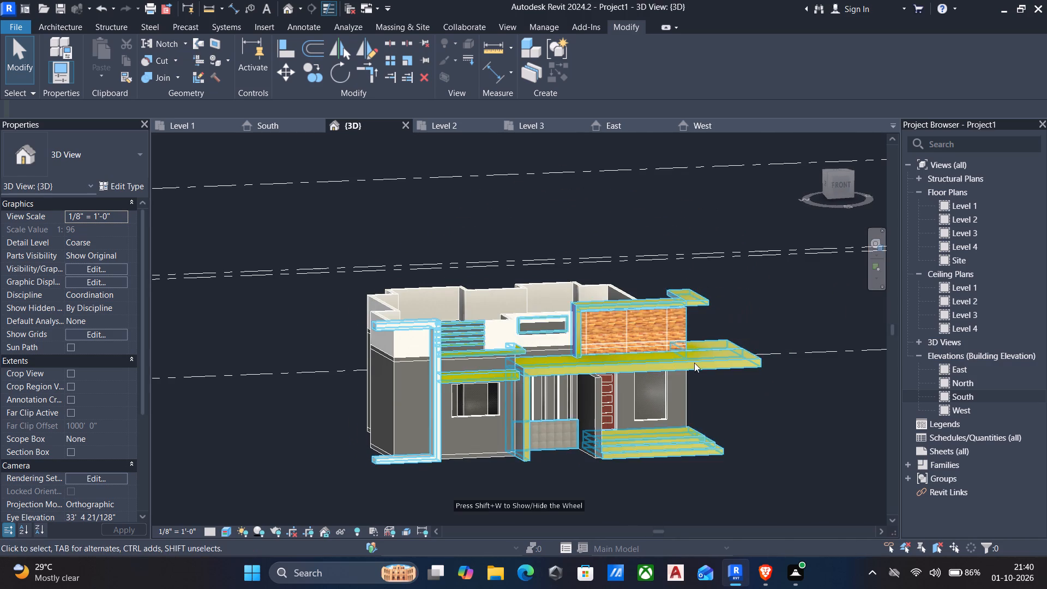
Place a vertical curtain grid line at the midpoint of the glazed window beside the red entrance door, 2'-0" from each side.
scroll(679, 372, up, 1)
middle_drag(678, 374, 706, 260)
middle_drag(696, 278, 678, 337)
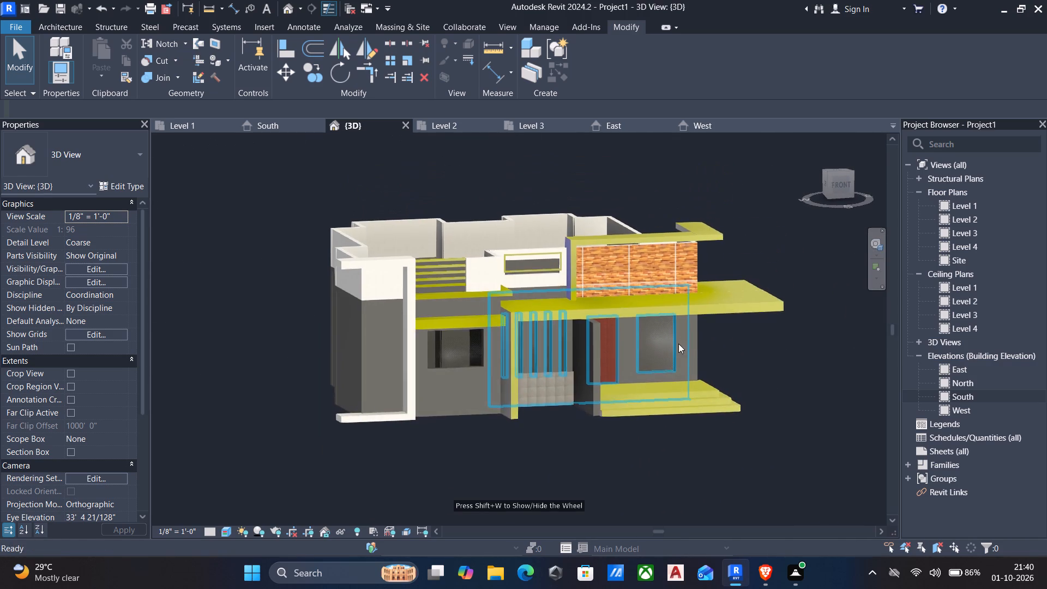
scroll(658, 382, up, 4)
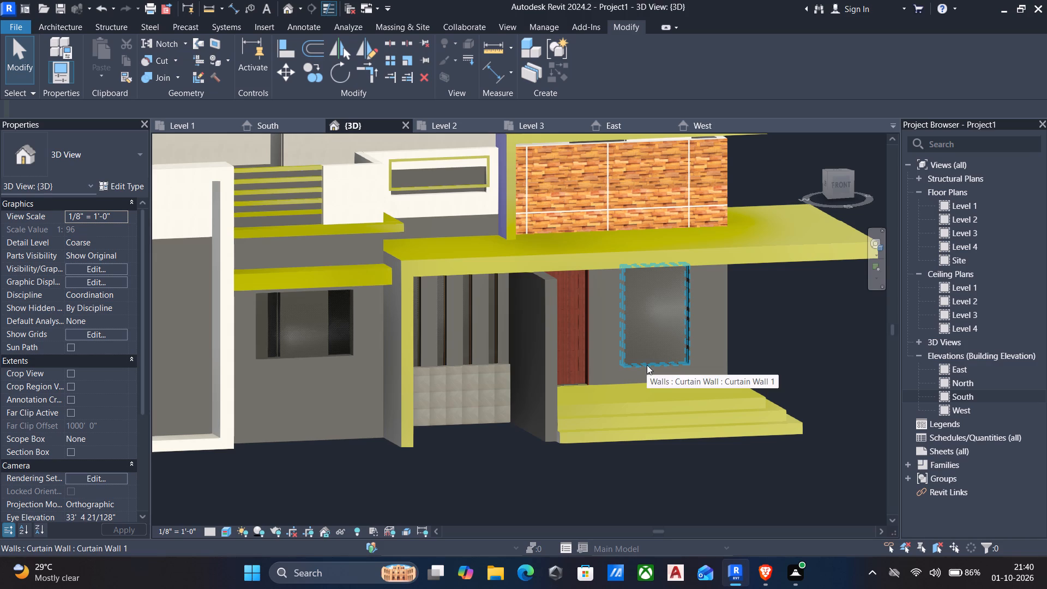
click(71, 26)
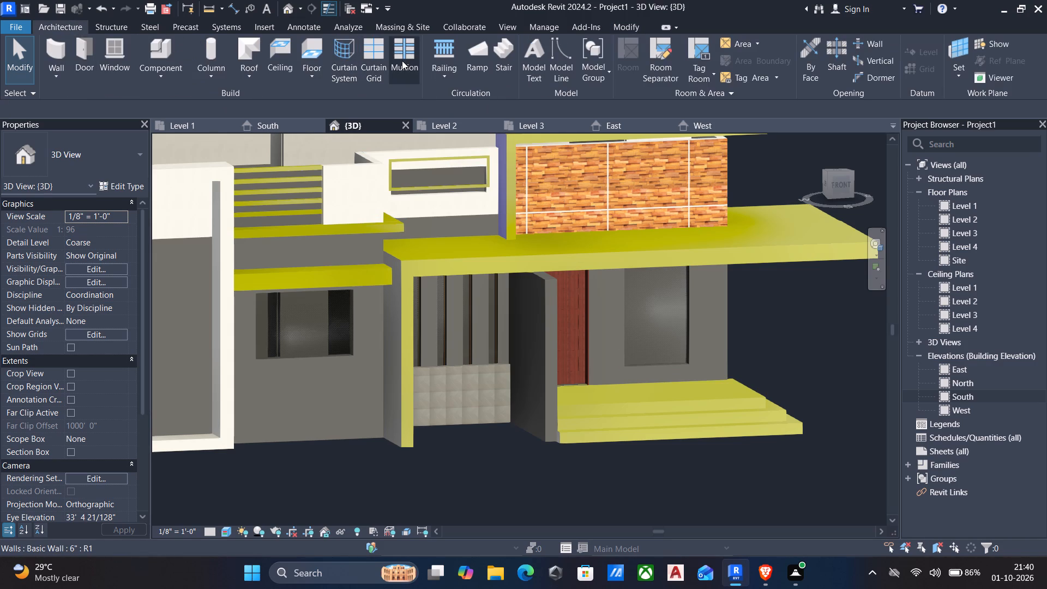
click(382, 60)
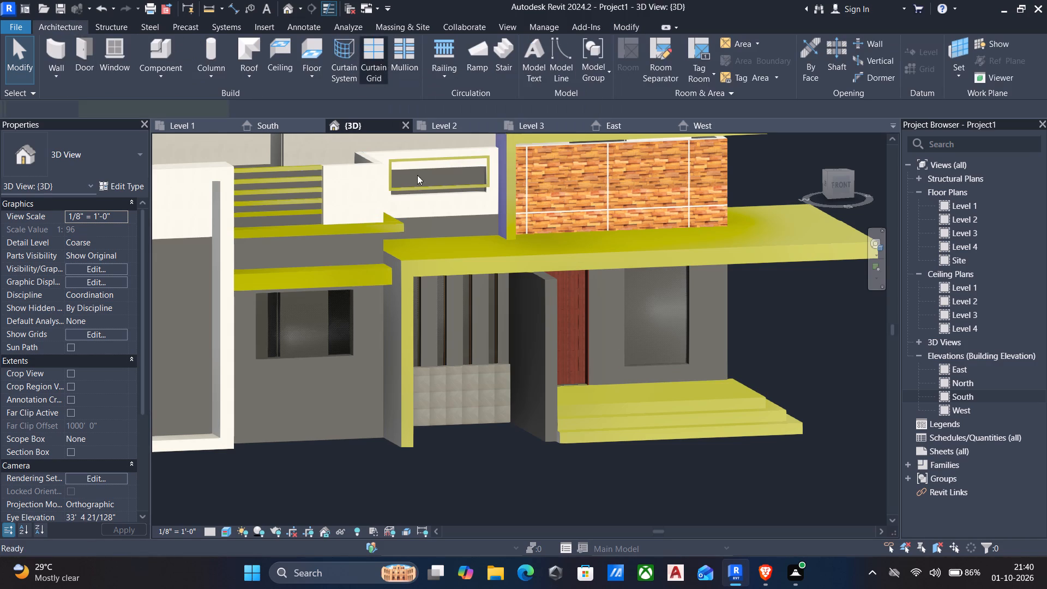
scroll(642, 358, up, 3)
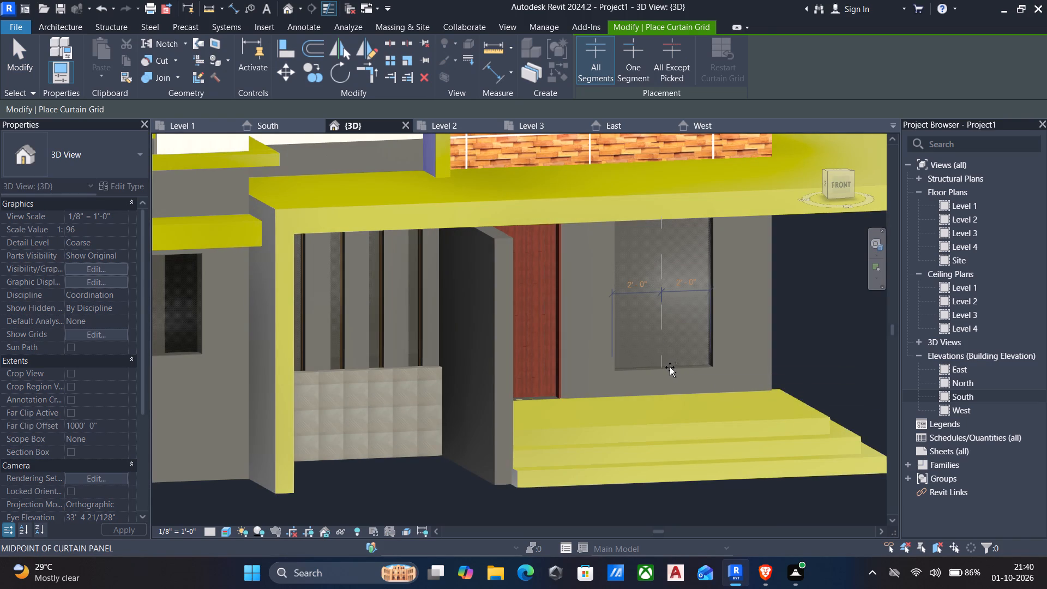
click(670, 367)
Add two vertical curtain grid lines to the wide front window, about 1'-9" from its left edge and 1'-10" from its right edge.
scroll(645, 321, down, 2)
middle_click(642, 339)
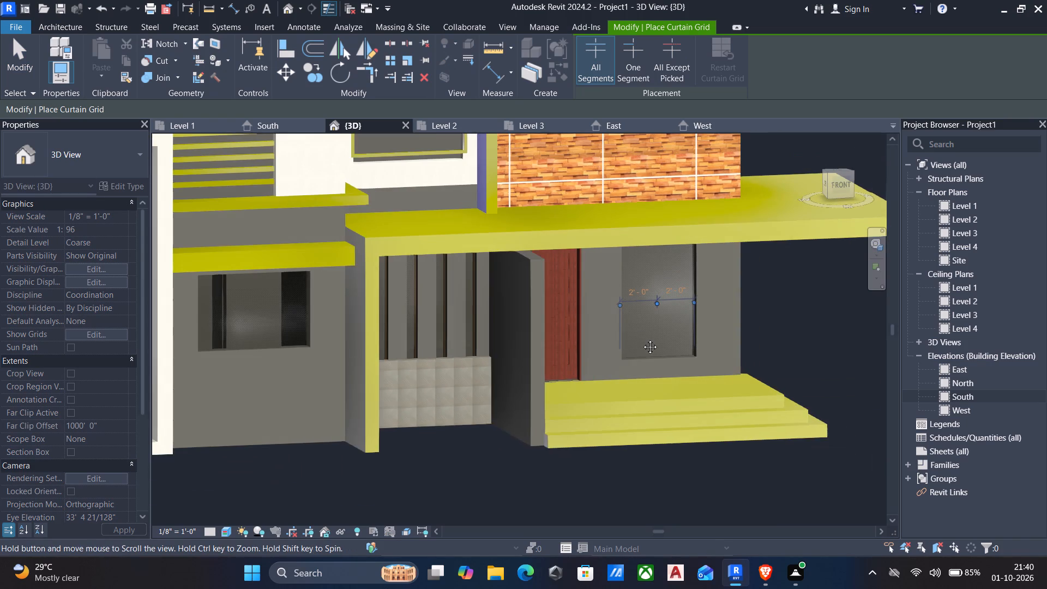
scroll(642, 339, down, 2)
scroll(496, 335, down, 2)
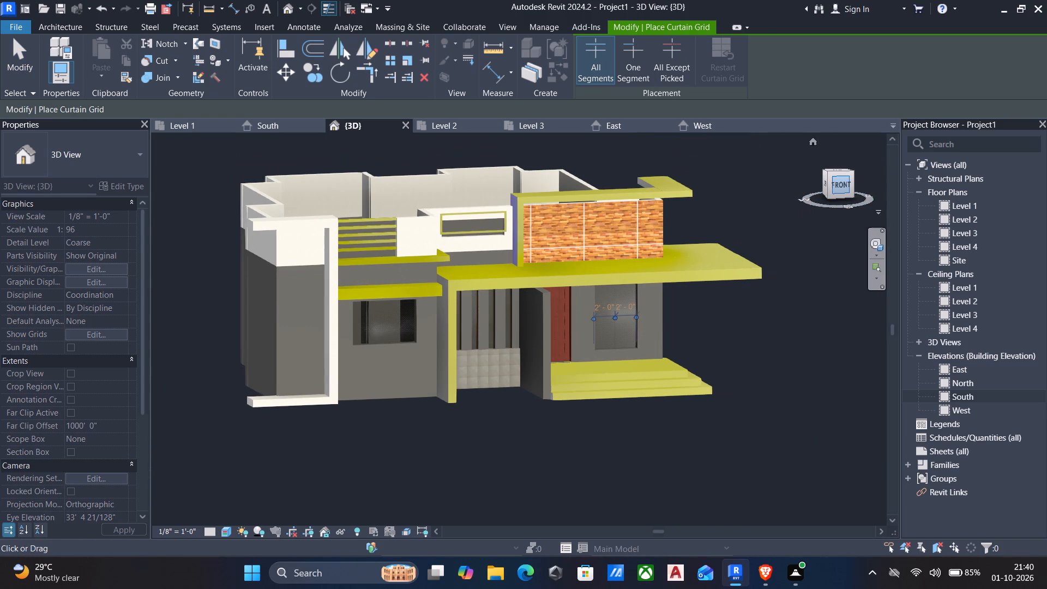
click(842, 186)
scroll(372, 311, up, 1)
scroll(372, 311, down, 9)
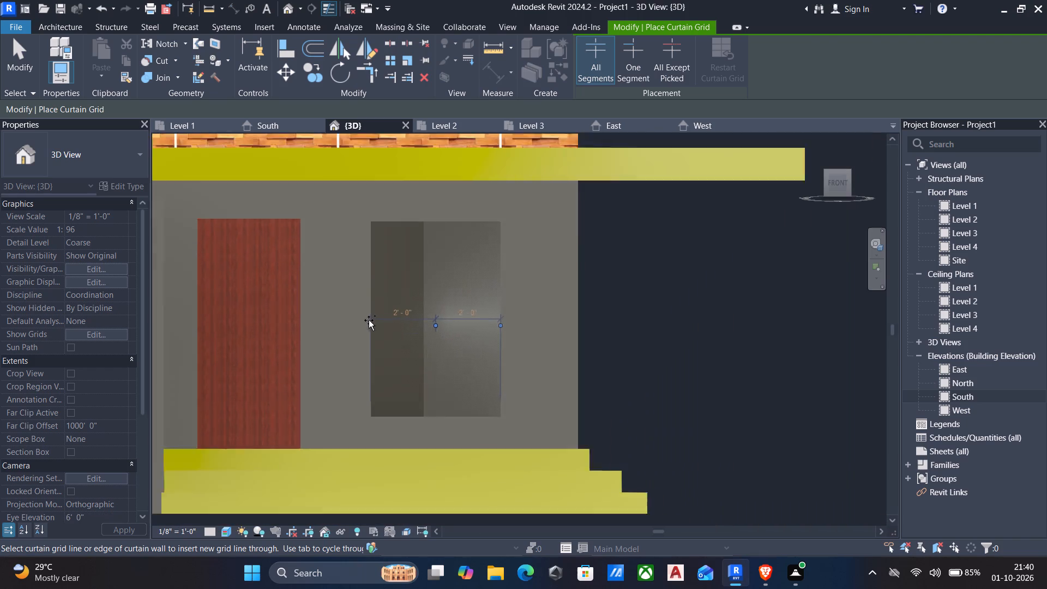
scroll(369, 320, down, 1)
middle_drag(369, 321, 654, 330)
middle_drag(374, 332, 557, 346)
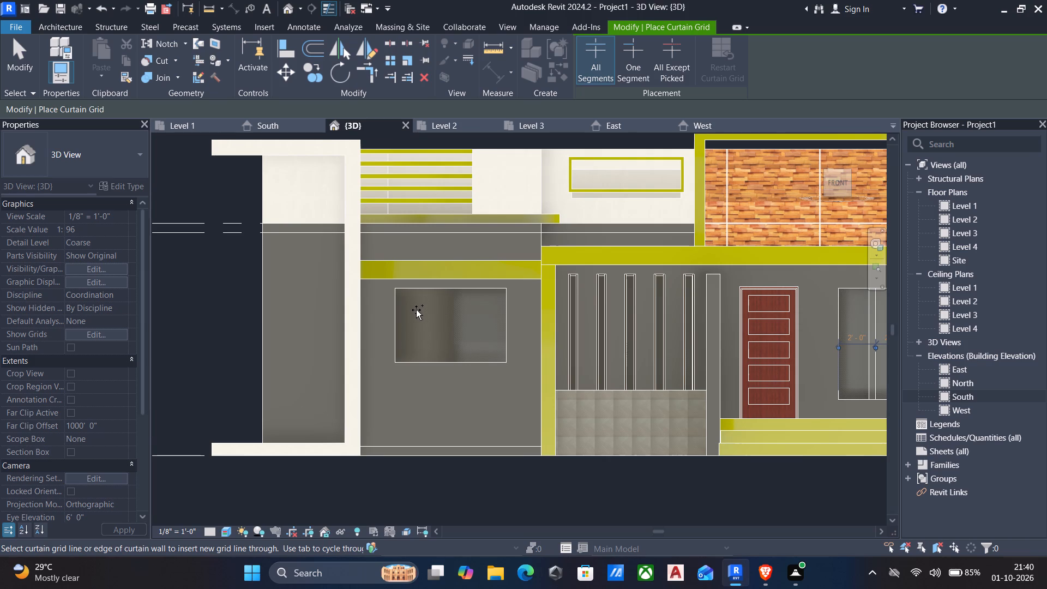
scroll(420, 300, up, 7)
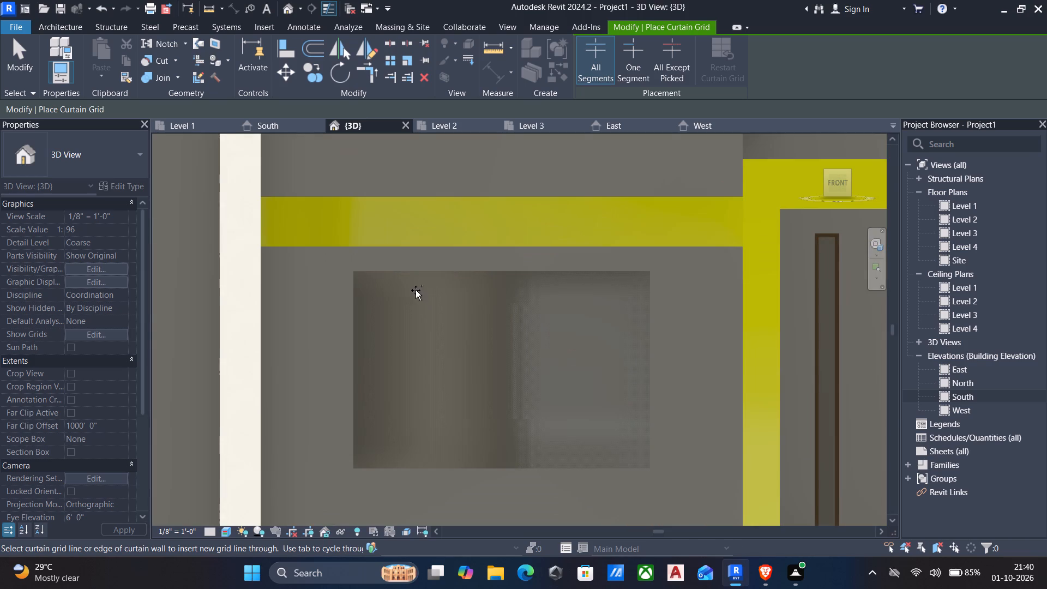
click(438, 273)
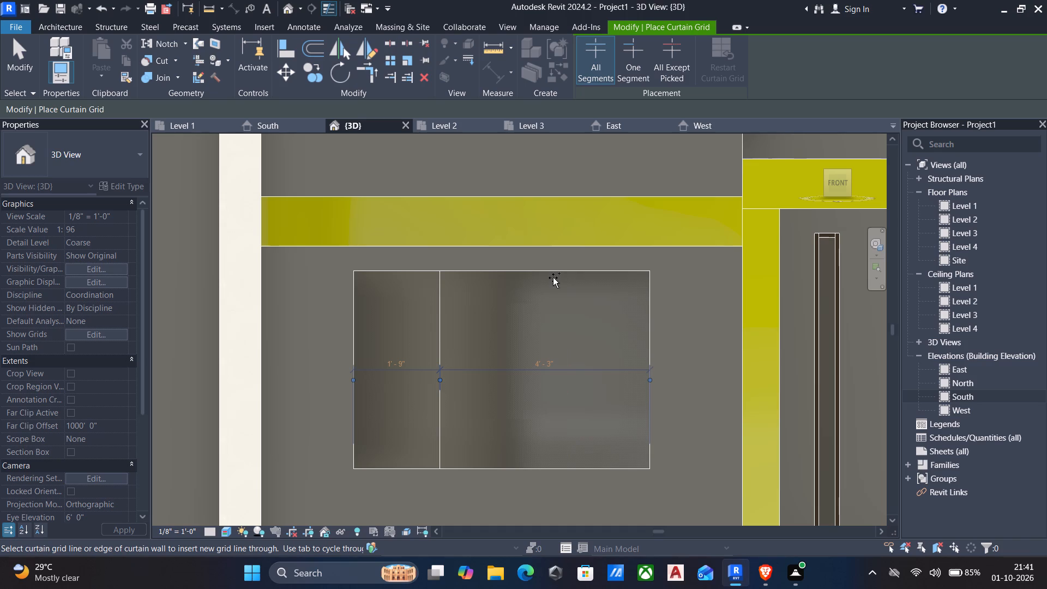
click(559, 277)
scroll(558, 280, down, 2)
scroll(492, 356, up, 1)
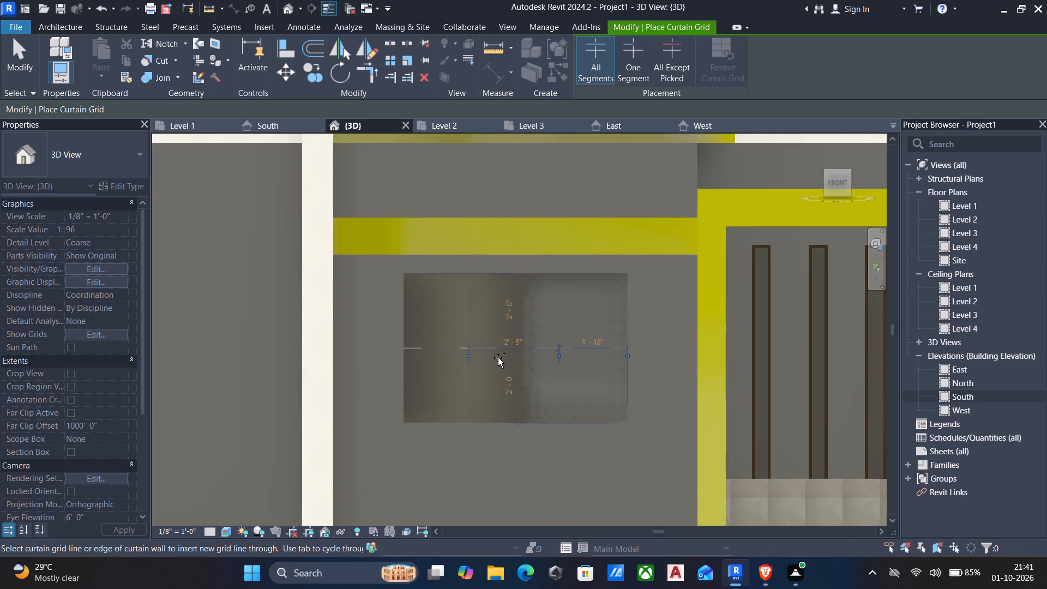
scroll(498, 358, up, 3)
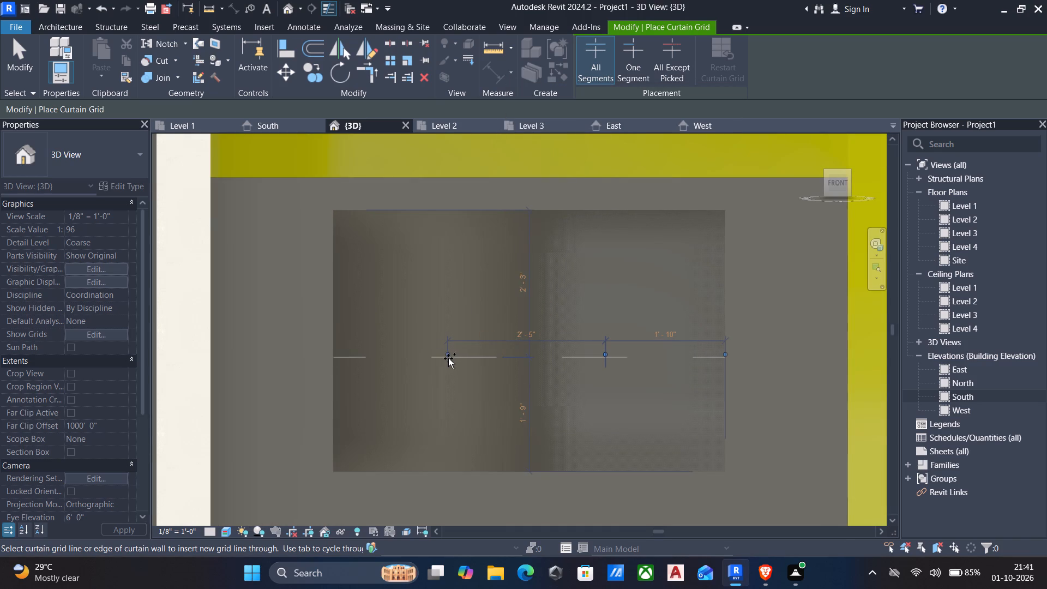
key(Escape)
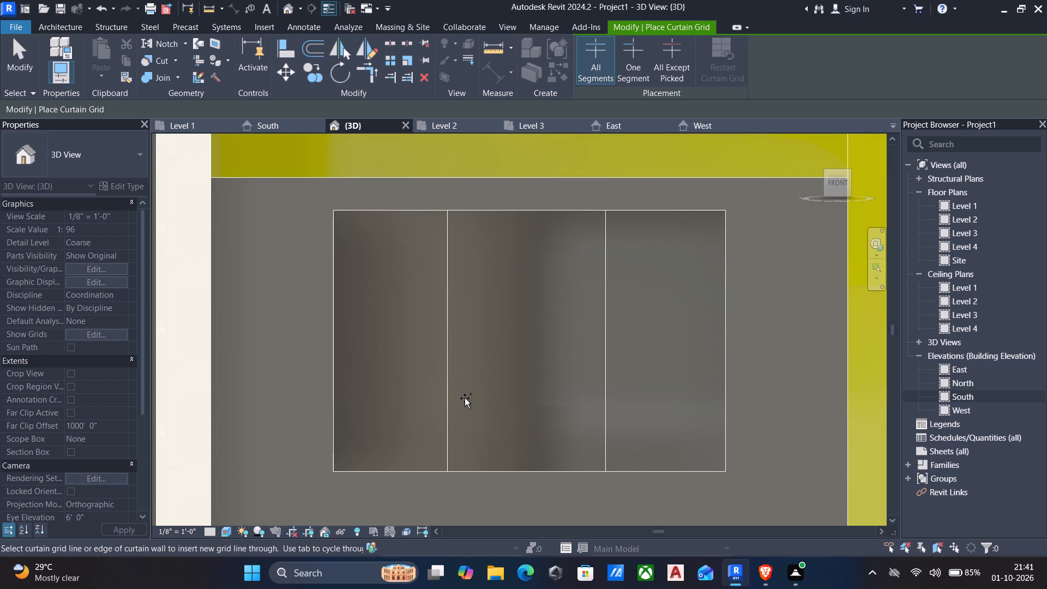
key(Escape)
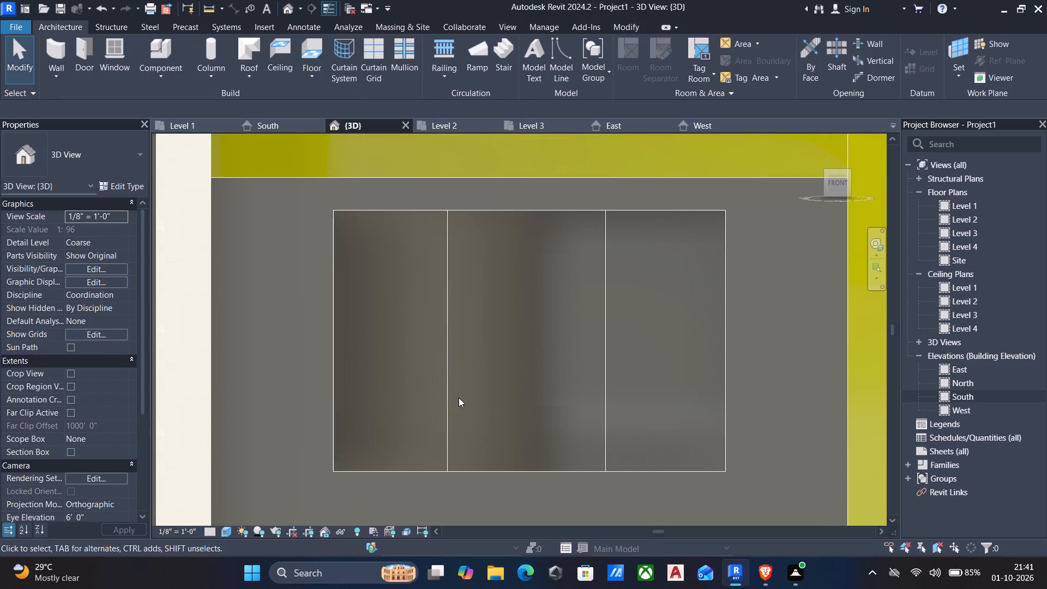
Set the distance between the wide window's left edge and its first grid line to 2'.
click(449, 396)
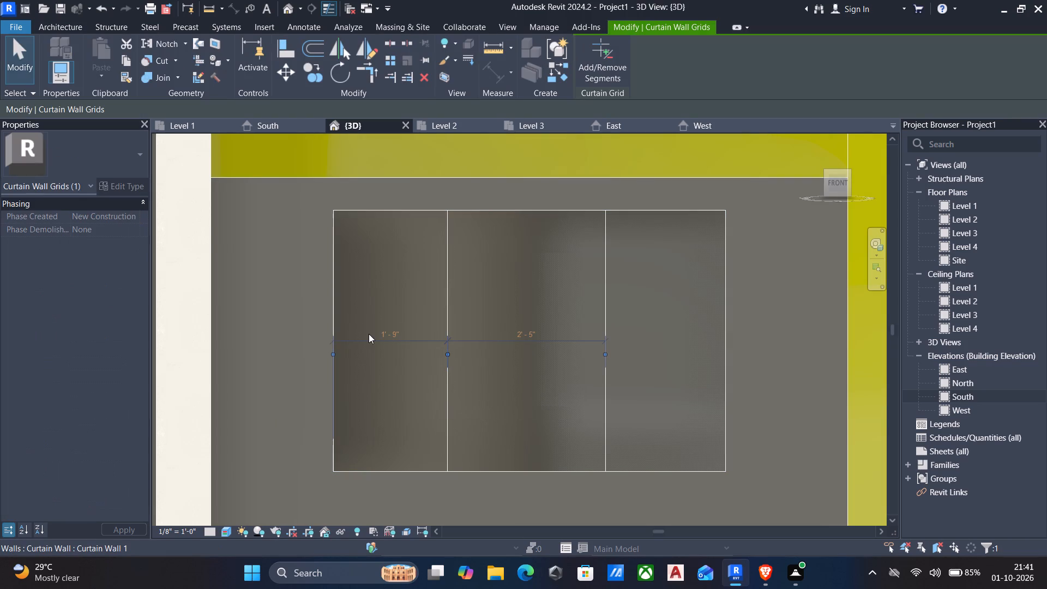
scroll(385, 332, up, 4)
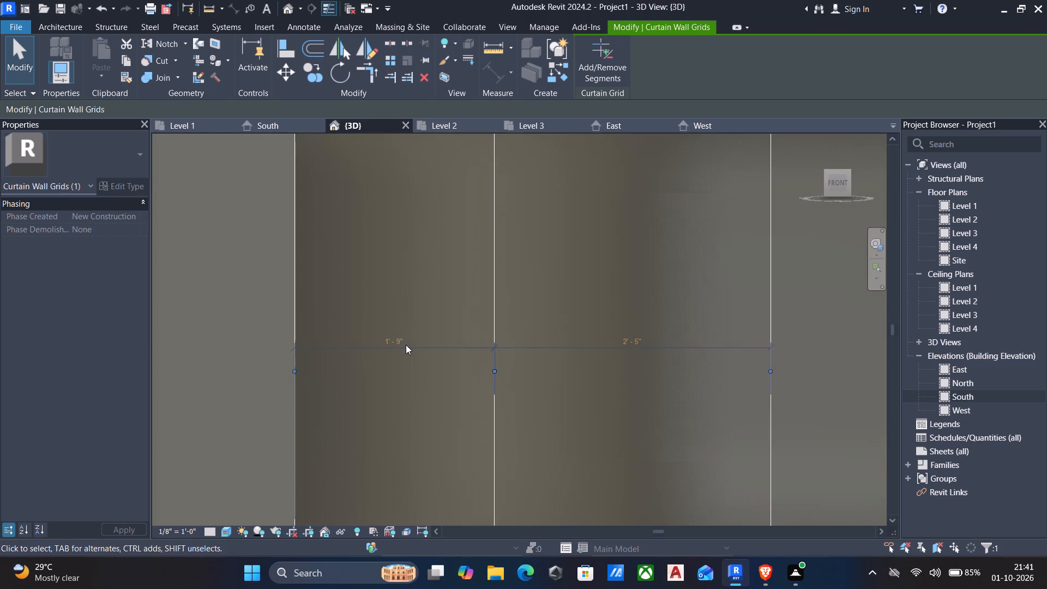
scroll(406, 345, down, 3)
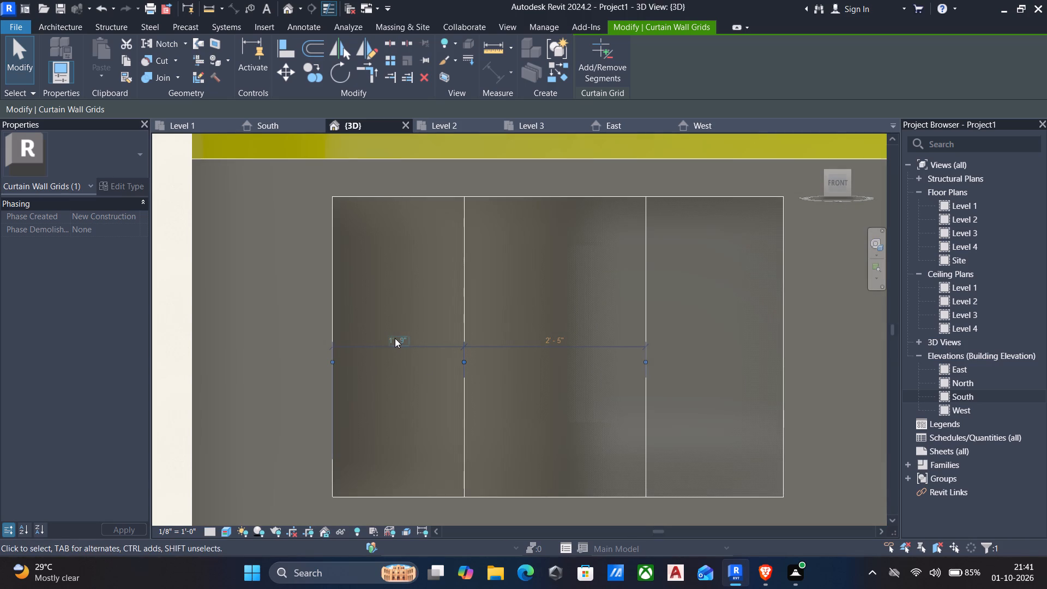
click(395, 338)
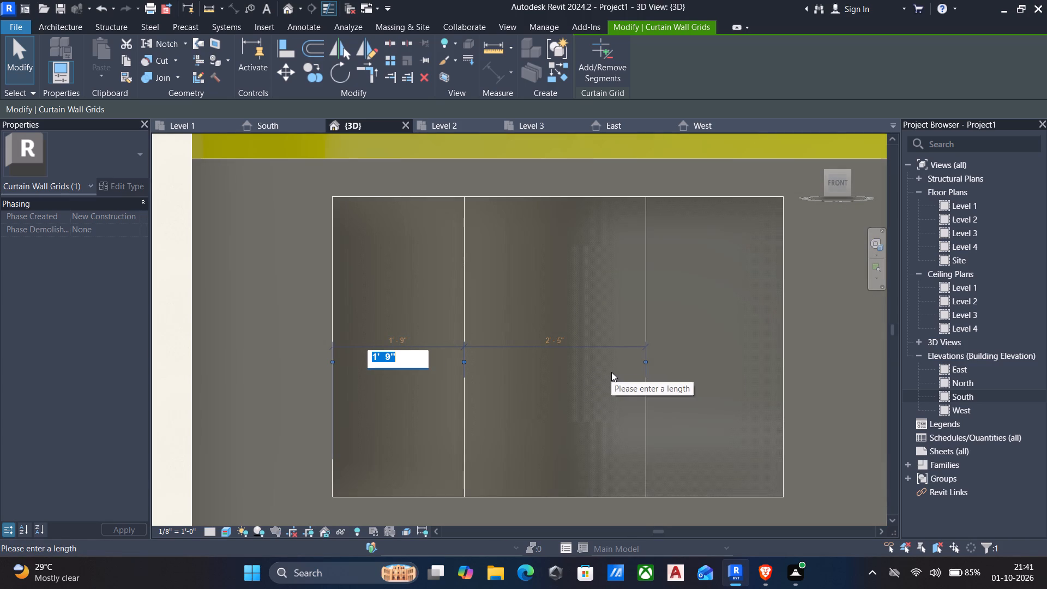
text(2;)
key(BackSpace)
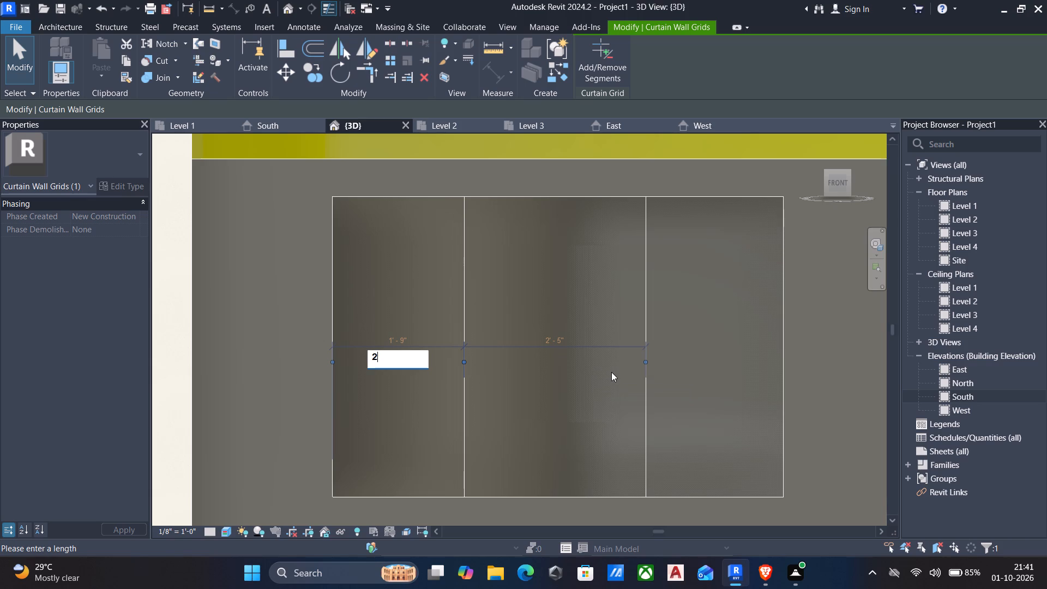
key(apostrophe)
key(Return)
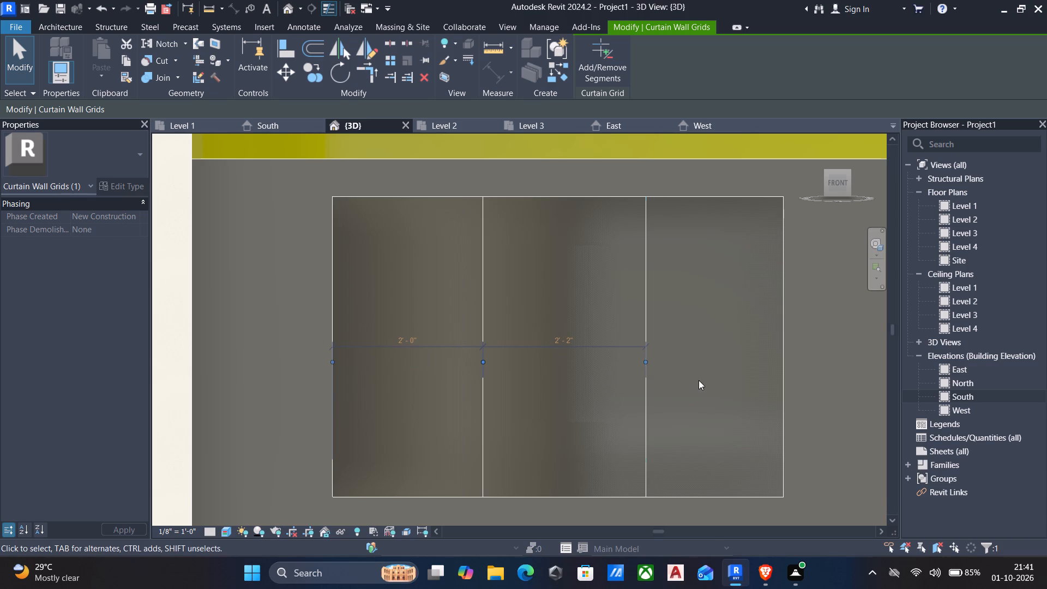
Set the distance between the wide window's second grid line and its right edge to 2'.
click(645, 428)
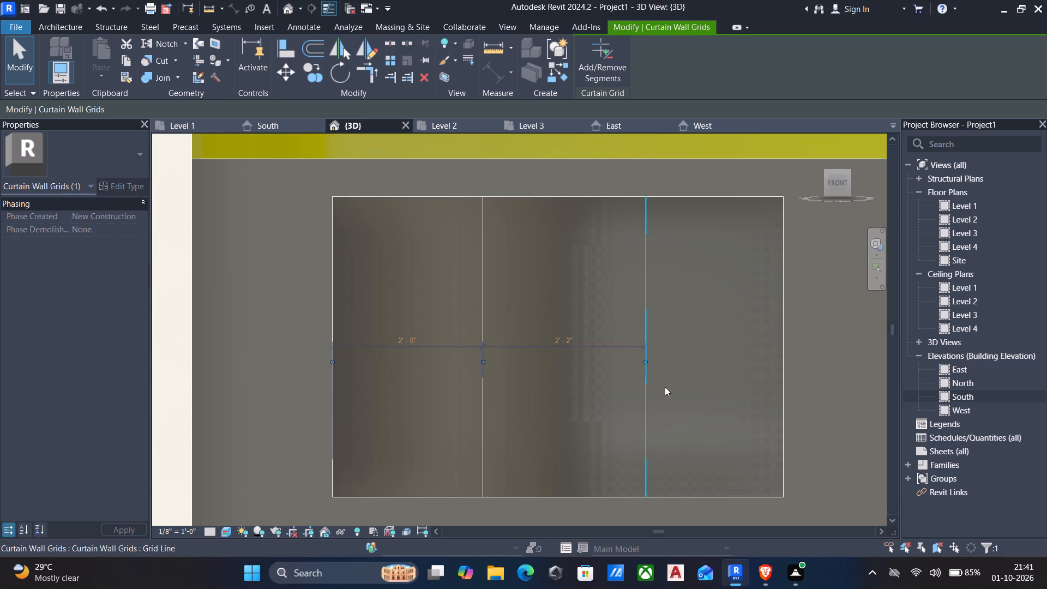
scroll(724, 342, up, 1)
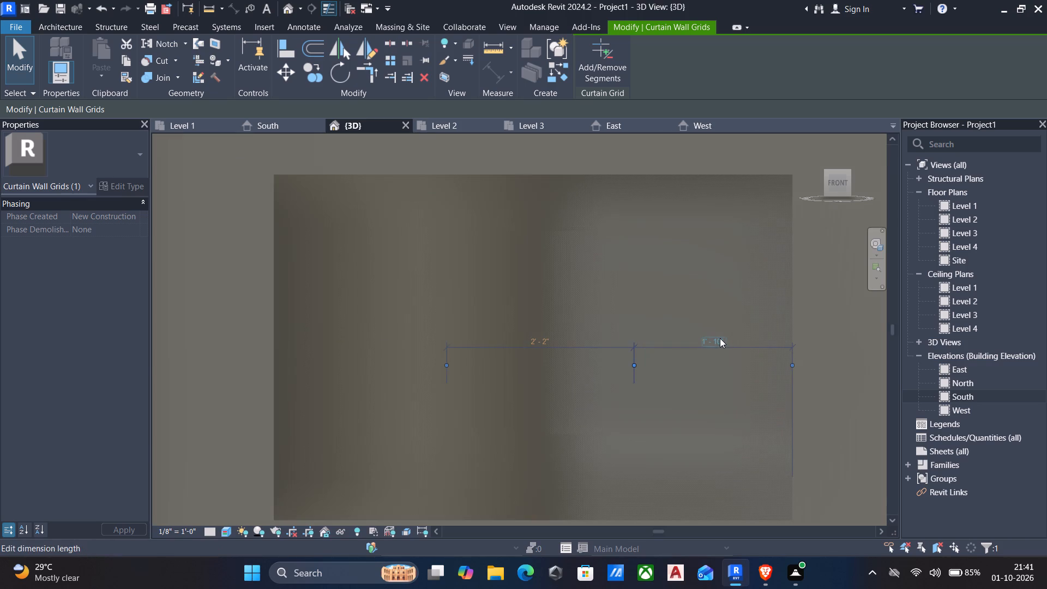
click(720, 338)
text(2')
key(Return)
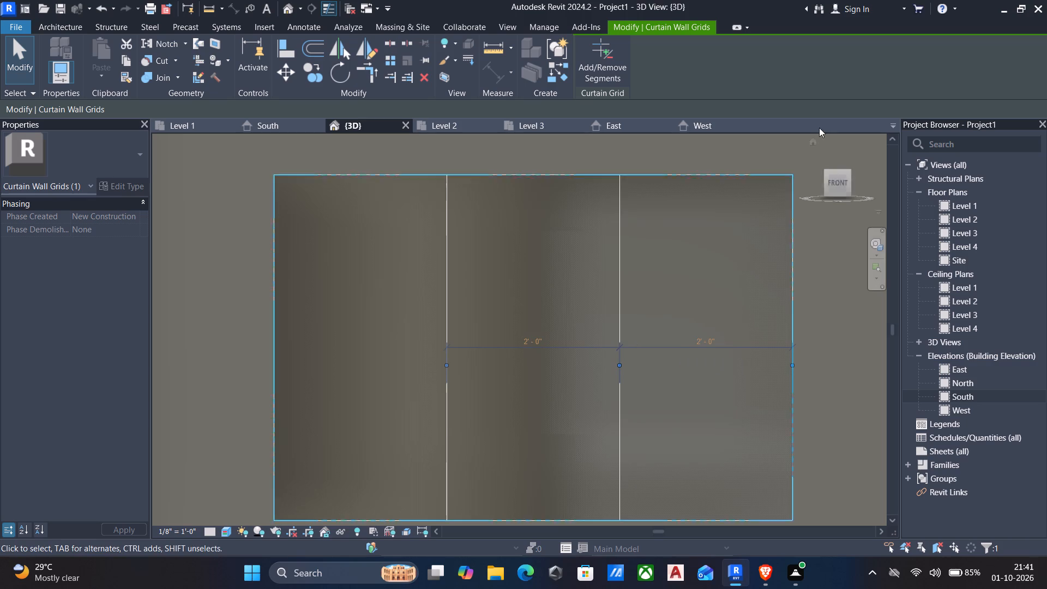
Place 2.5" x 5" rectangular mullions on all grid lines of the wide three-pane front window.
scroll(533, 154, down, 3)
scroll(516, 224, down, 1)
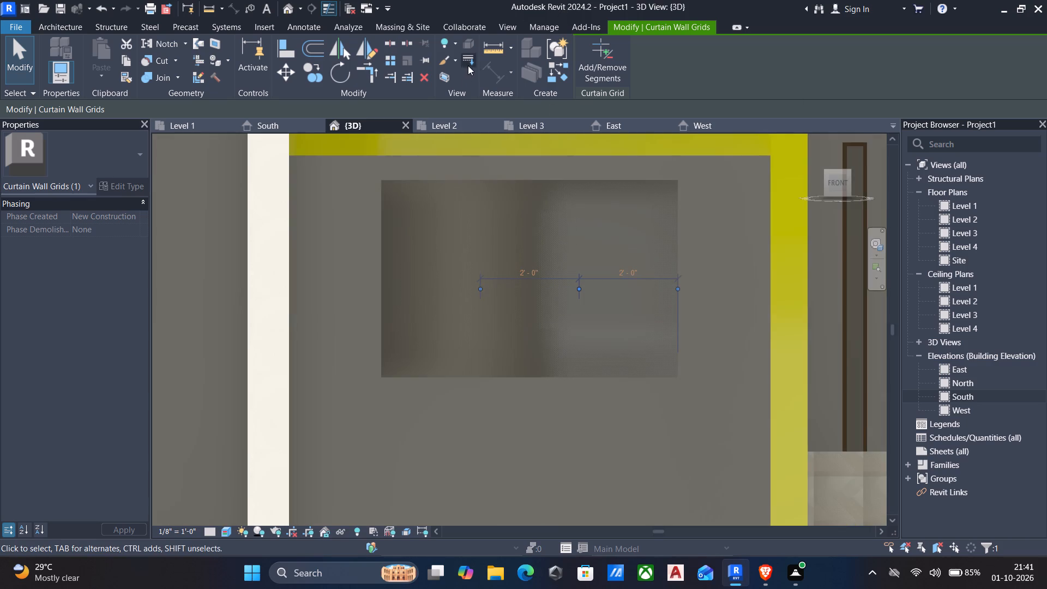
click(69, 23)
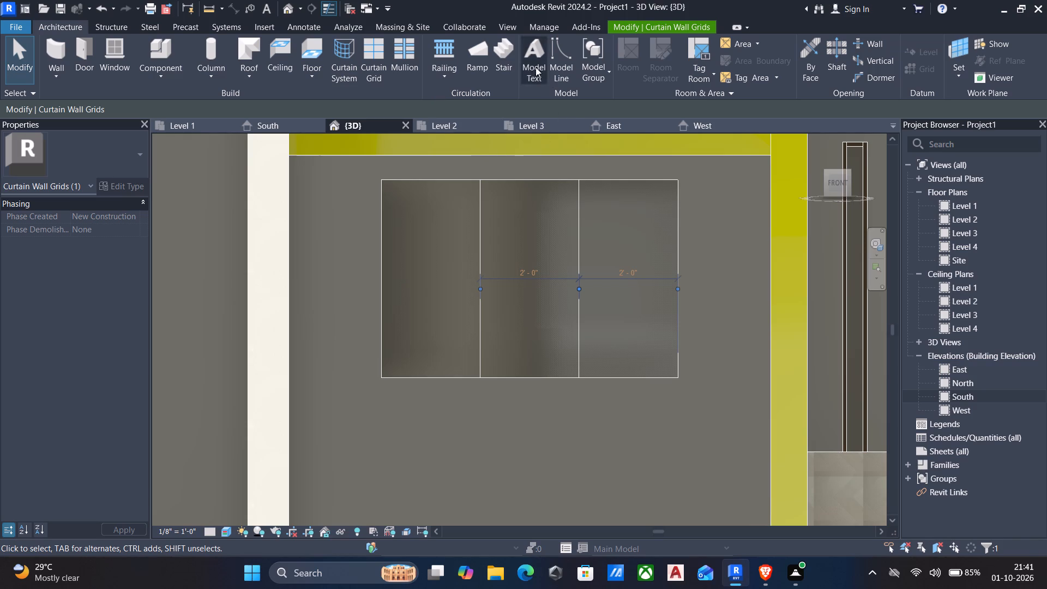
click(413, 49)
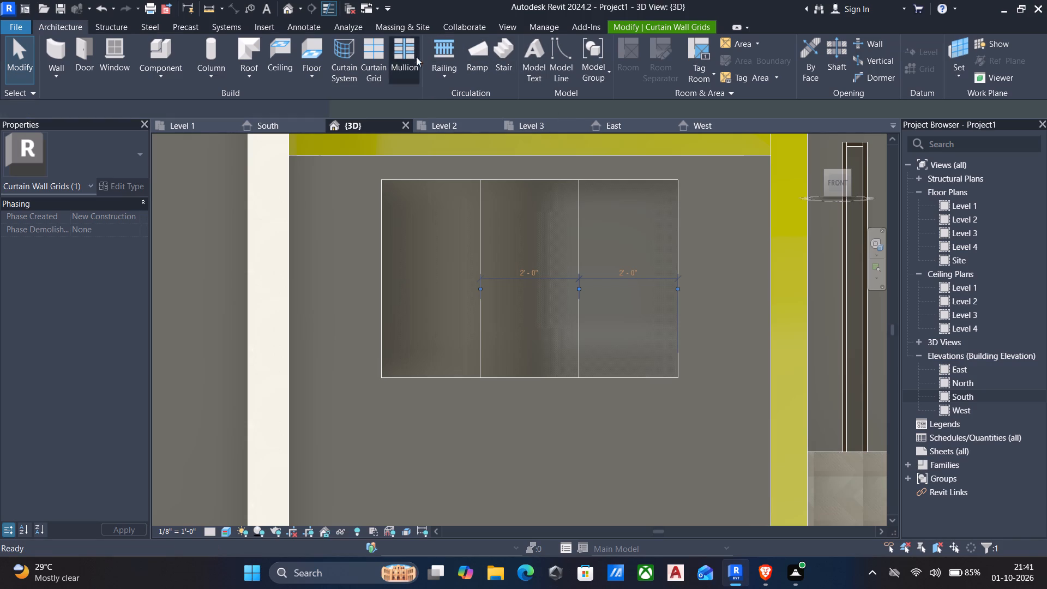
click(127, 156)
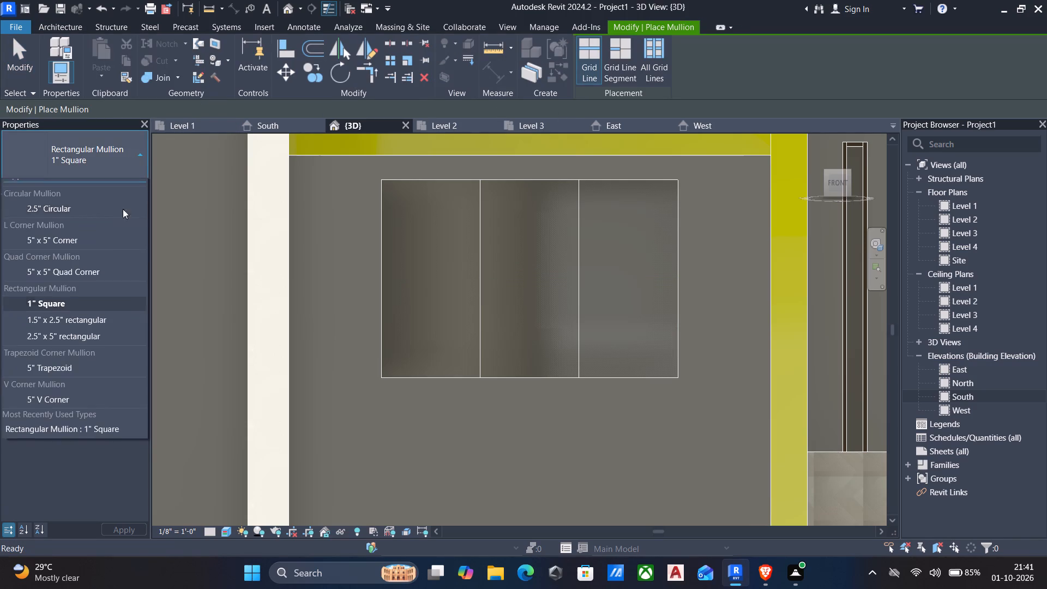
click(49, 348)
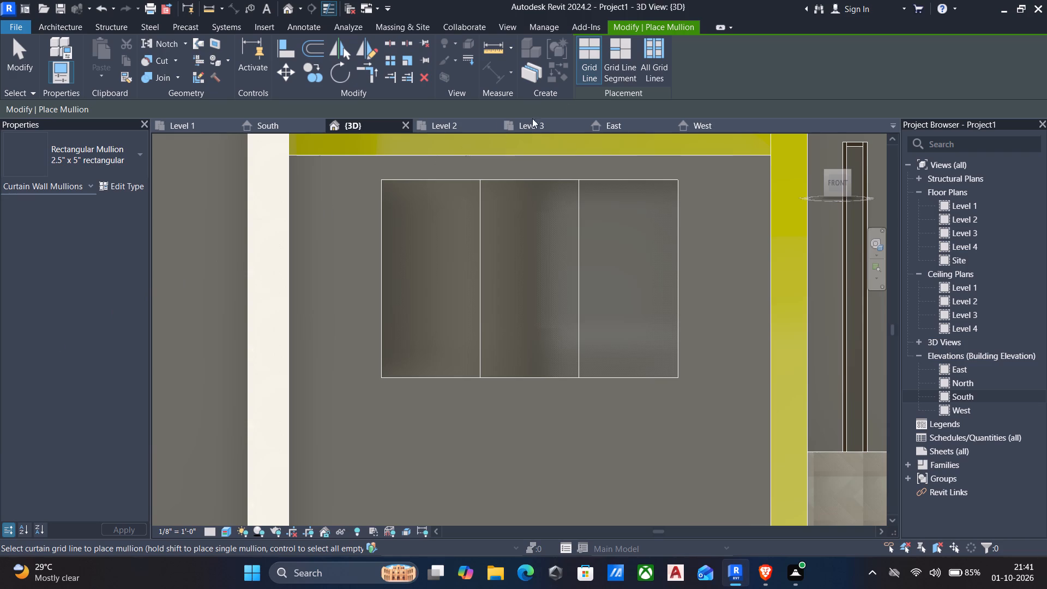
click(649, 59)
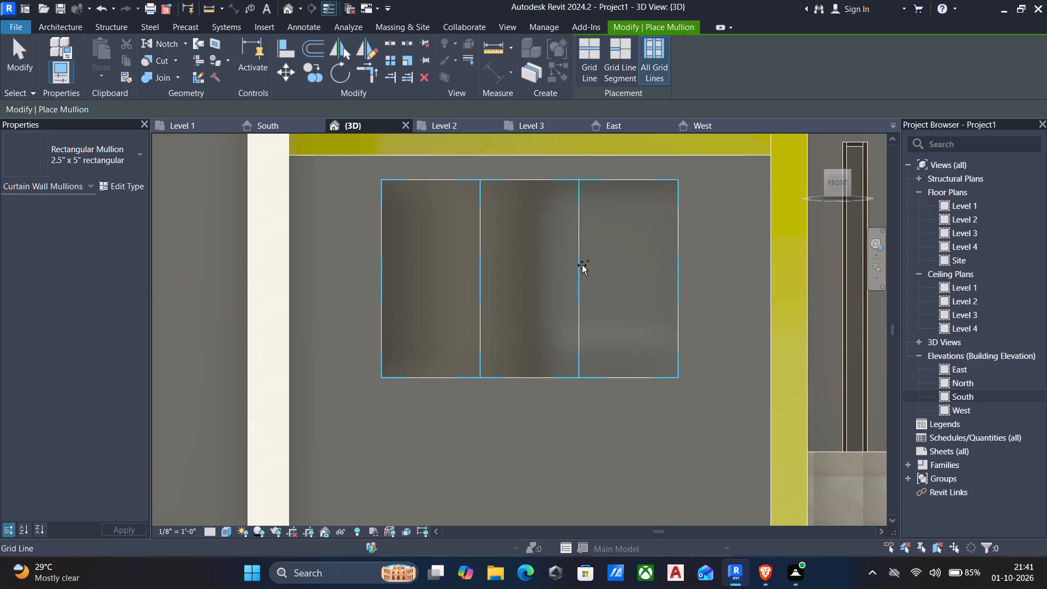
click(582, 265)
Place the same 2.5" x 5" rectangular mullions on all grid lines of the window beside the entrance door.
scroll(582, 256, down, 5)
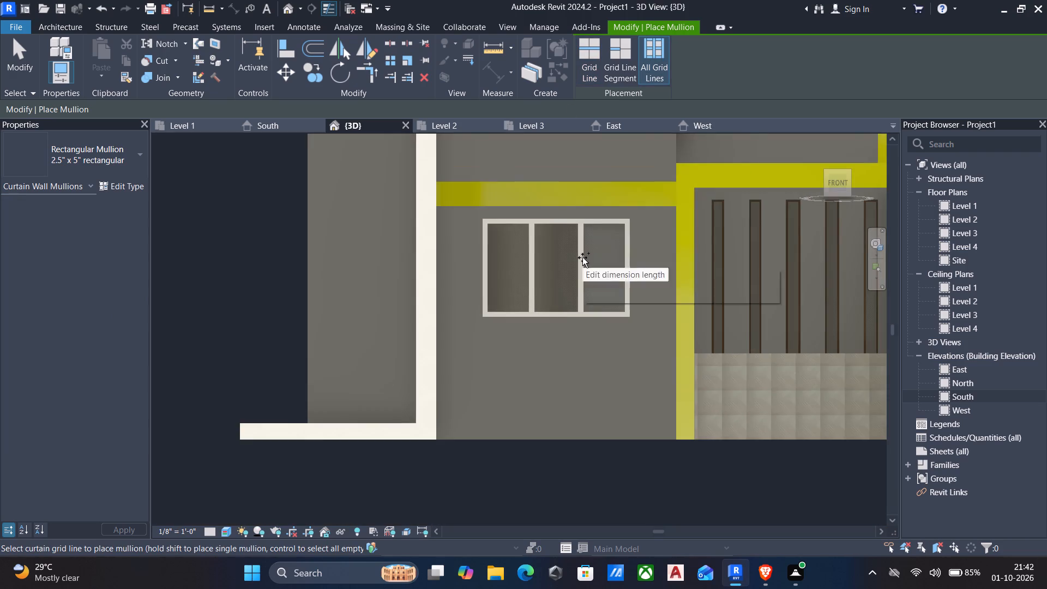
scroll(602, 268, down, 2)
middle_drag(612, 280, 463, 266)
scroll(463, 266, down, 1)
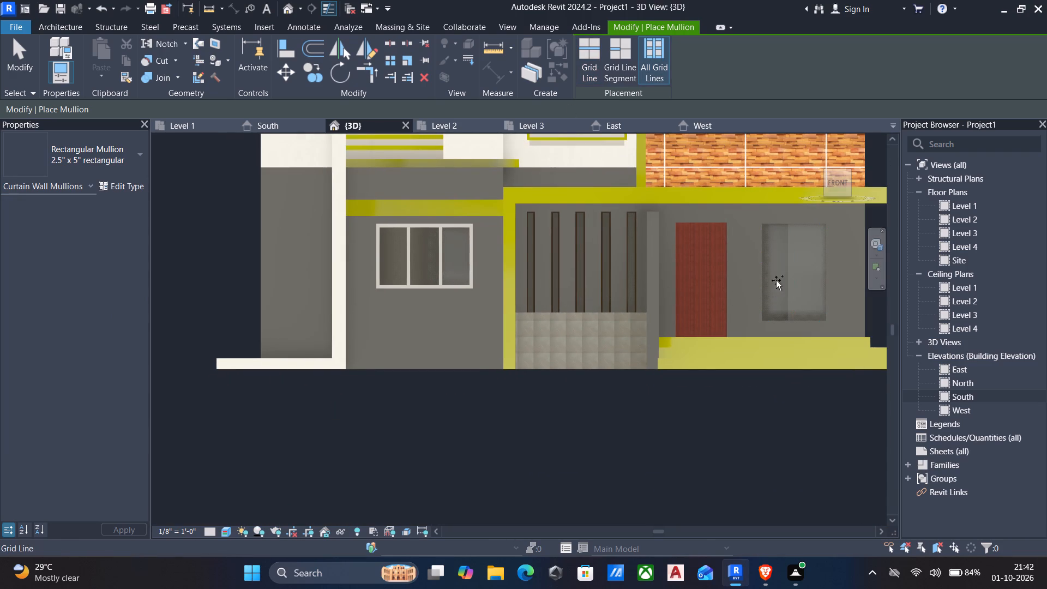
click(793, 272)
Assign the existing "mulions" material to the 2.5" x 5" rectangular mullion type.
scroll(787, 274, down, 5)
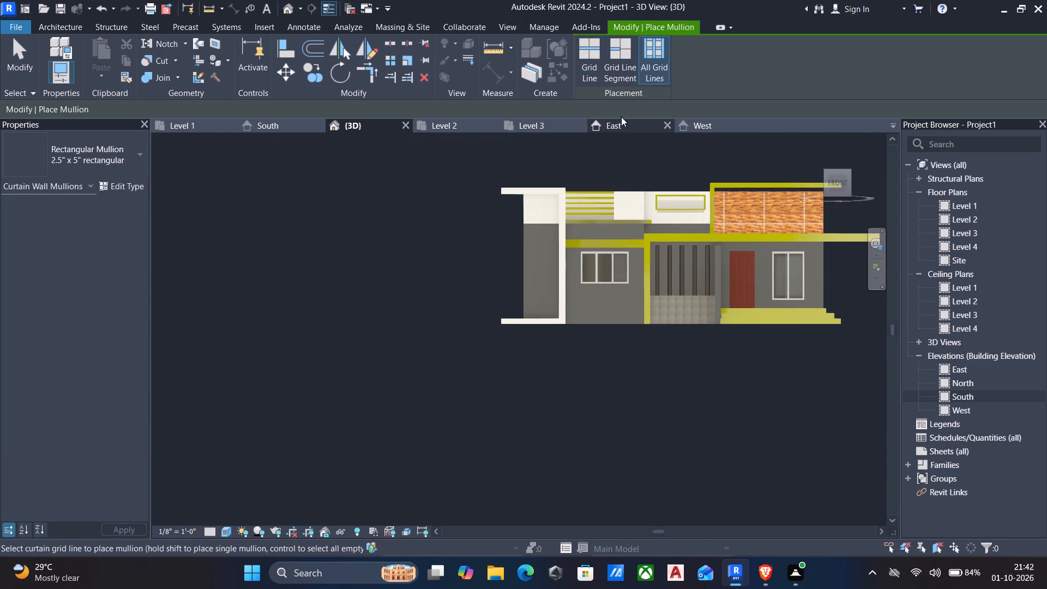
click(132, 188)
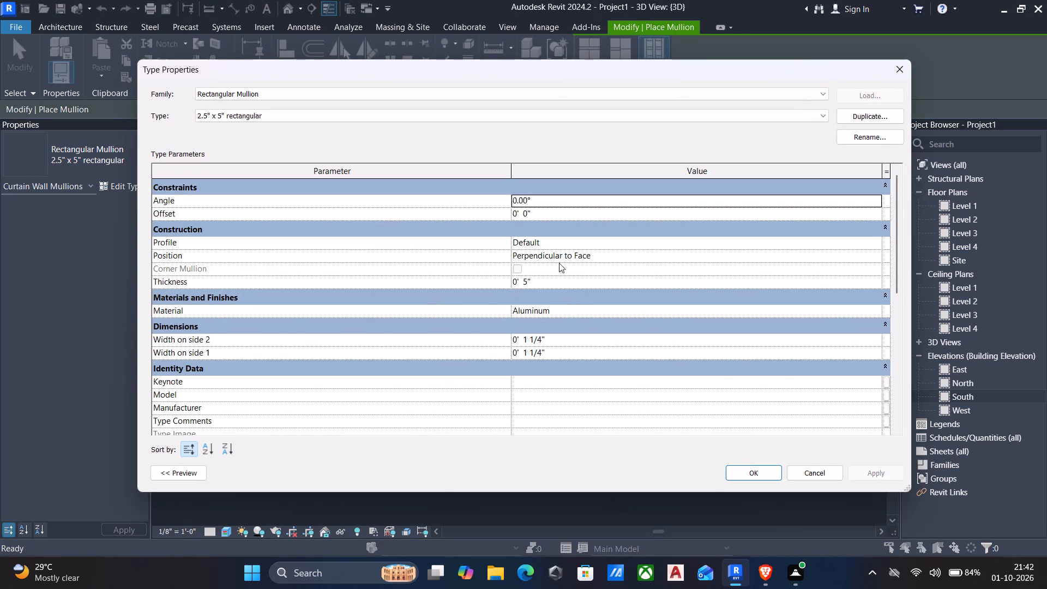
click(878, 310)
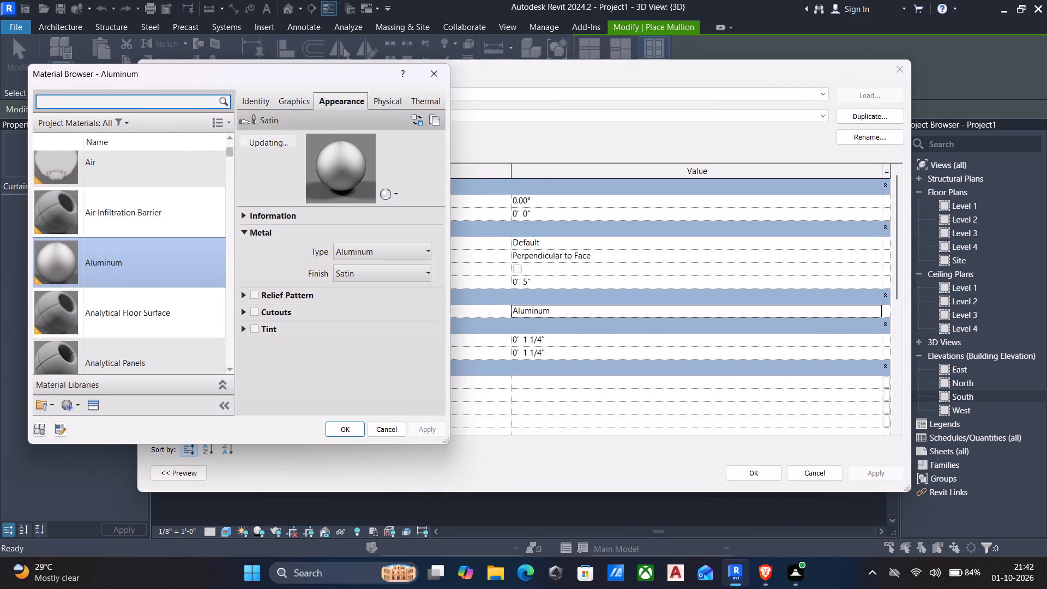
click(176, 96)
text(mul)
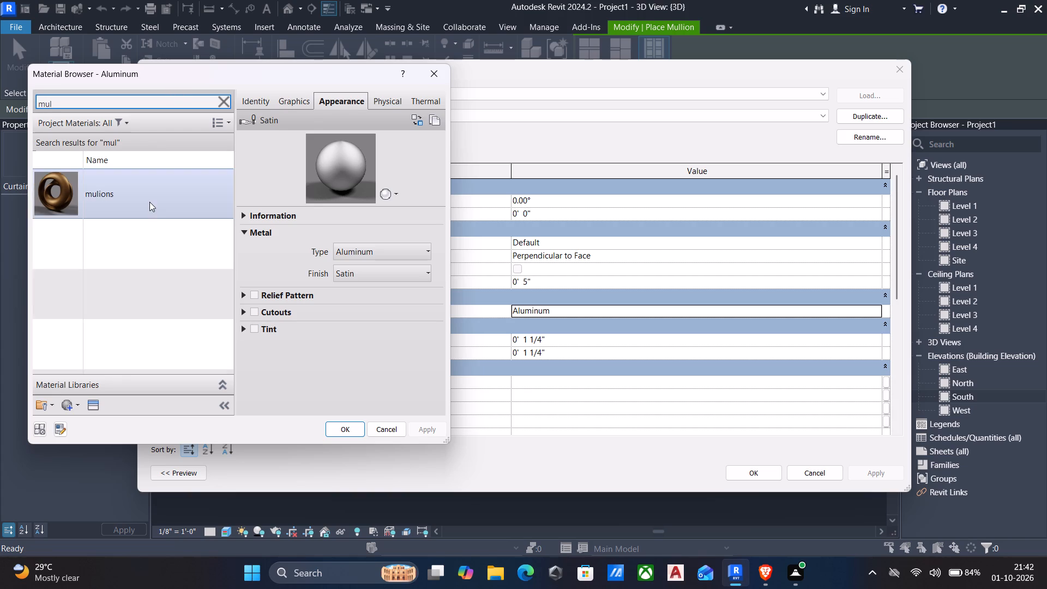
click(149, 202)
click(346, 429)
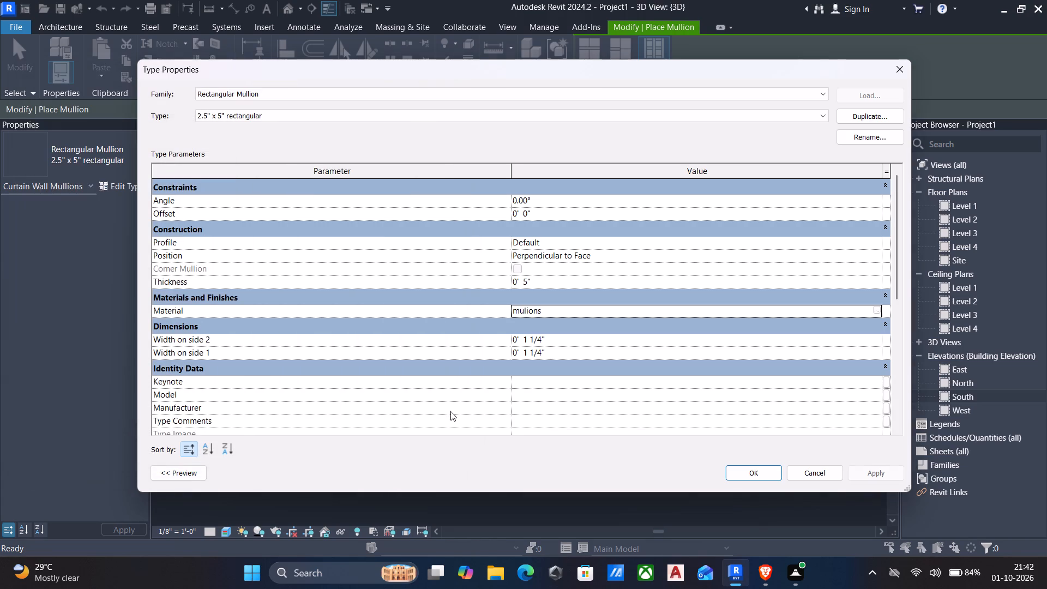
click(875, 473)
click(743, 473)
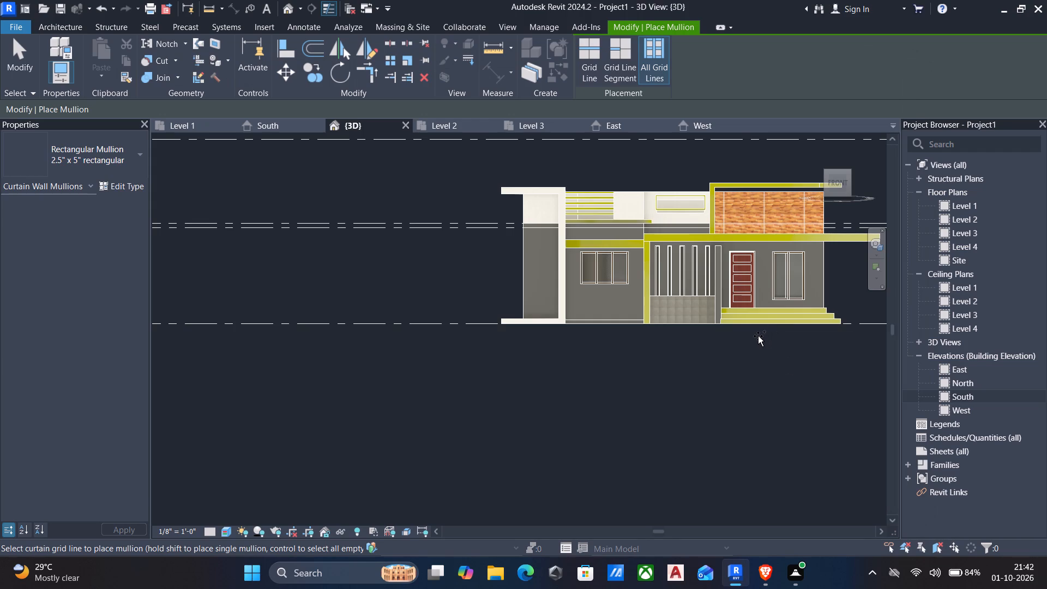
Examine the house facade and its mullioned front windows in 3D from the front-right corner.
scroll(563, 321, down, 3)
middle_drag(558, 330, 518, 379)
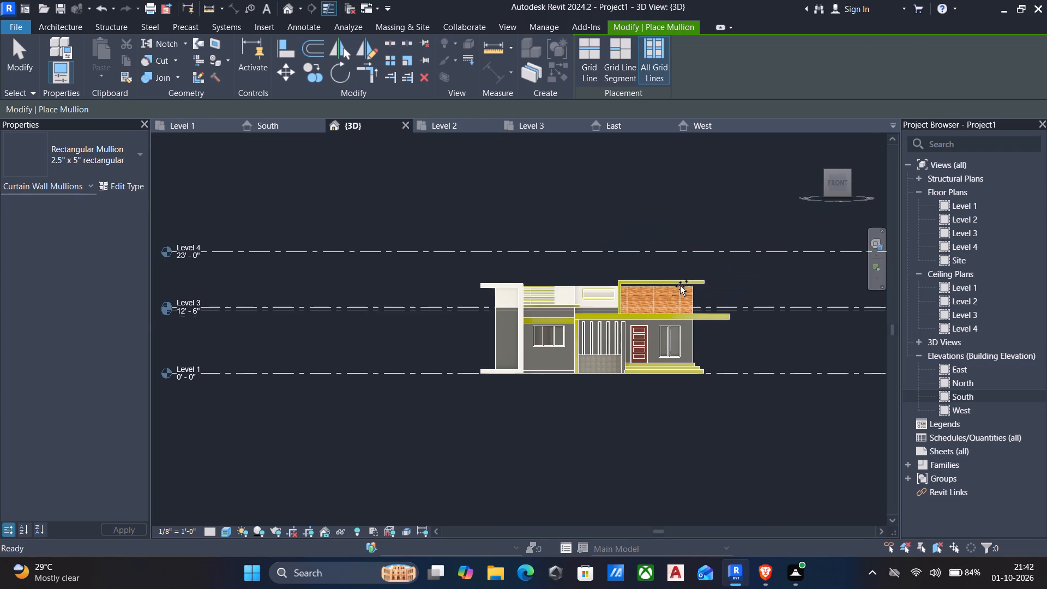
click(875, 238)
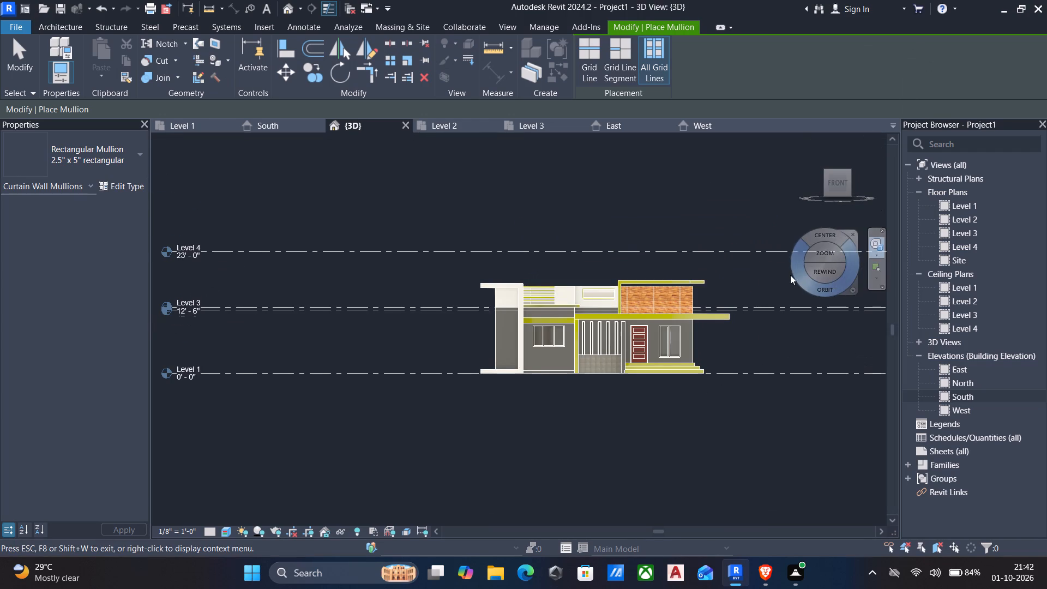
drag(802, 290, 714, 294)
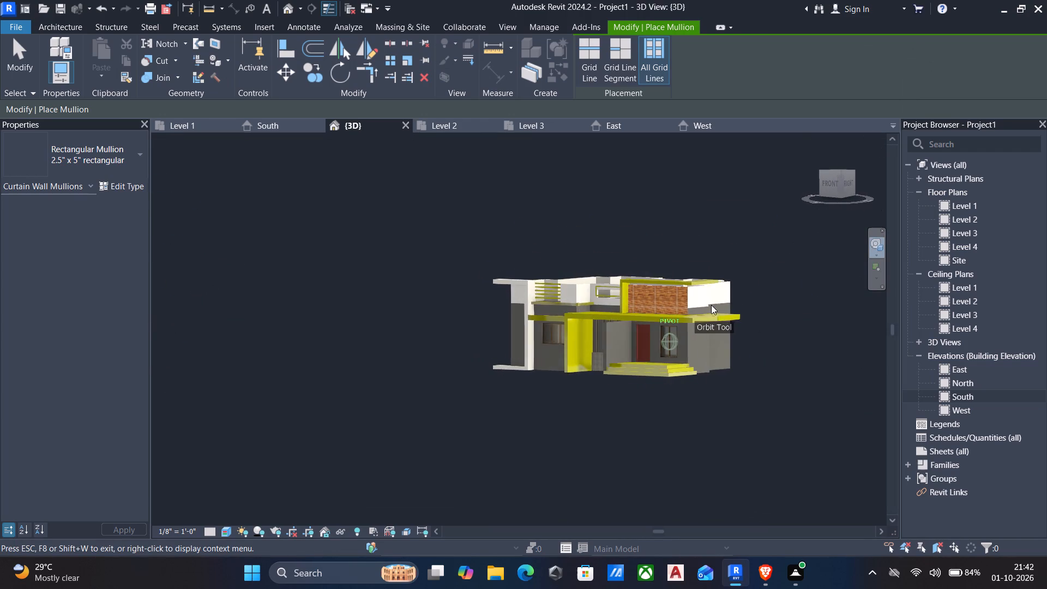
click(733, 309)
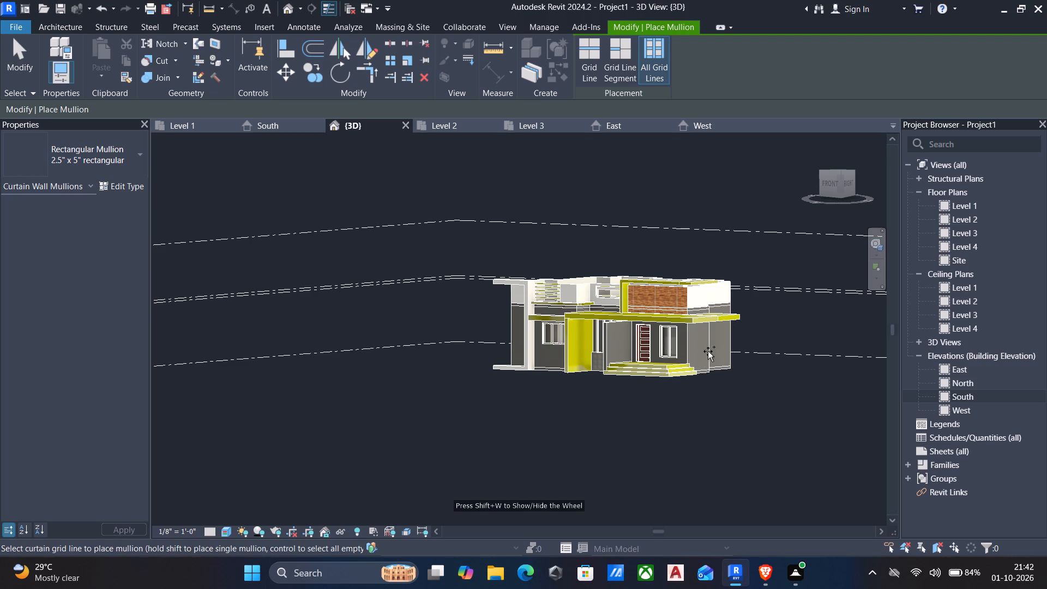
scroll(694, 348, up, 4)
scroll(602, 352, up, 3)
middle_drag(601, 353, 631, 349)
scroll(601, 353, up, 1)
scroll(631, 349, down, 4)
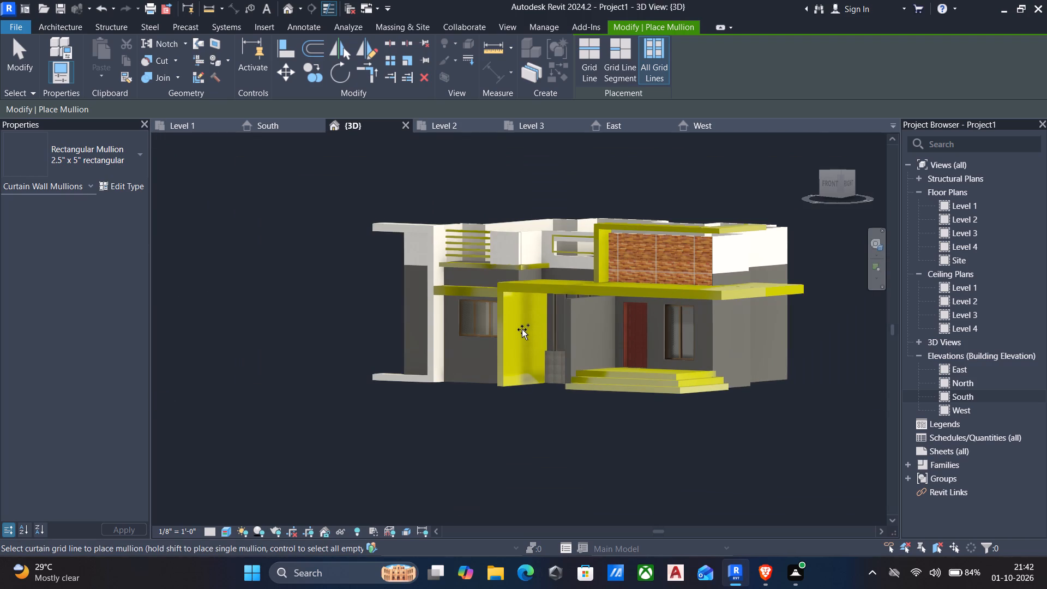
middle_drag(532, 383, 511, 407)
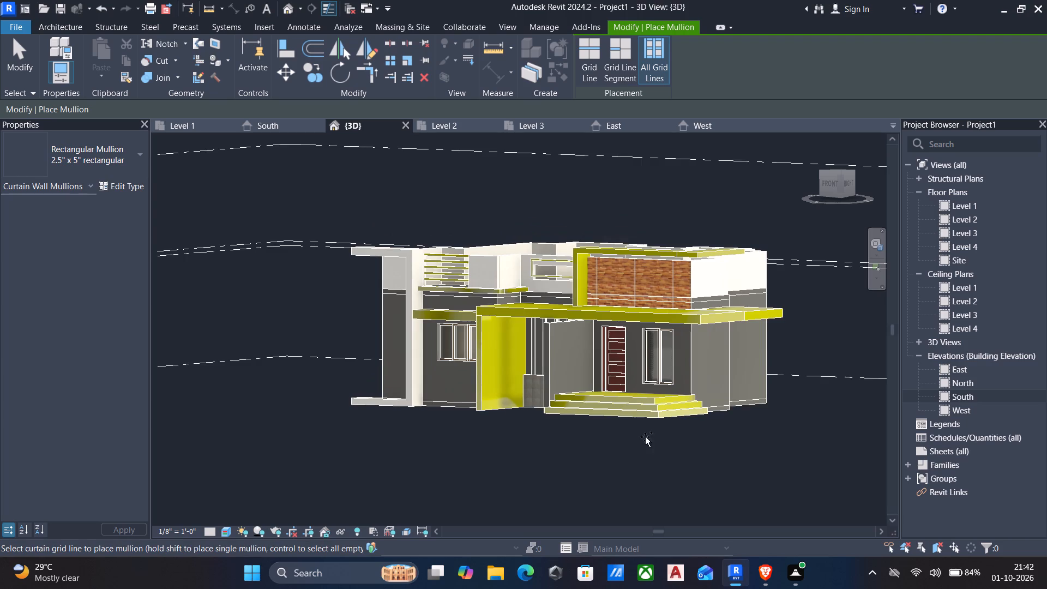
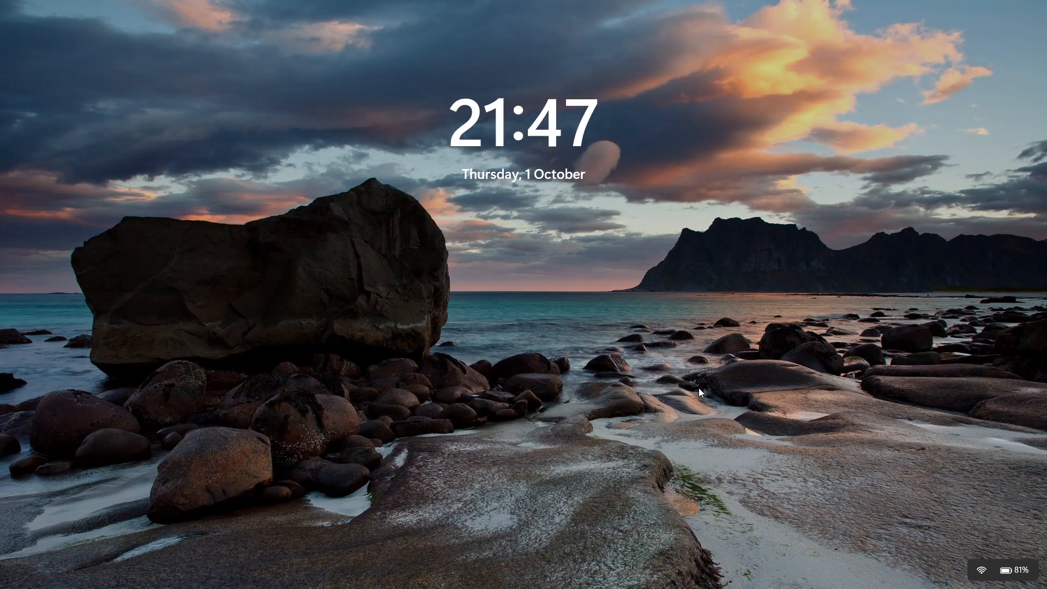
Return from the lock screen to the Revit 3D view and dismiss the MyASUS system update notification.
key(space)
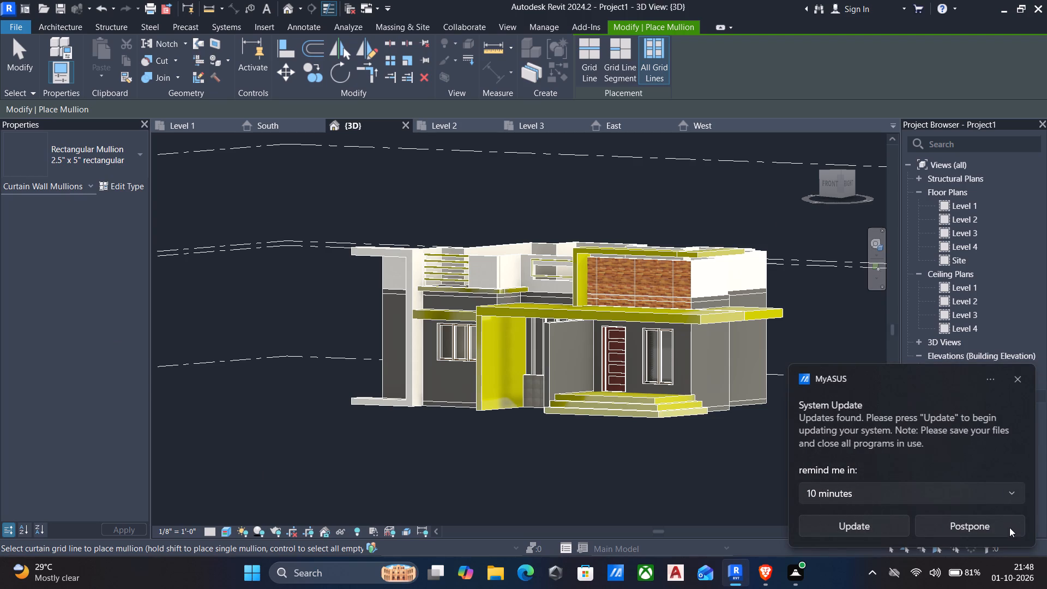
click(1015, 374)
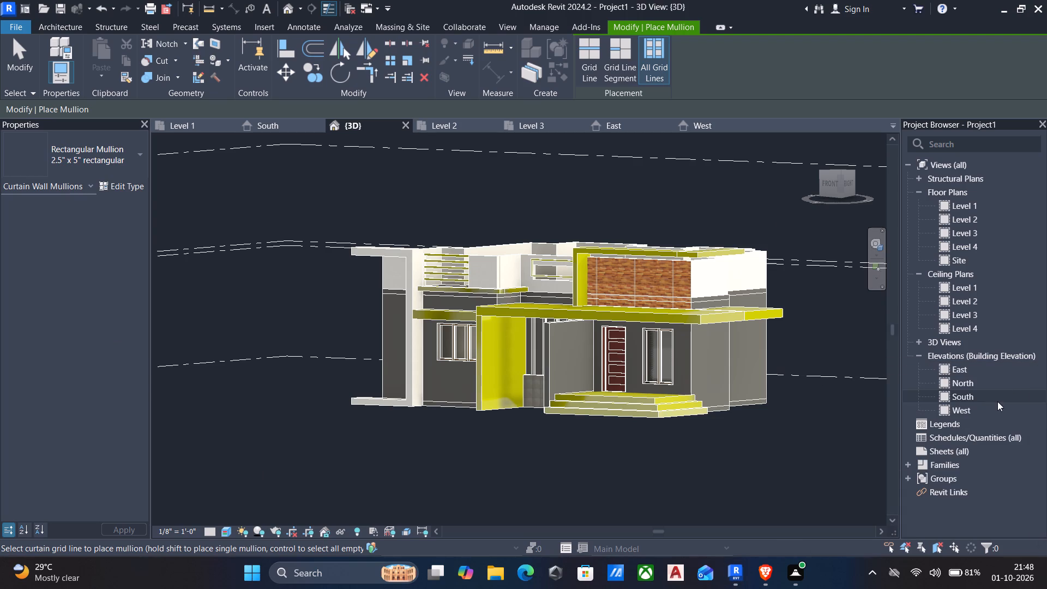
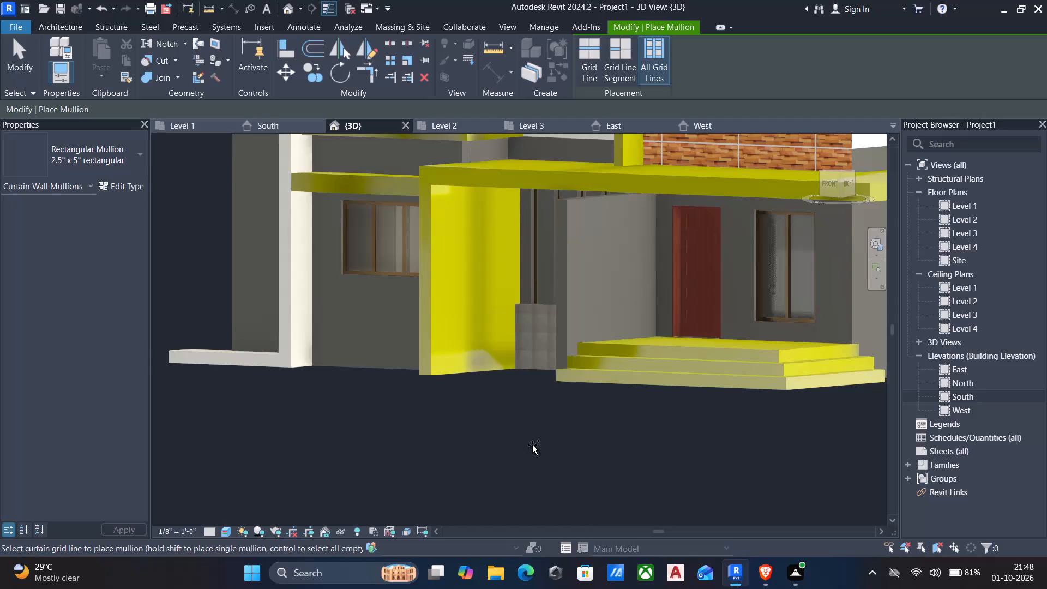
Leave mullion placement and open the generic model containing the yellow slabs, steps and facade frames for in-place editing.
scroll(495, 441, down, 3)
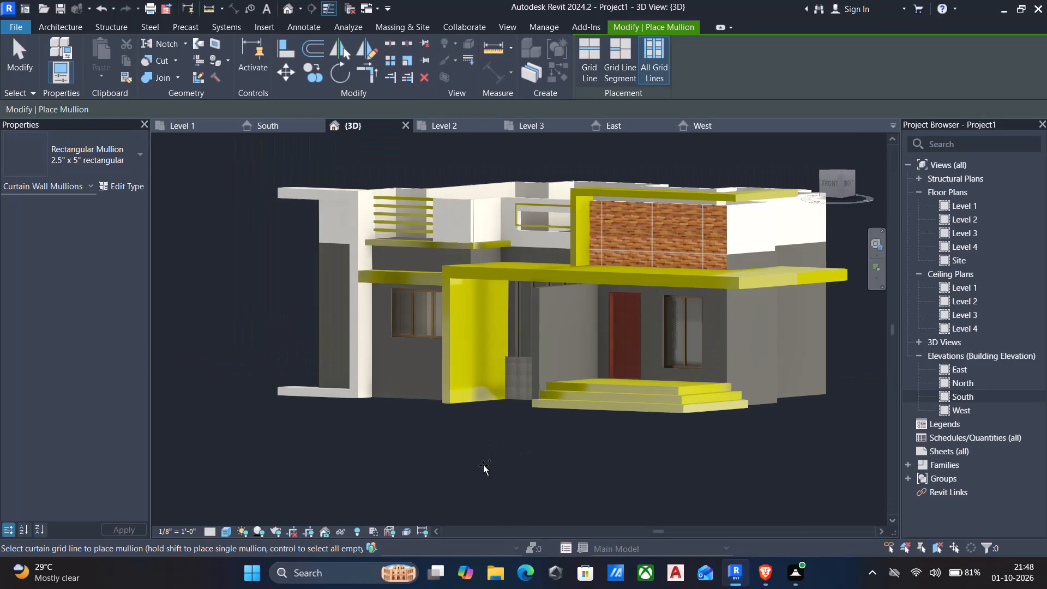
key(Escape)
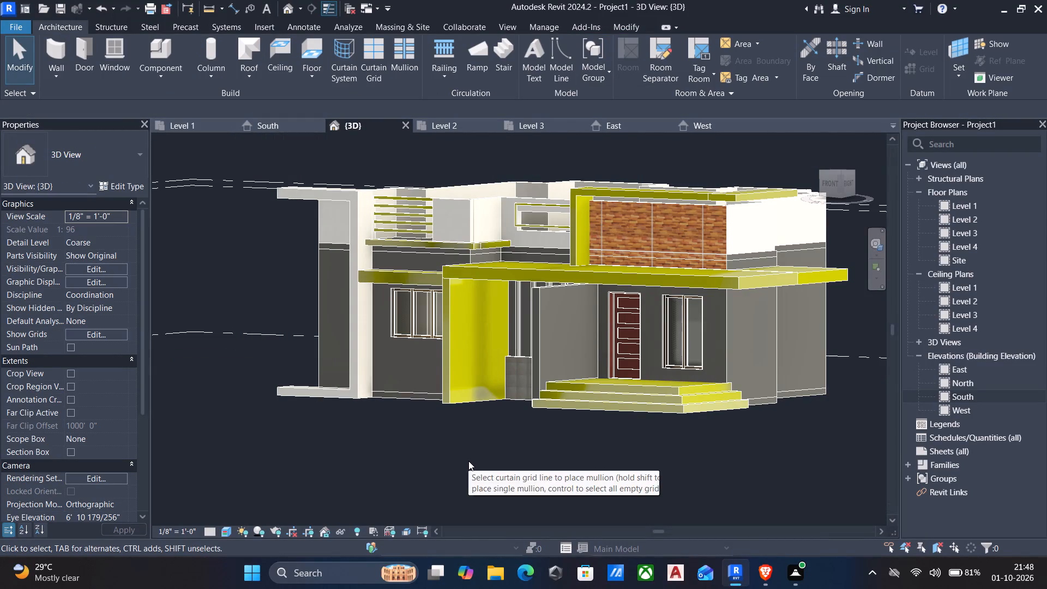
shift+middle_drag(442, 453, 530, 542)
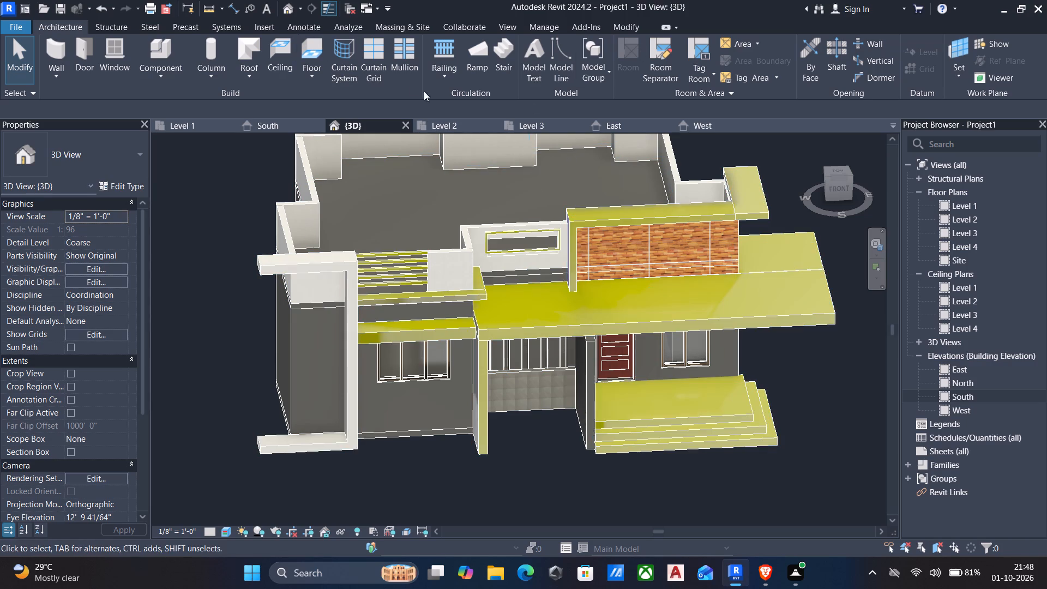
click(521, 326)
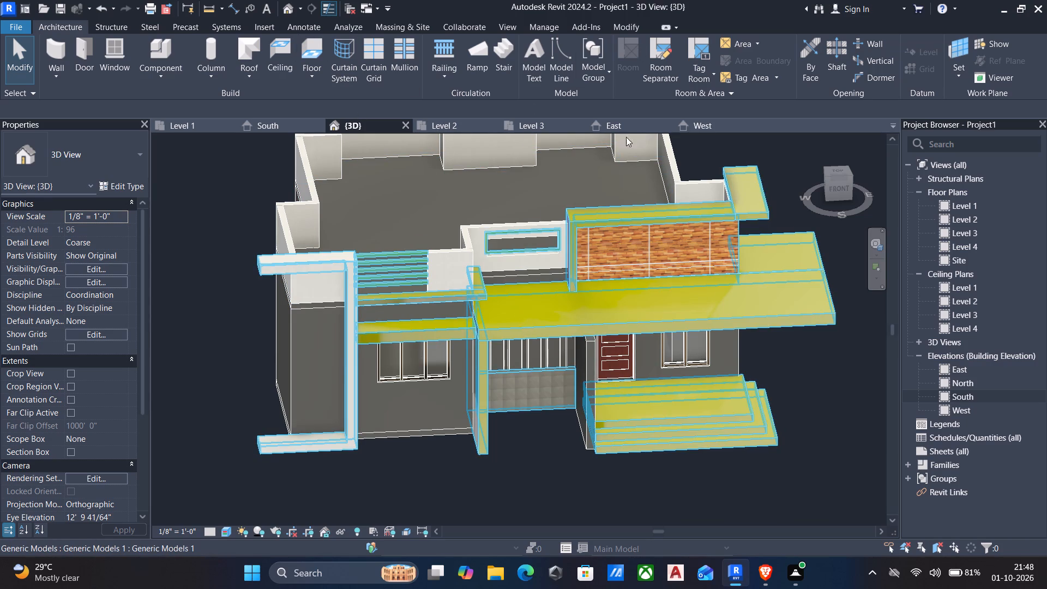
click(594, 64)
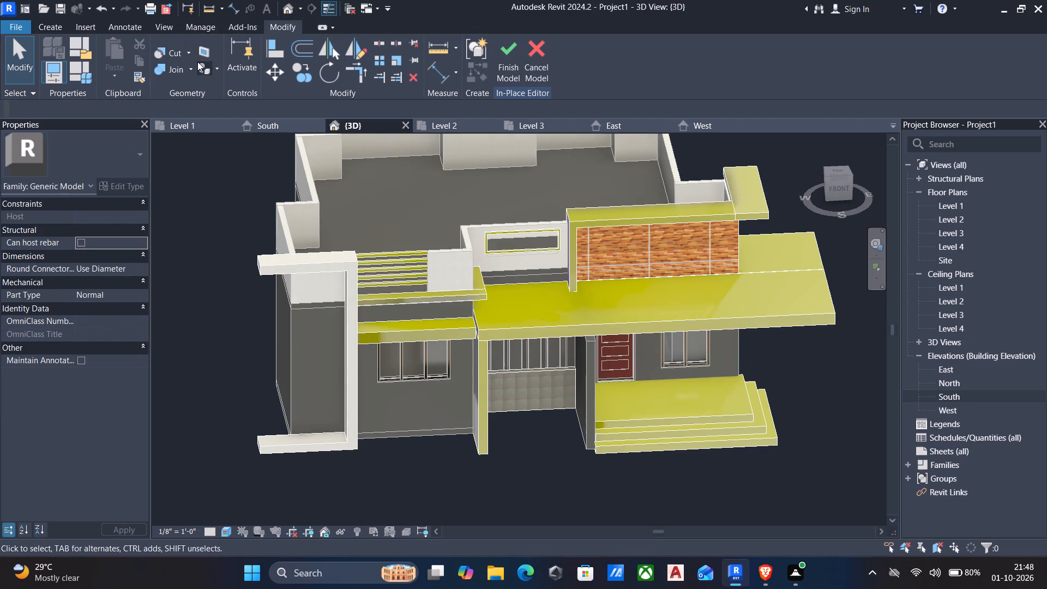
Sketch a rectangular extrusion profile about 15'-6" tall on the front wall face, filling the area inside the tall white corner frame.
click(52, 28)
click(127, 56)
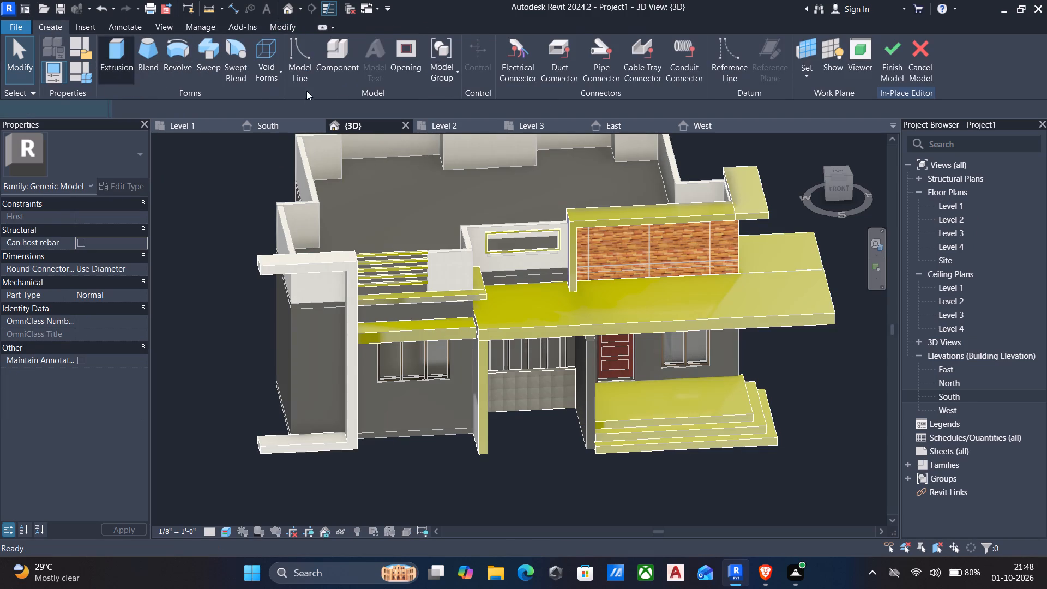
click(629, 73)
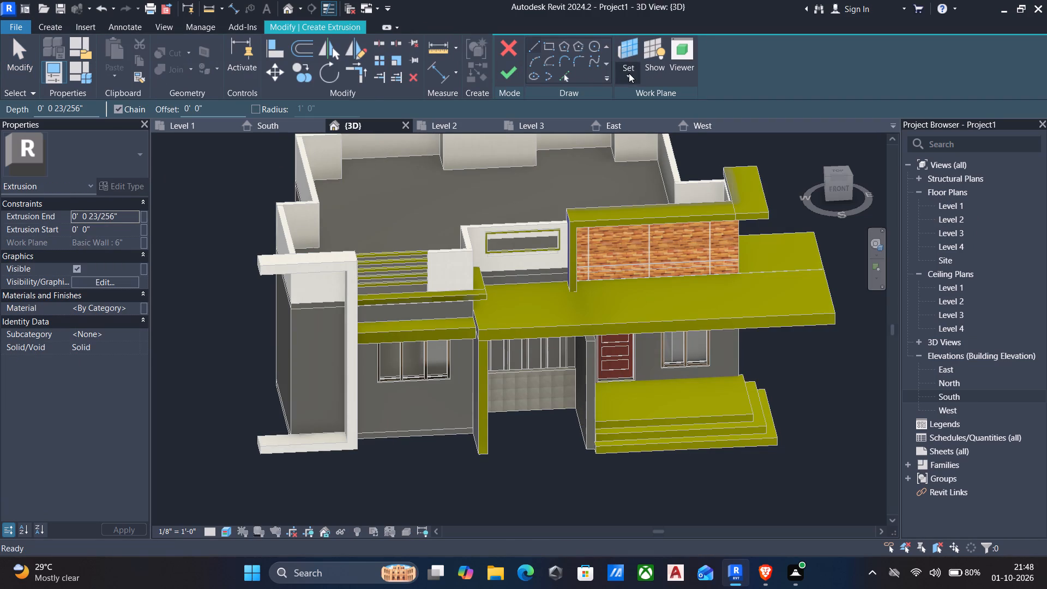
click(654, 120)
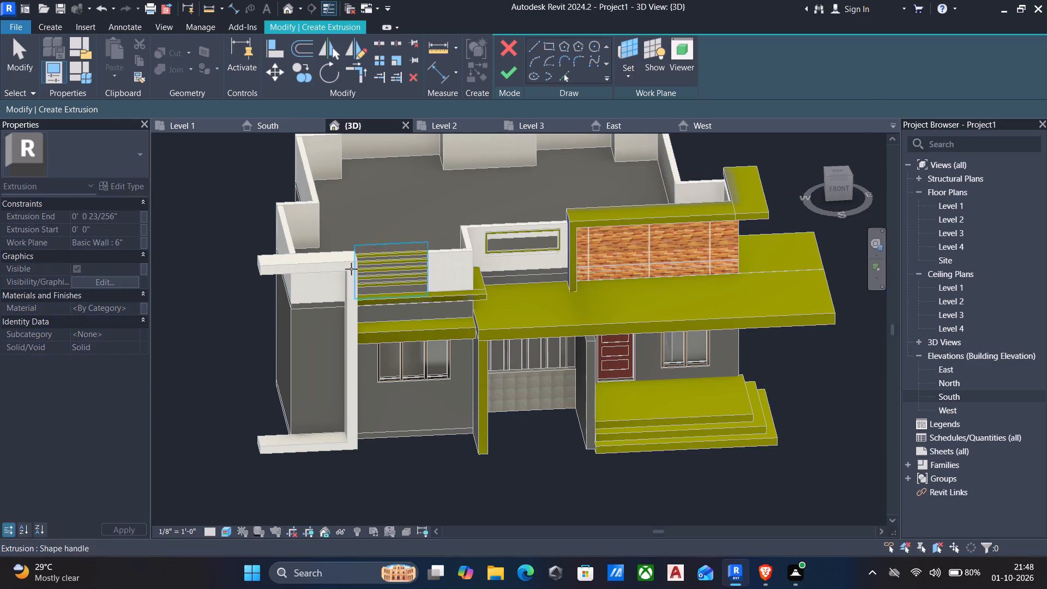
click(294, 370)
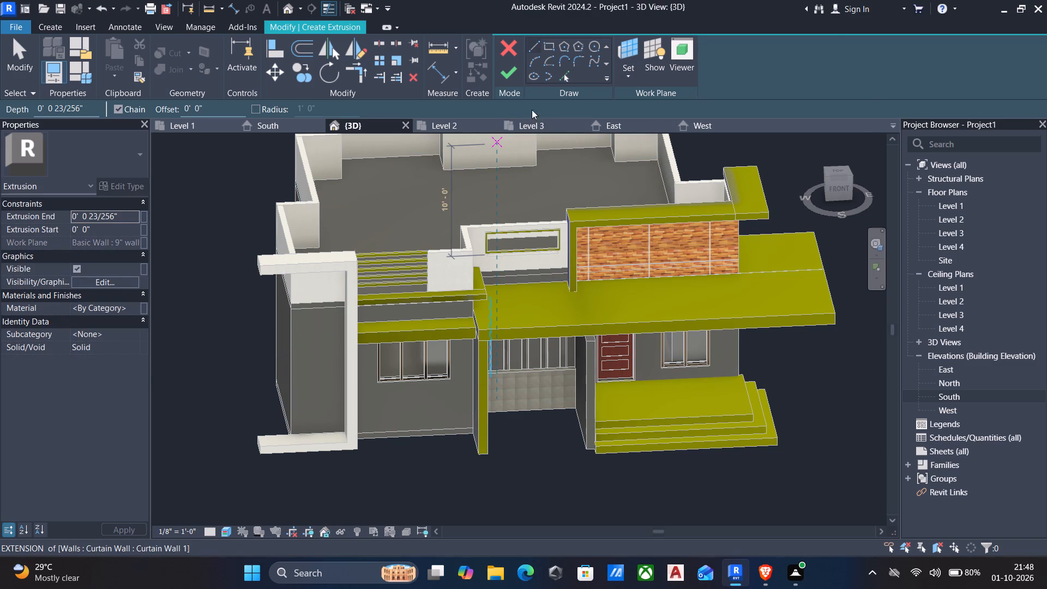
click(546, 41)
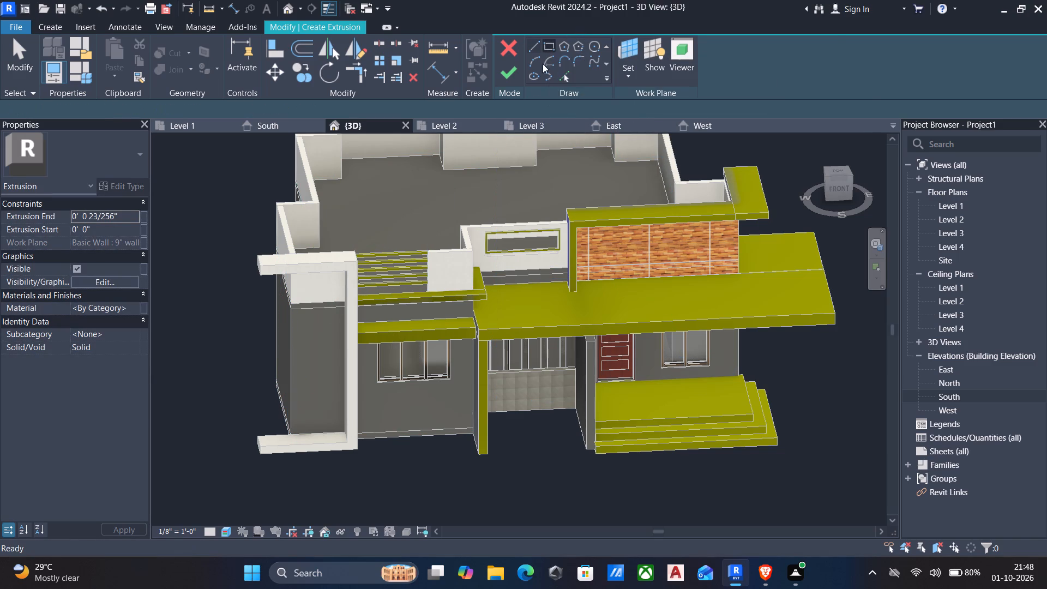
click(844, 193)
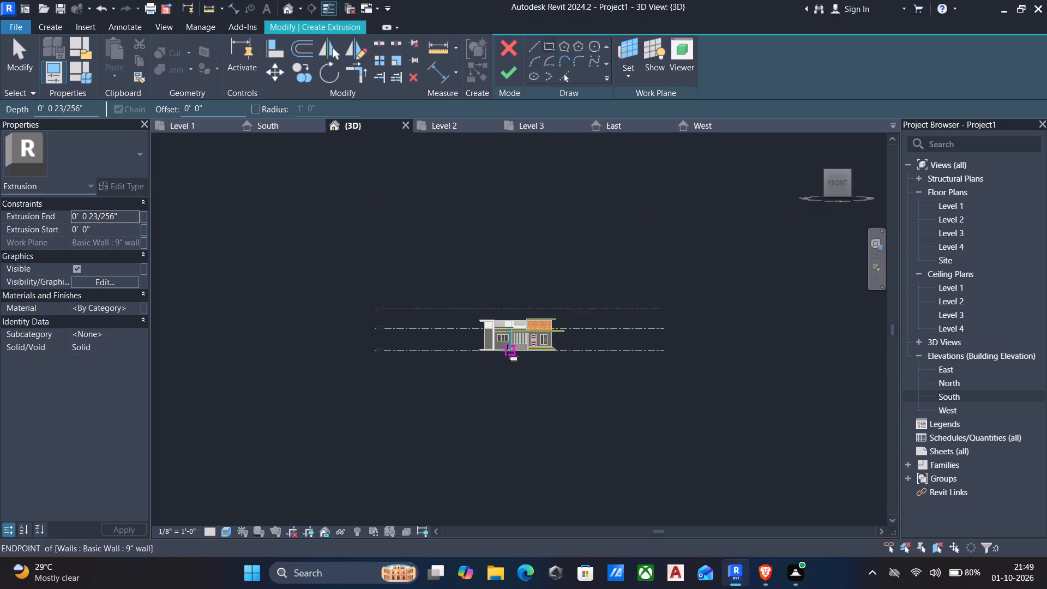
scroll(507, 351, up, 5)
scroll(458, 290, up, 16)
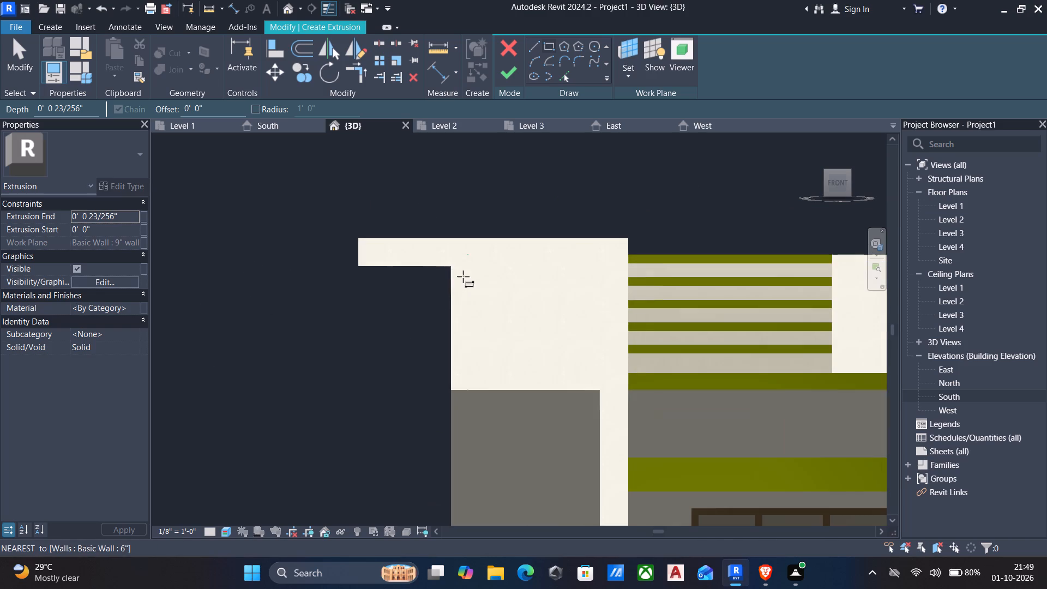
click(450, 269)
middle_drag(490, 338, 496, 279)
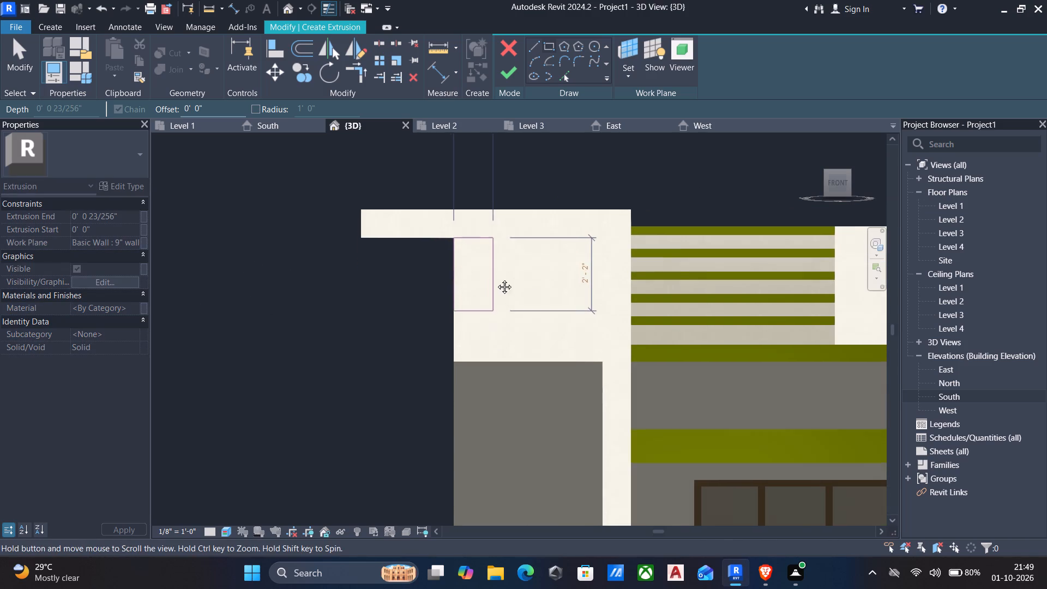
middle_drag(496, 279, 498, 263)
scroll(498, 260, down, 3)
middle_drag(532, 337, 537, 255)
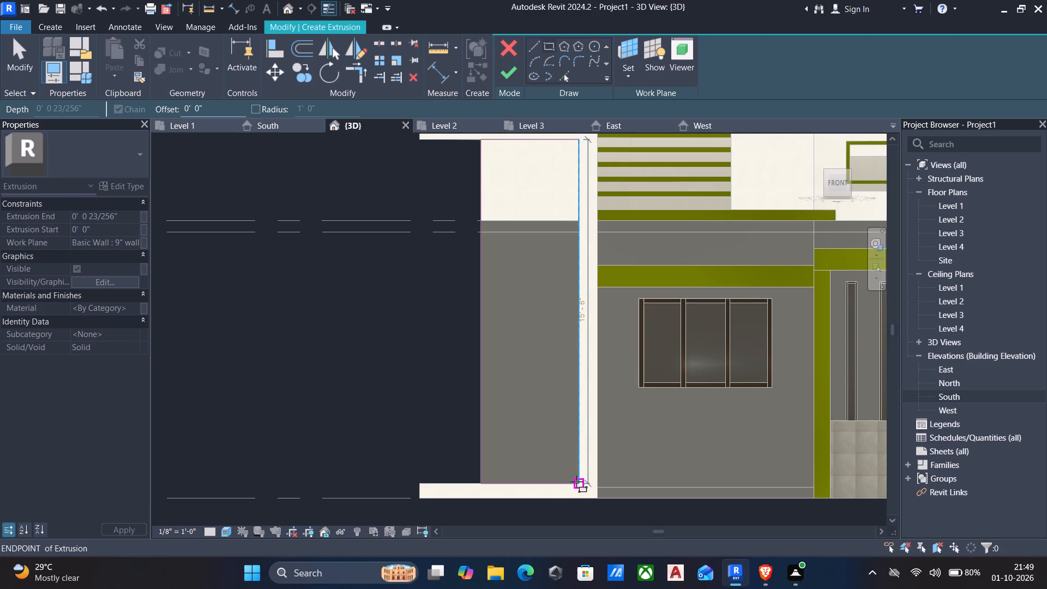
click(576, 482)
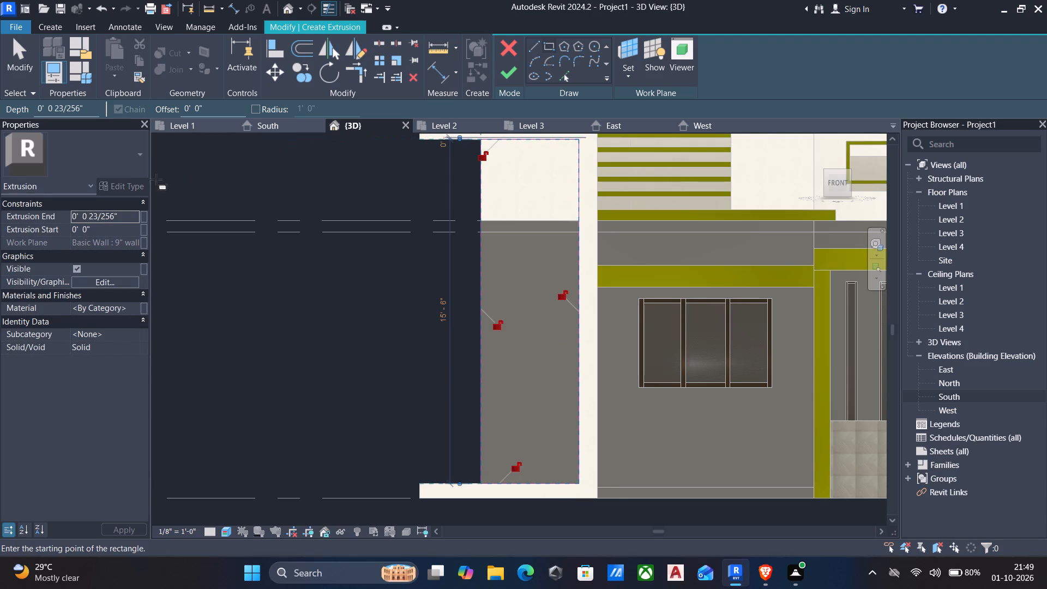
Set the extrusion end to 0.08" and complete the extrusion sketch.
click(134, 214)
text(0.0)
text(8")
key(Return)
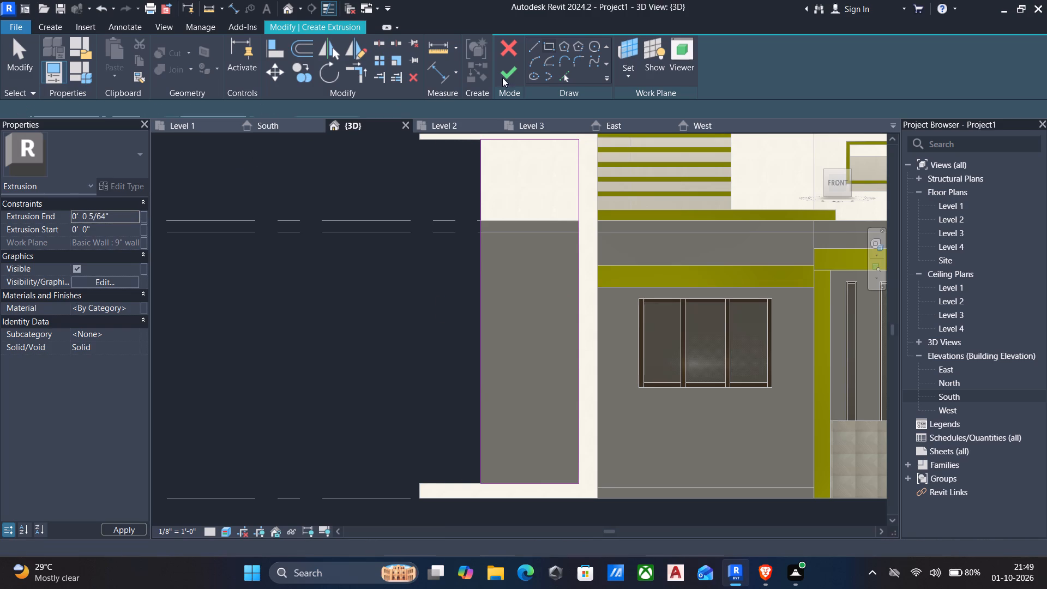
click(508, 75)
Create a new material for the extrusion, name it "black tile" and apply it.
scroll(498, 302, down, 2)
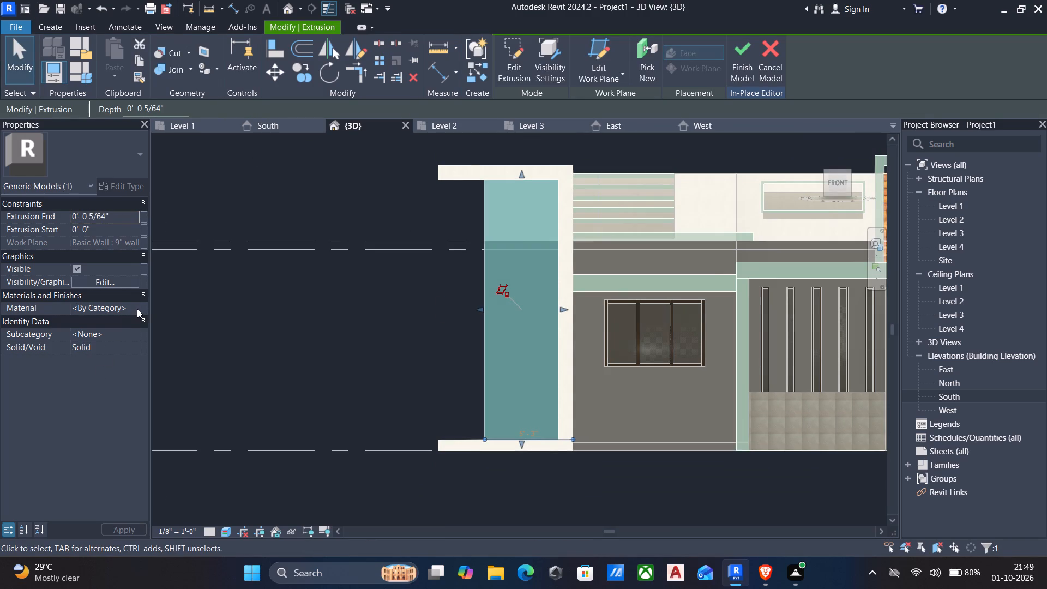
click(135, 309)
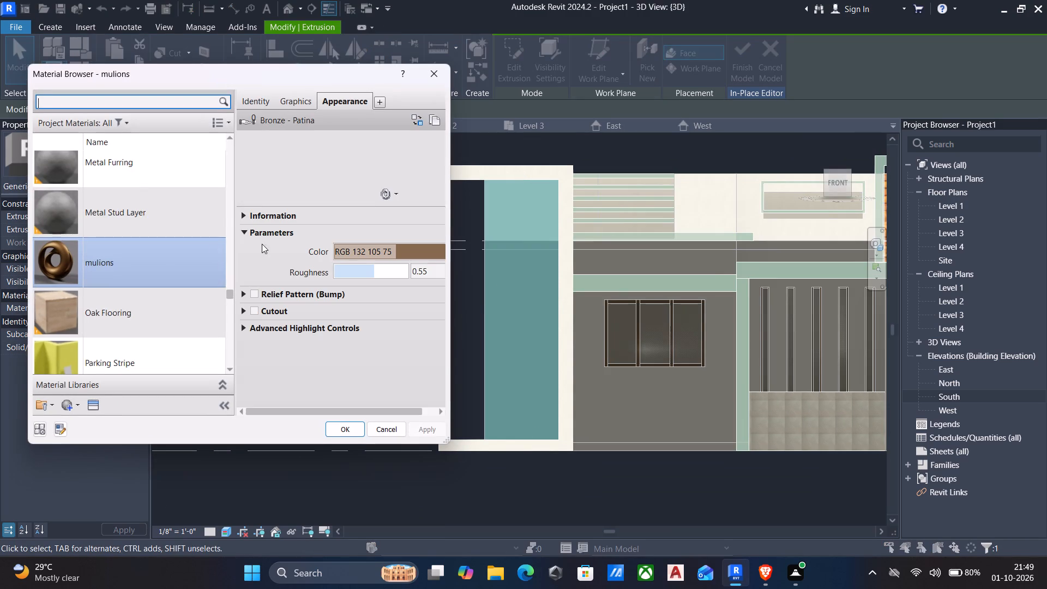
click(63, 409)
click(77, 423)
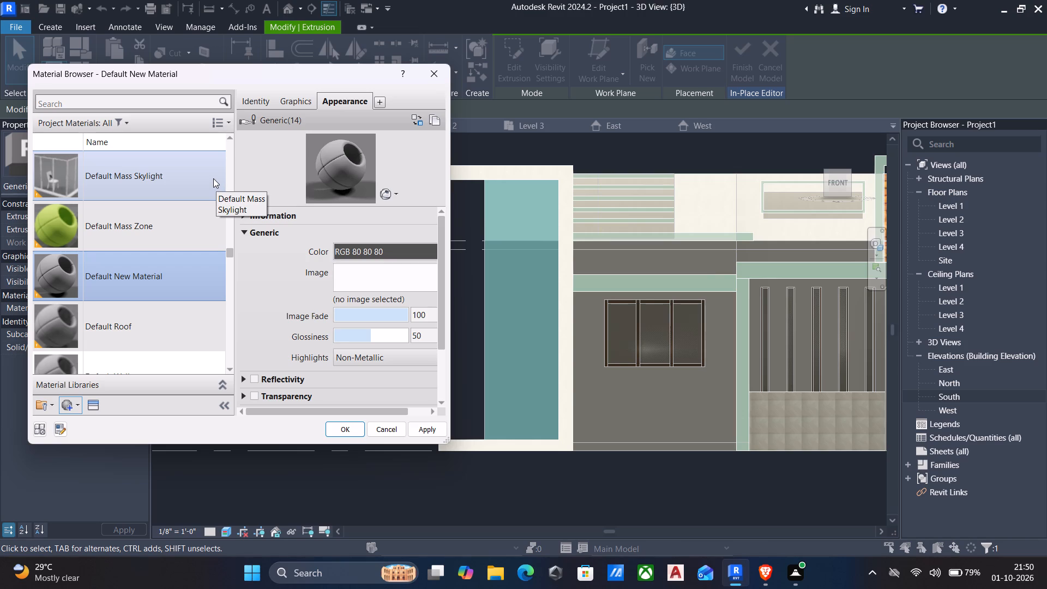
click(264, 101)
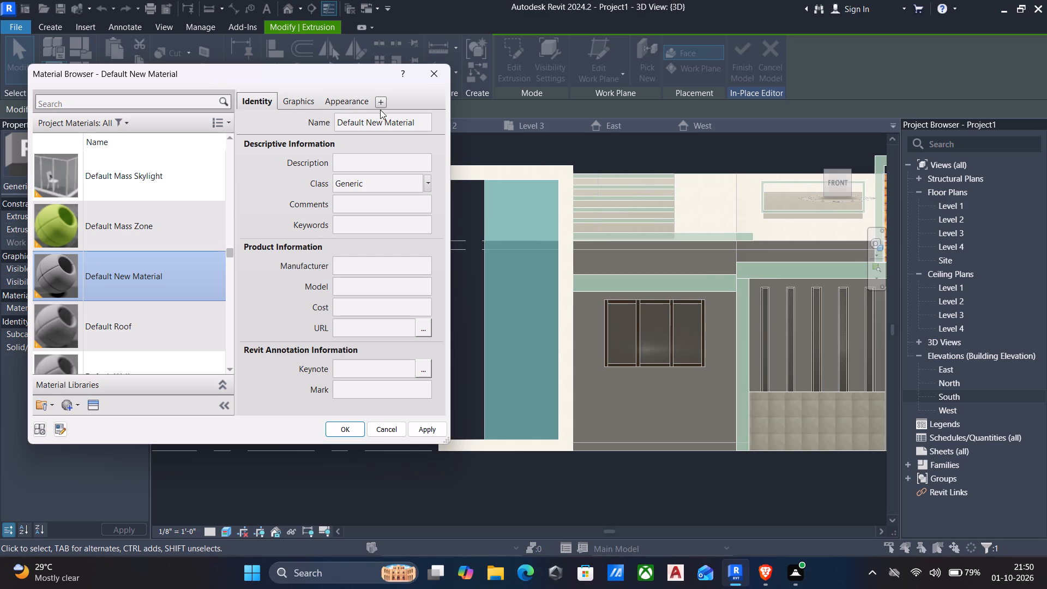
drag(414, 123, 344, 127)
drag(344, 127, 495, 151)
text(bla)
text(ck tile)
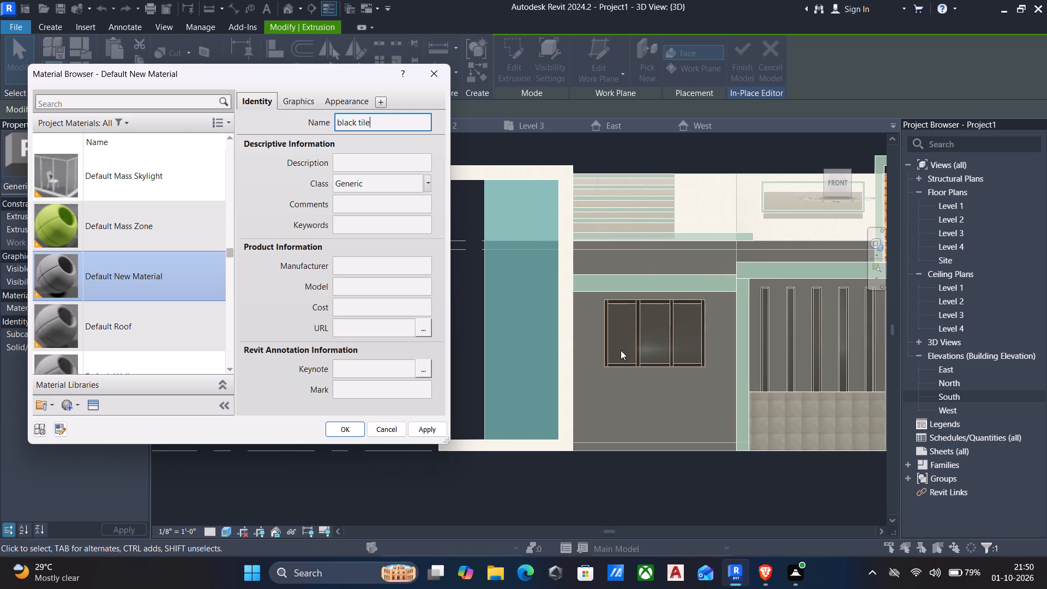
click(425, 429)
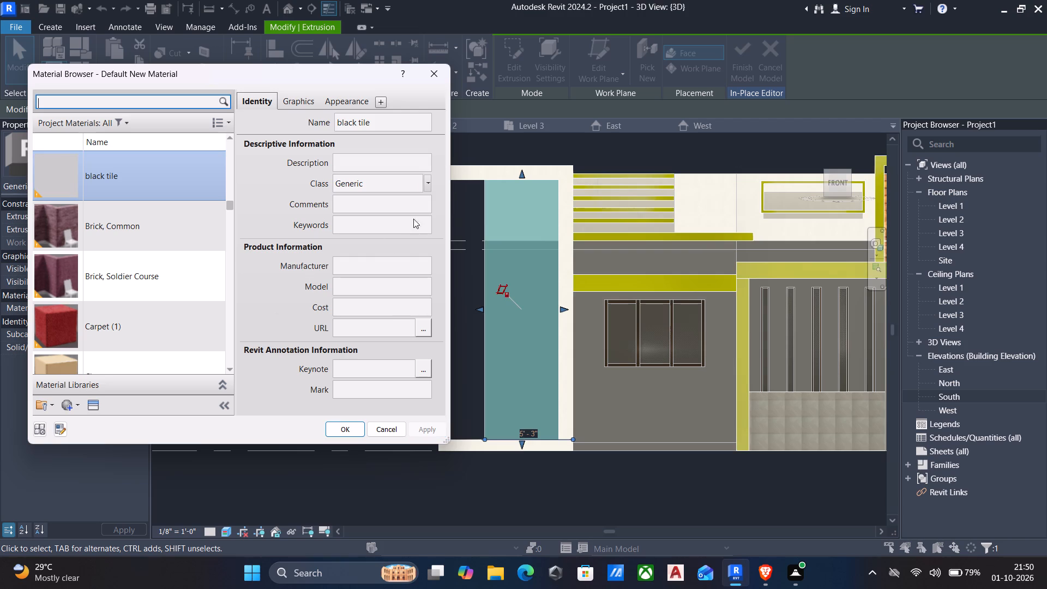
Load black colour tile.jpeg as the appearance image of the black tile material.
click(347, 102)
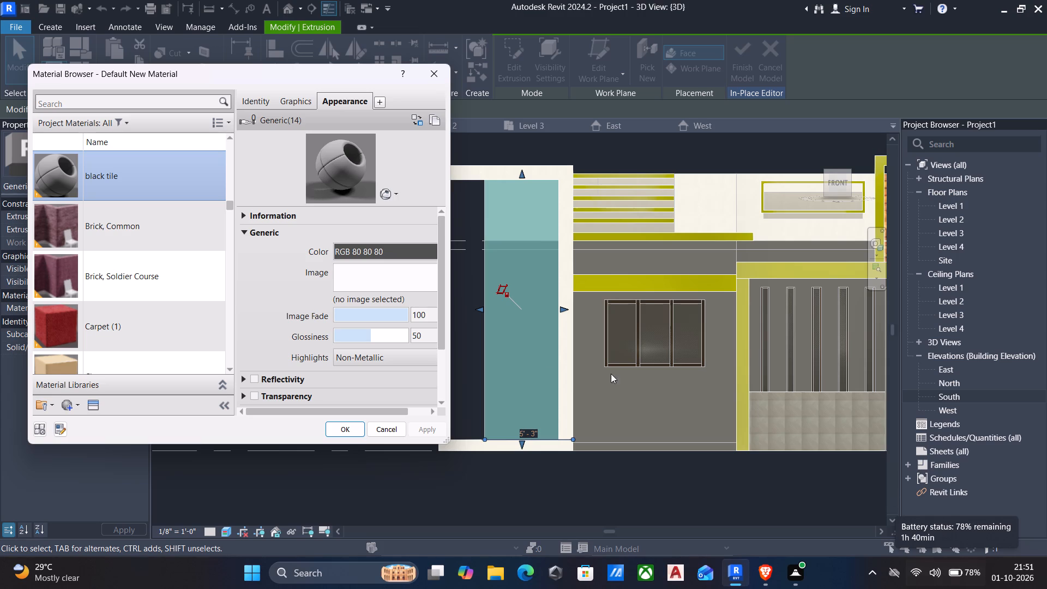
click(360, 282)
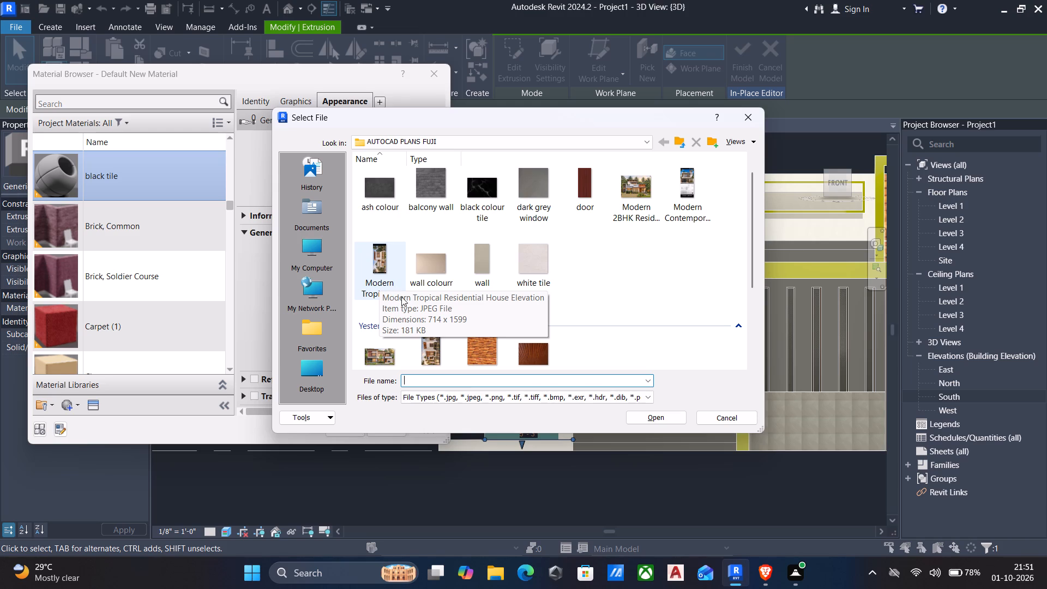
click(483, 190)
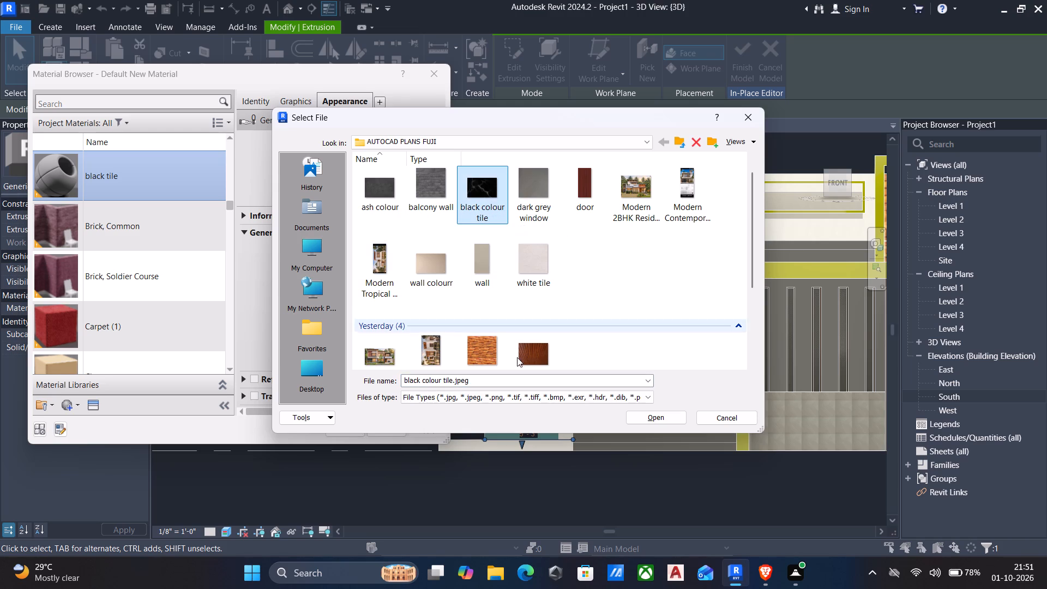
click(638, 414)
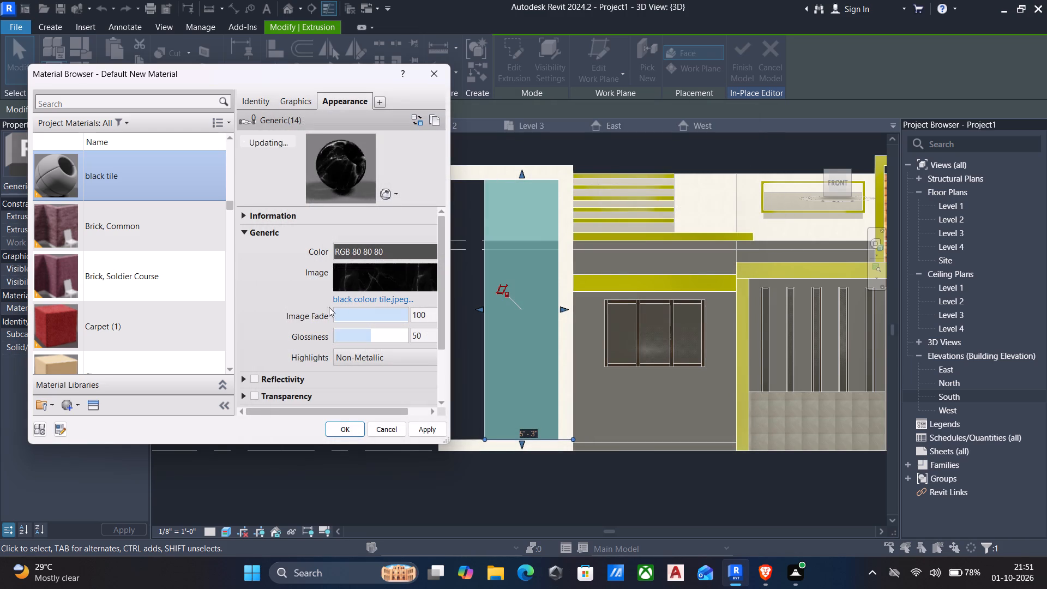
Set the tile texture's sample size to 5' and assign the black tile material to the extrusion.
click(411, 281)
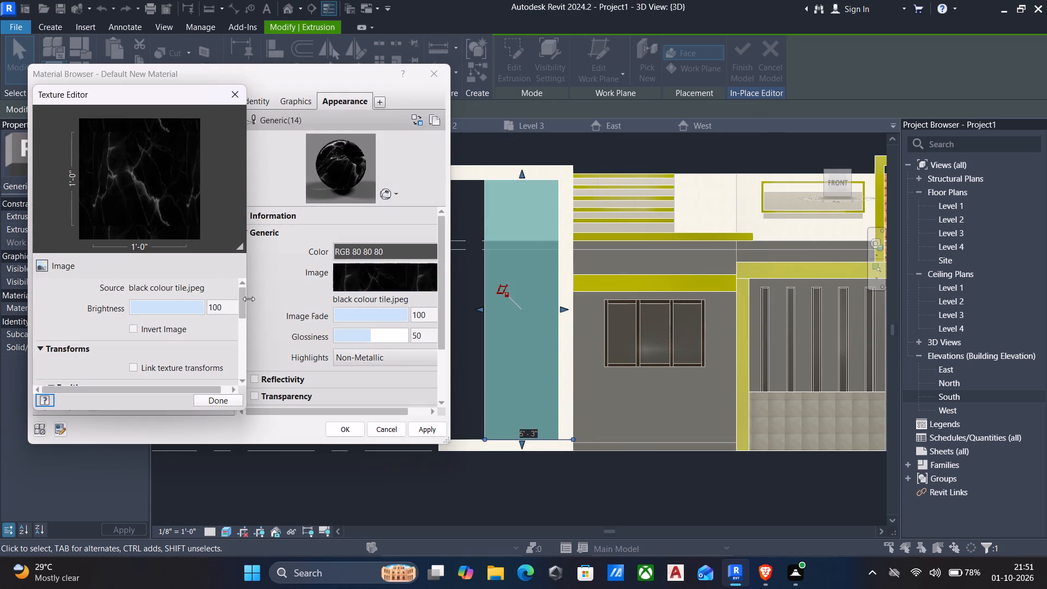
drag(242, 308, 248, 354)
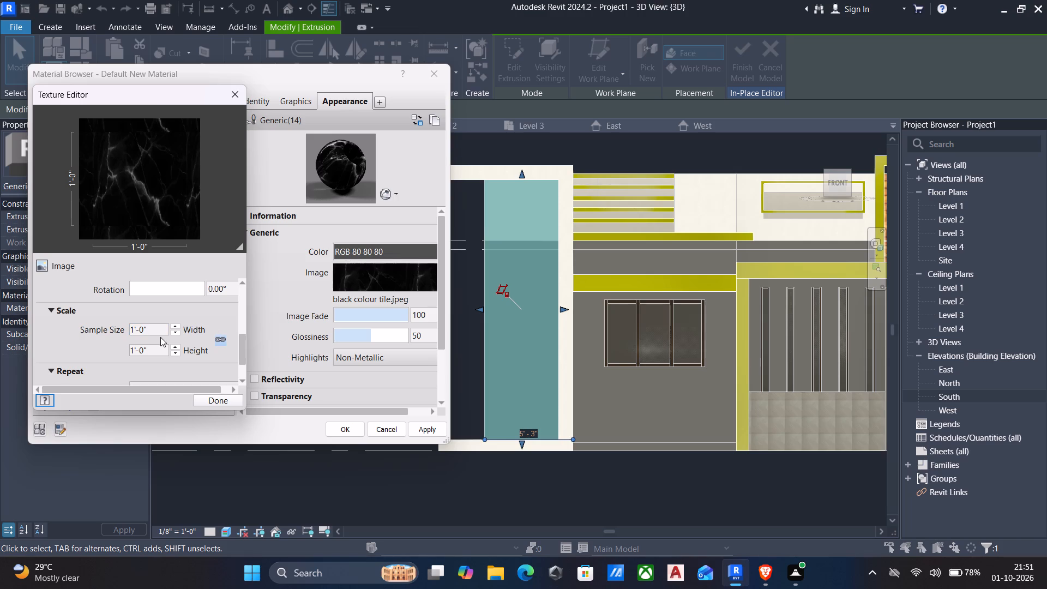
click(159, 328)
key(5)
key(apostrophe)
key(Return)
click(227, 398)
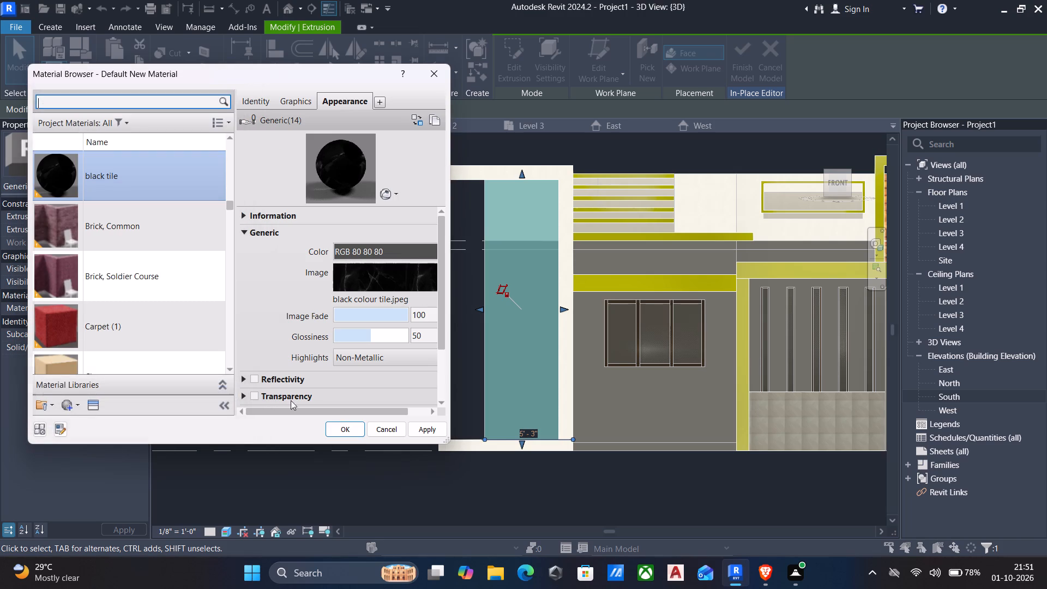
click(417, 429)
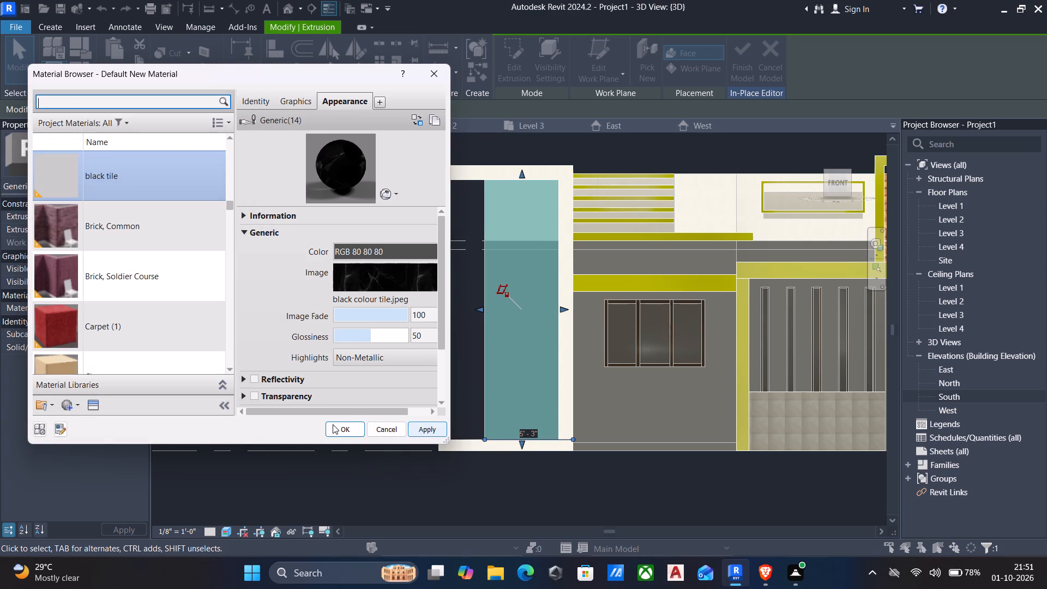
click(342, 426)
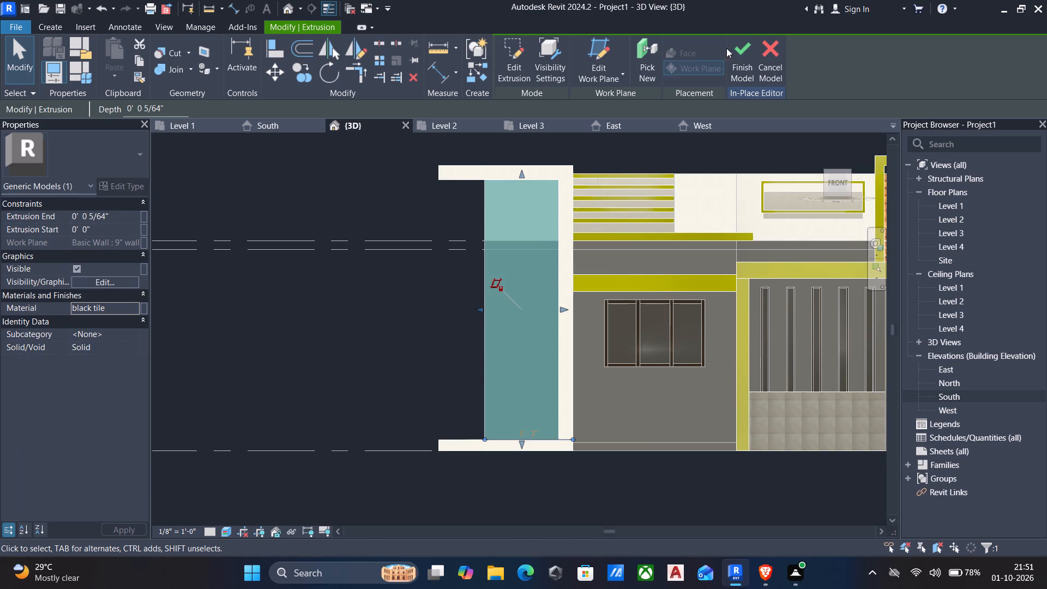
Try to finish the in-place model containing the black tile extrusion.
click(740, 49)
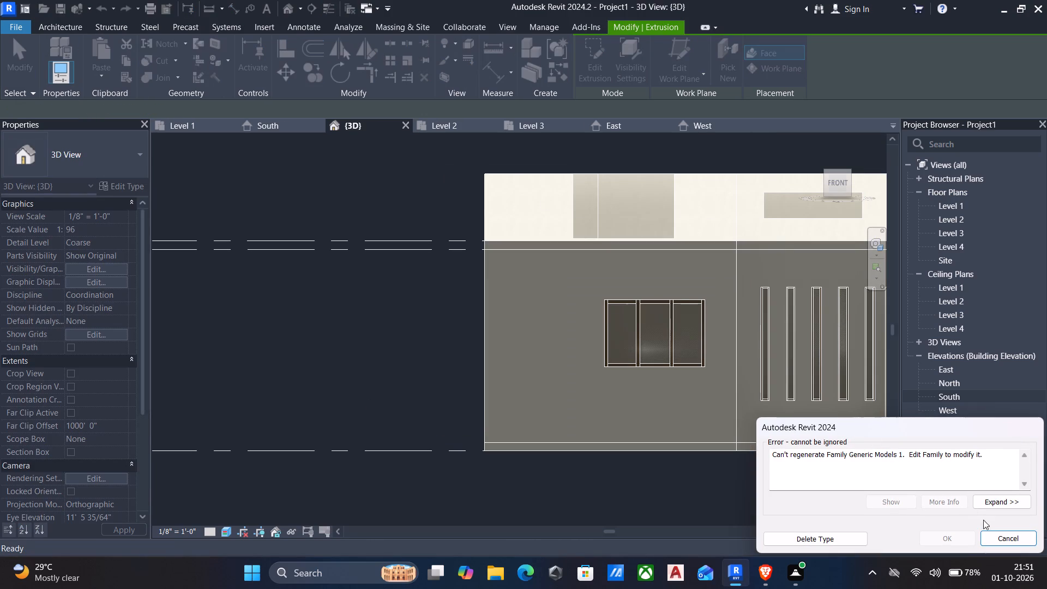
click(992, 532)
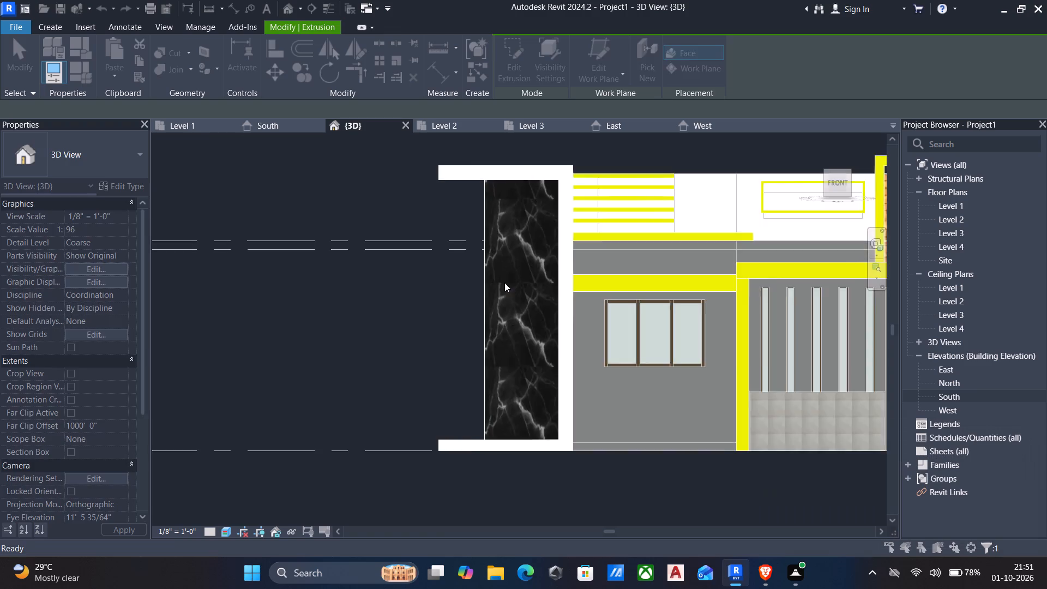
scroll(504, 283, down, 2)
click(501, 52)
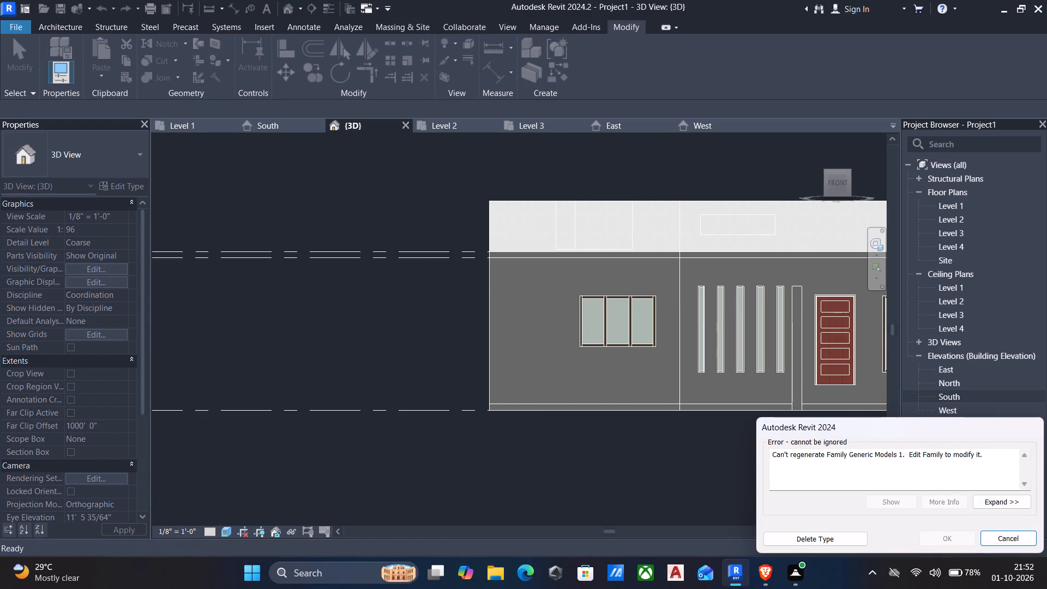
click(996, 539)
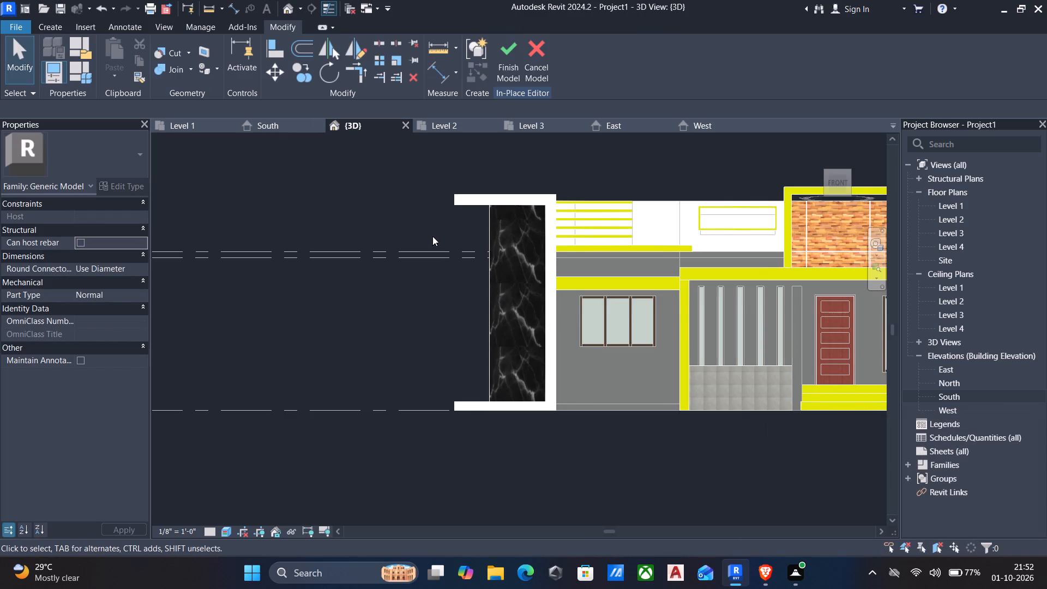
Cancel the in-place model and discard the black tile extrusion made in this edit.
shift+middle_drag(432, 241, 465, 262)
scroll(501, 91, up, 1)
click(527, 50)
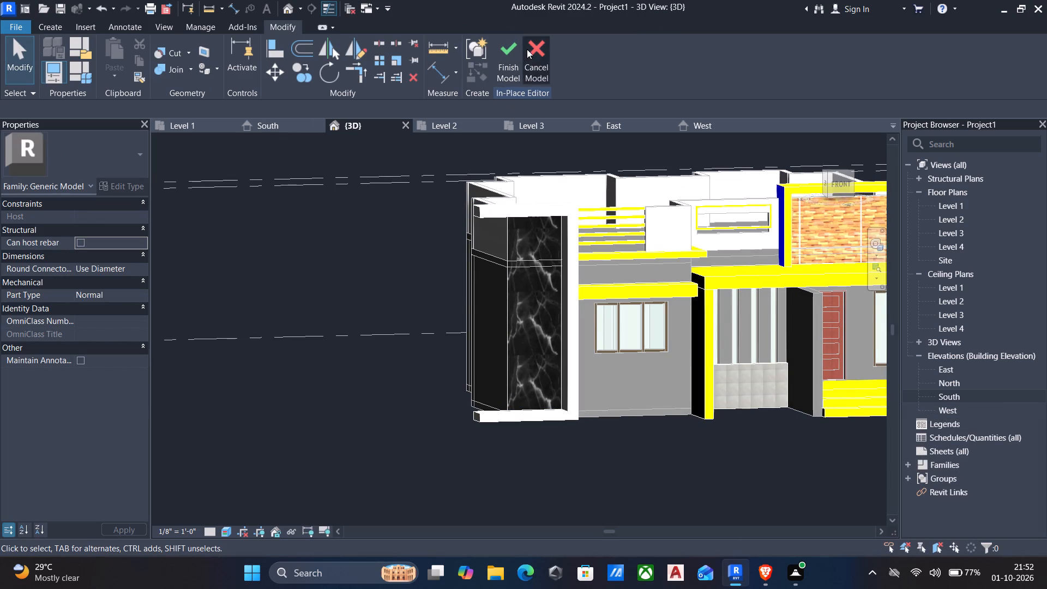
click(553, 308)
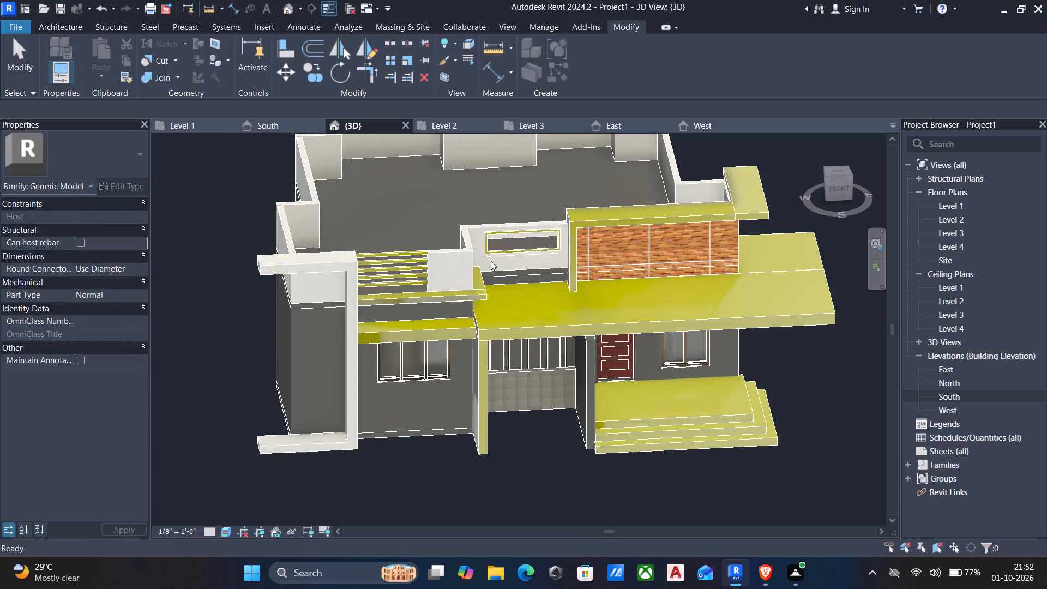
Open the yellow and white facade generic model for in-place editing and start a new extrusion.
click(516, 324)
click(580, 56)
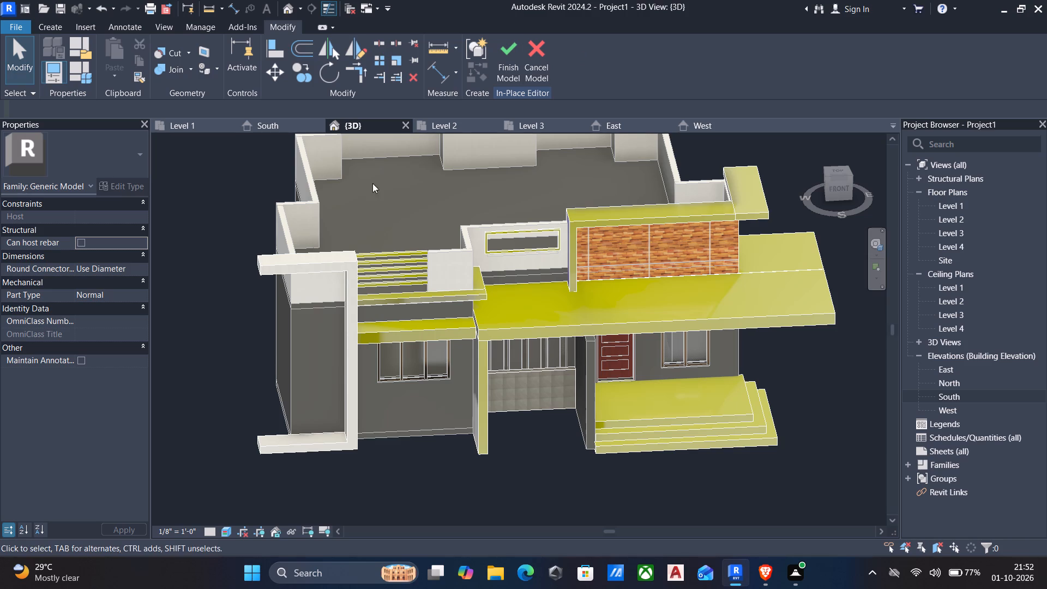
click(43, 25)
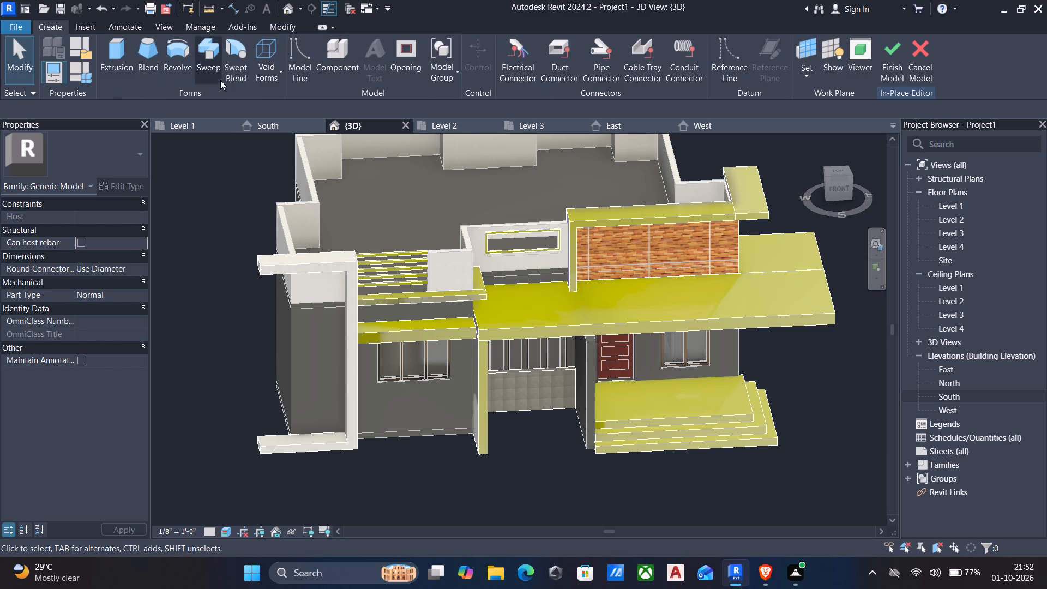
click(119, 58)
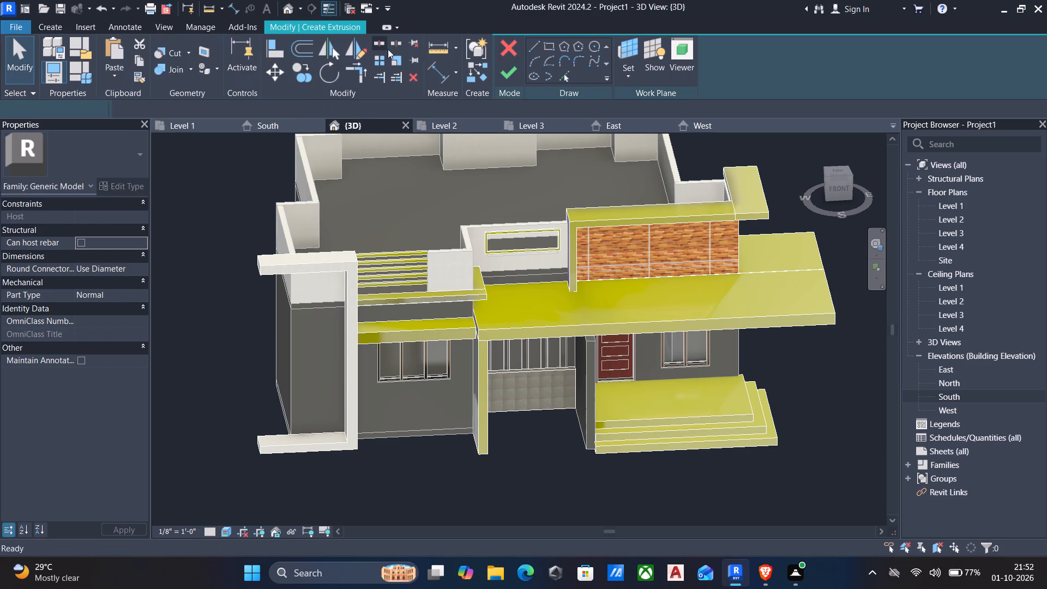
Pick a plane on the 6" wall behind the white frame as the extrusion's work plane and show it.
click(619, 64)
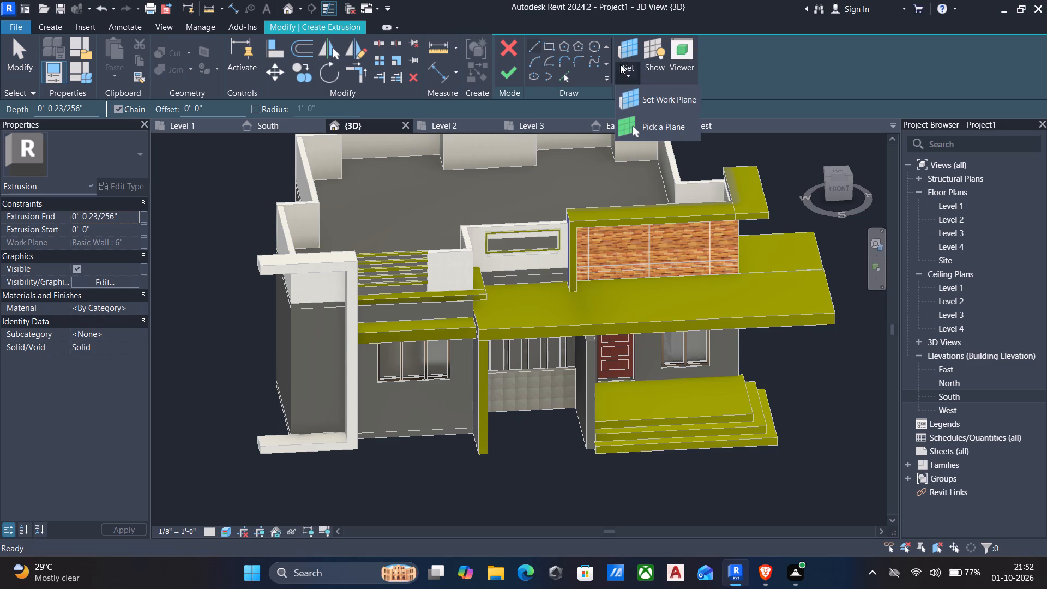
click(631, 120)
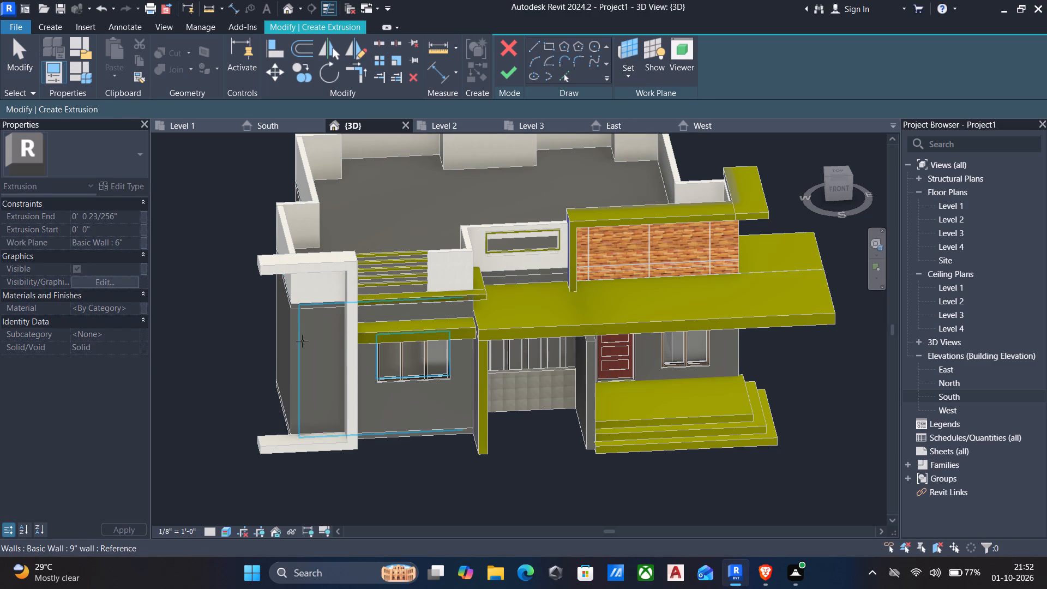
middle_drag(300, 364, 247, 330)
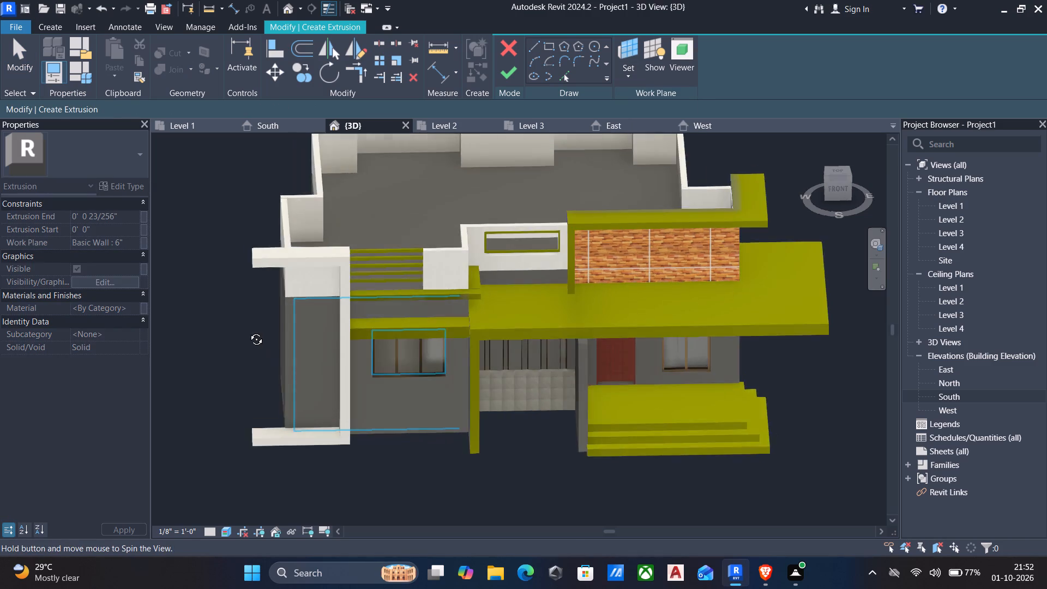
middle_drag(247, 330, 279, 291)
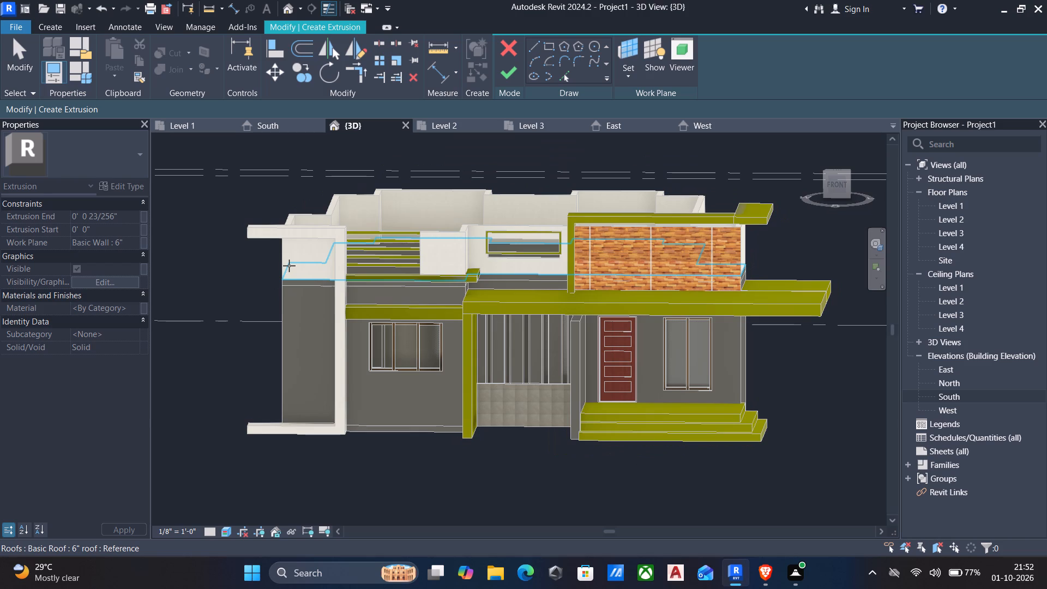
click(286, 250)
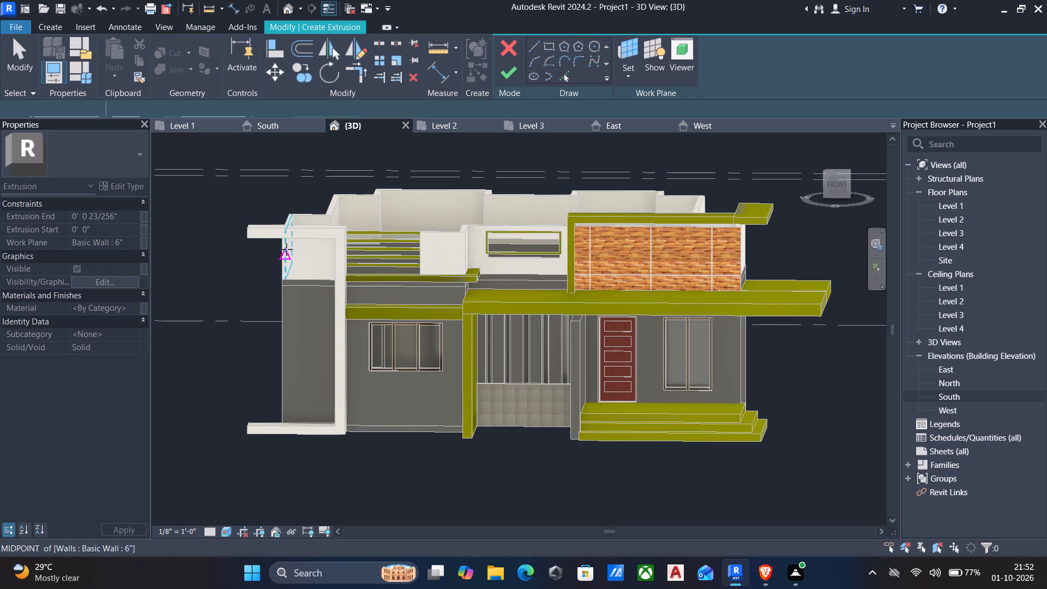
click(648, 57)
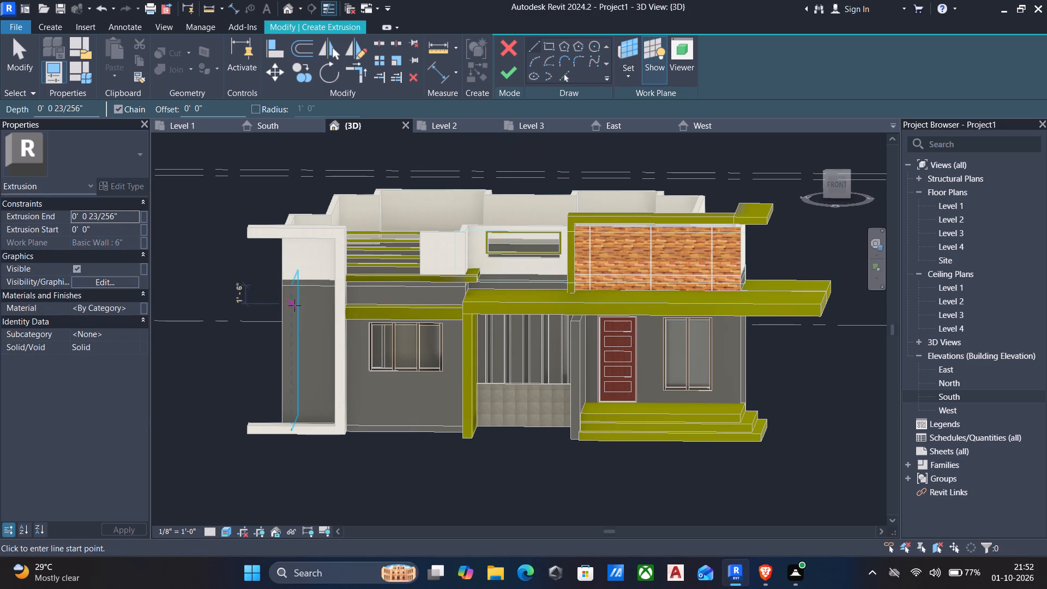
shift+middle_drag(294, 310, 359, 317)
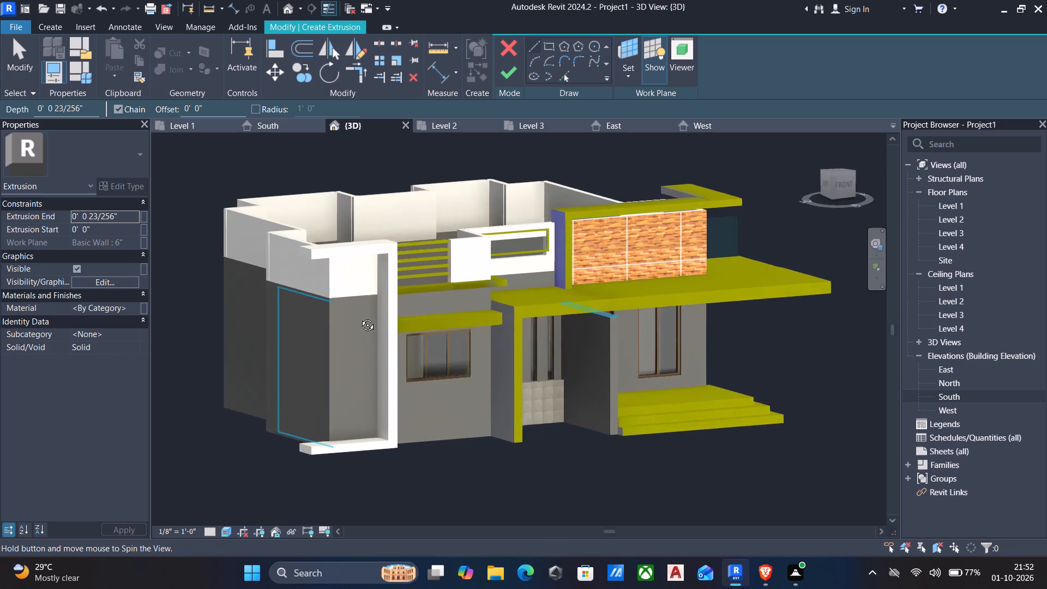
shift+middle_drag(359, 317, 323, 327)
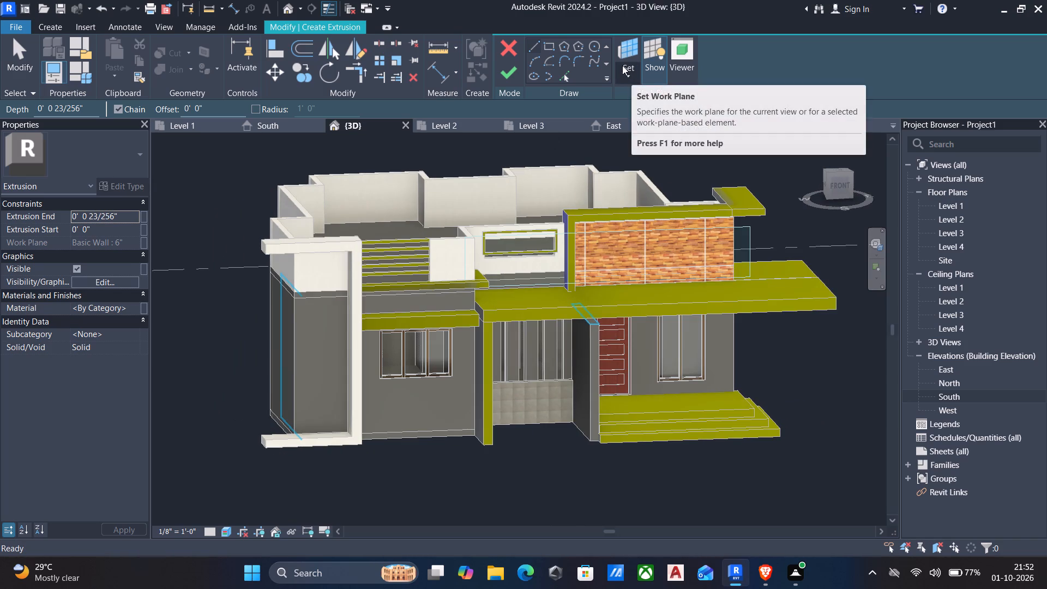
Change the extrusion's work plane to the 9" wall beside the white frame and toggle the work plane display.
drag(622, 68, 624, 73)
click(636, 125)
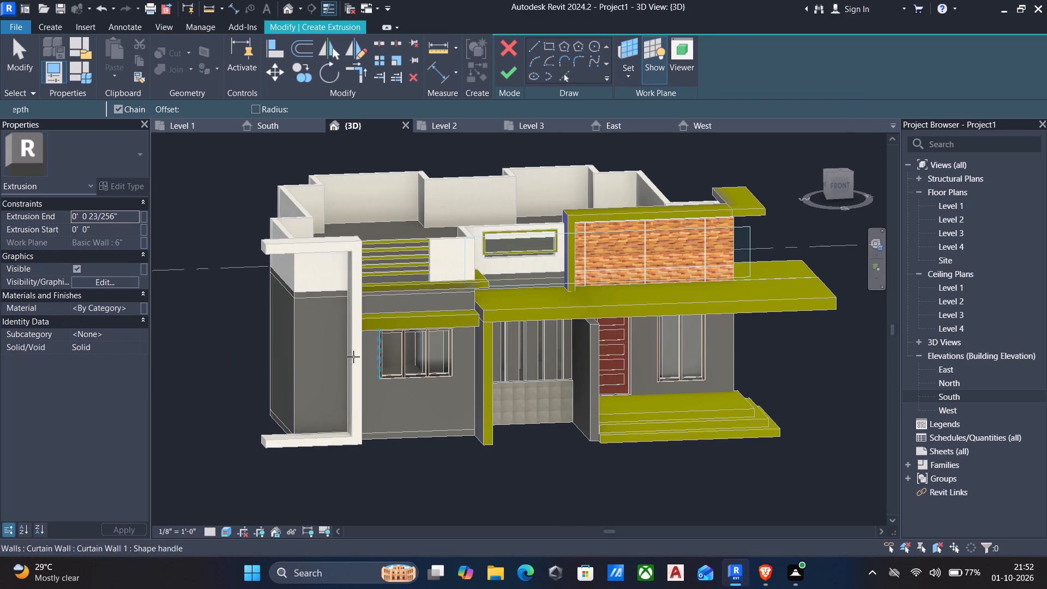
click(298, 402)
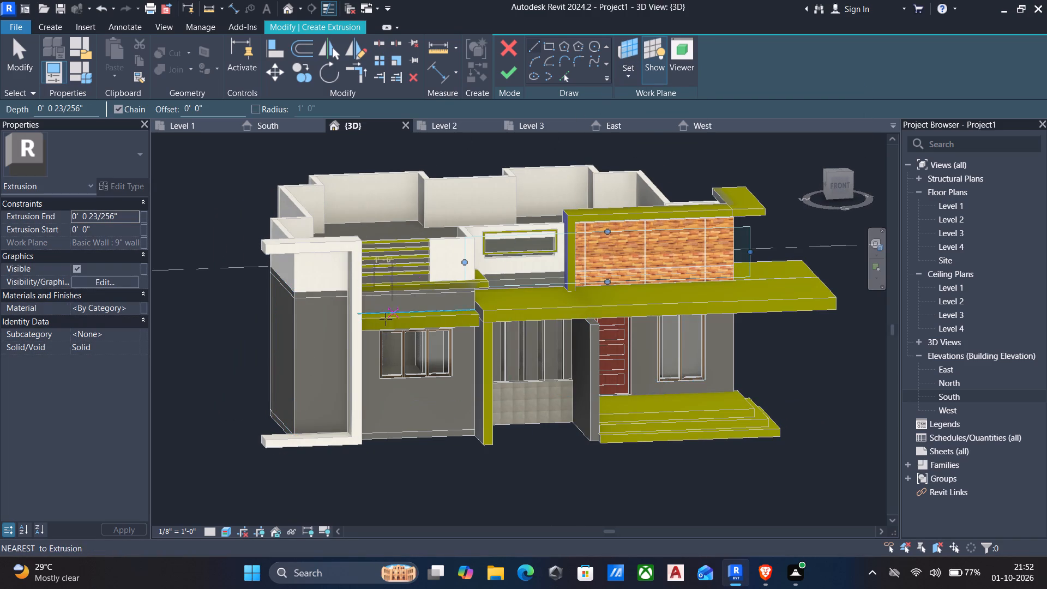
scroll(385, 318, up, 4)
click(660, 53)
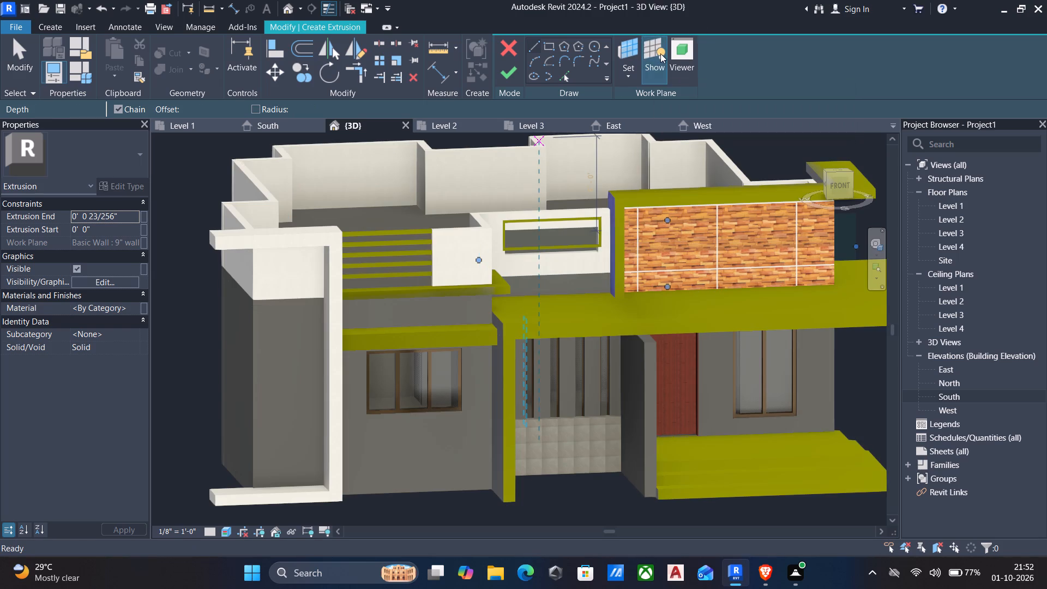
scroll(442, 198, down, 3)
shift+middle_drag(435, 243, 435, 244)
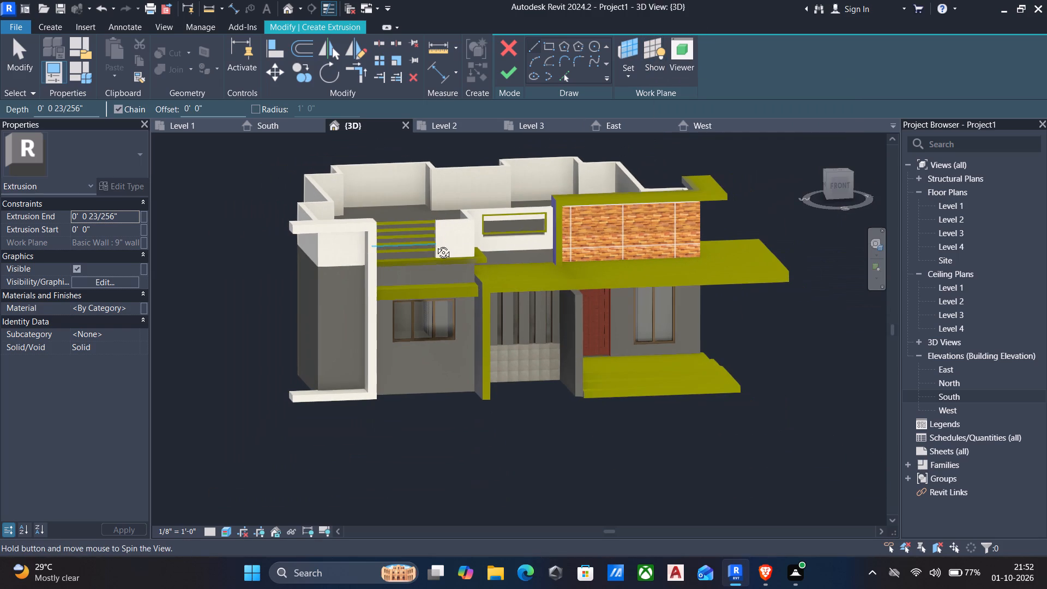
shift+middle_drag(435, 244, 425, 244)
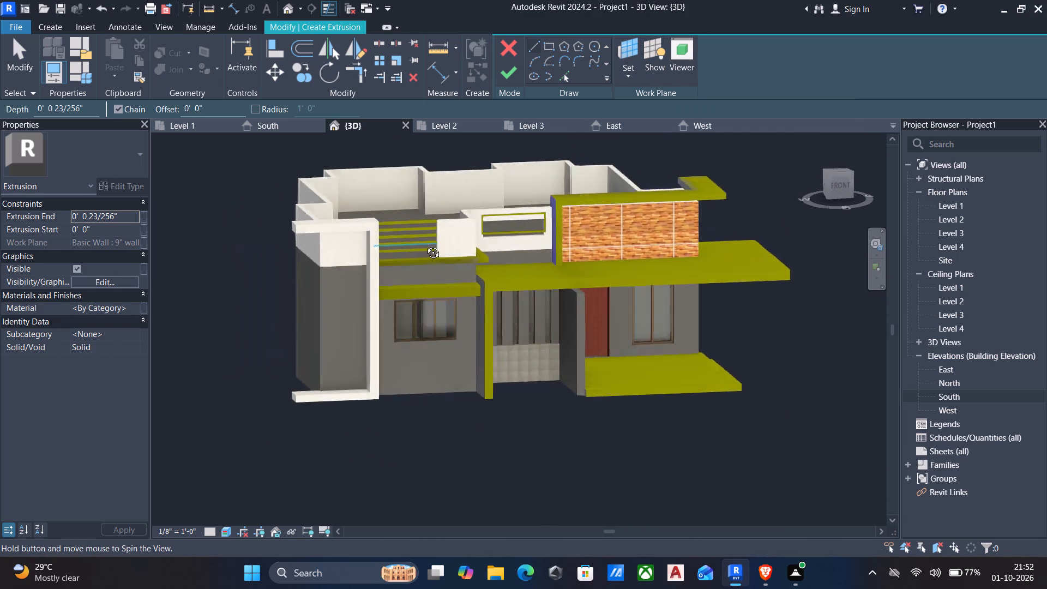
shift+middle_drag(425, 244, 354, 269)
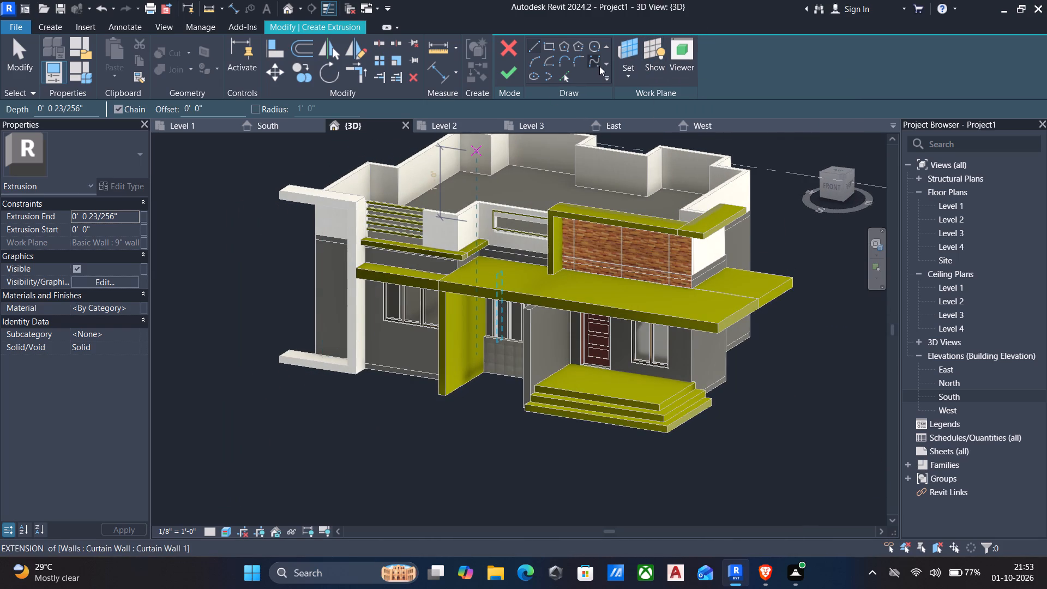
Set the extrusion's work plane to the 6" roof reference near the white frame and show the work plane.
click(640, 76)
click(624, 76)
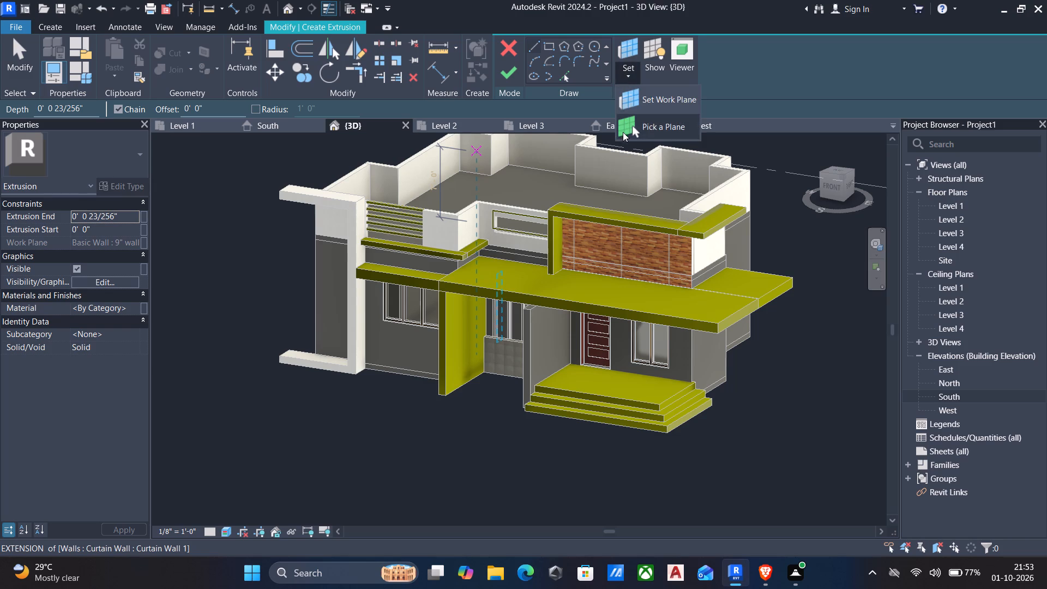
click(642, 125)
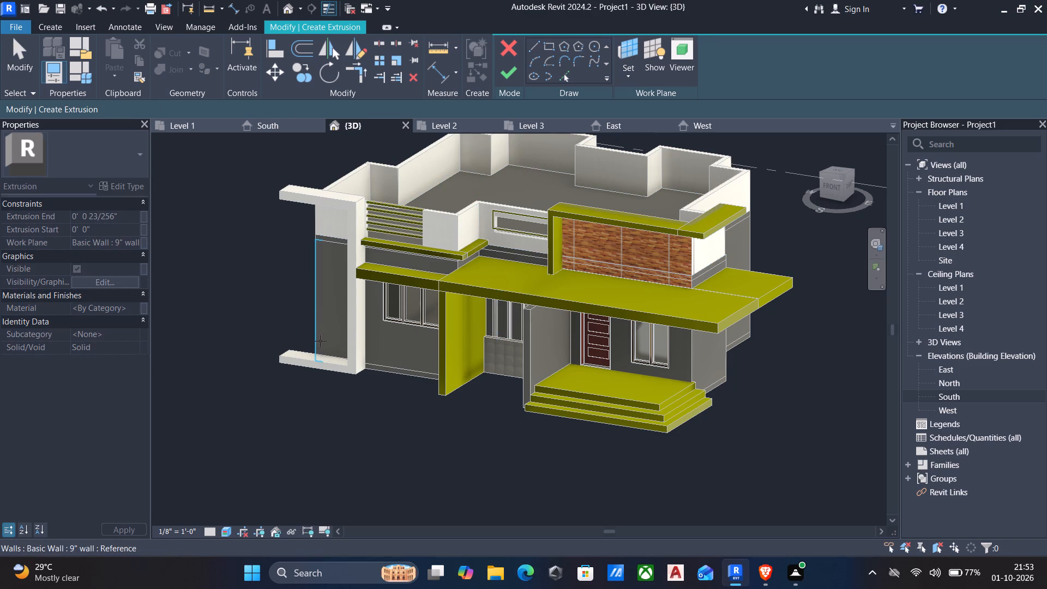
scroll(333, 256, up, 4)
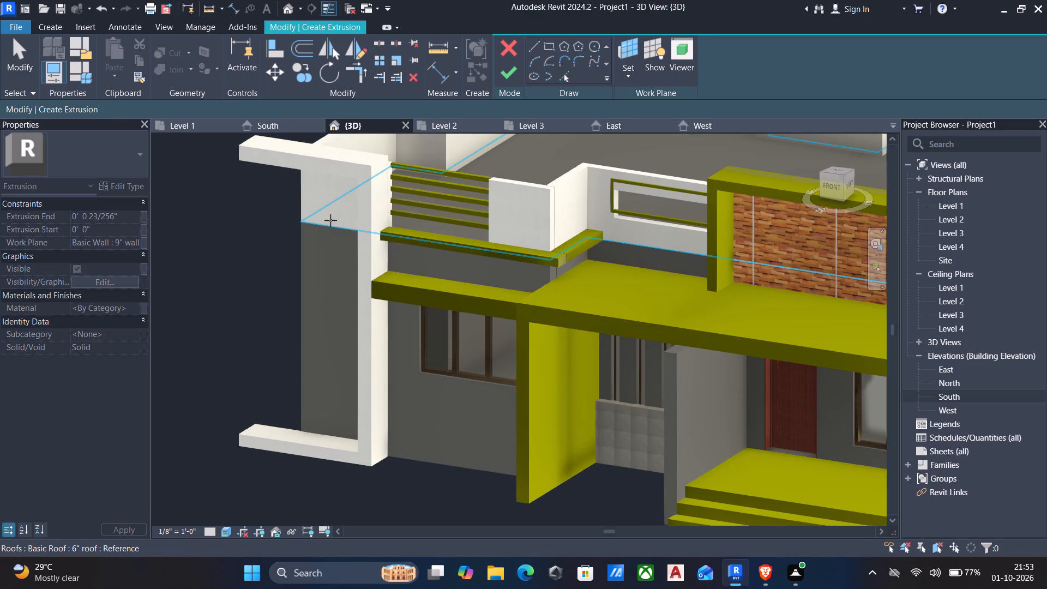
click(326, 228)
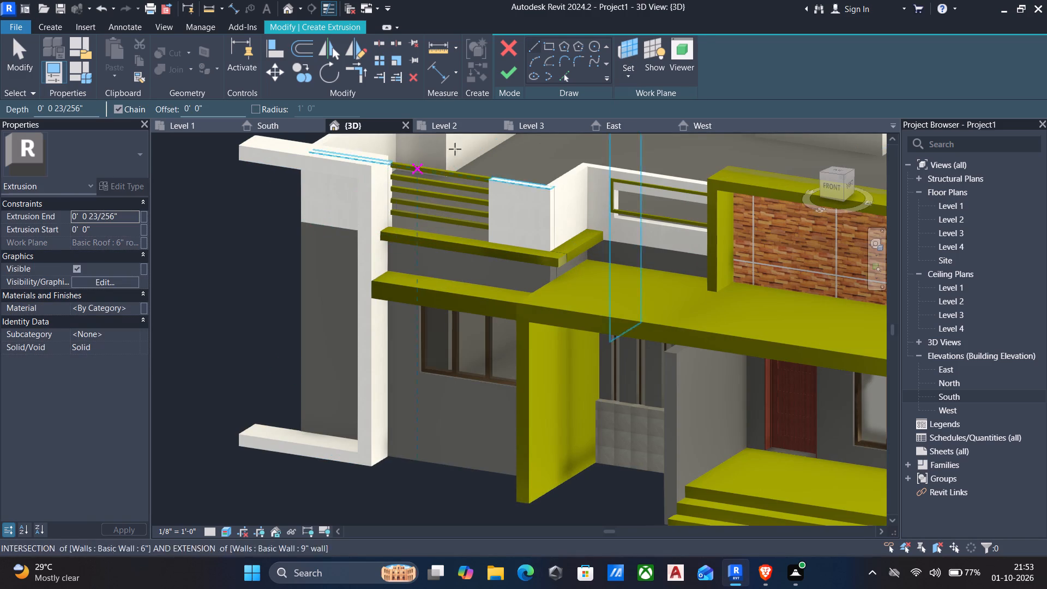
click(652, 44)
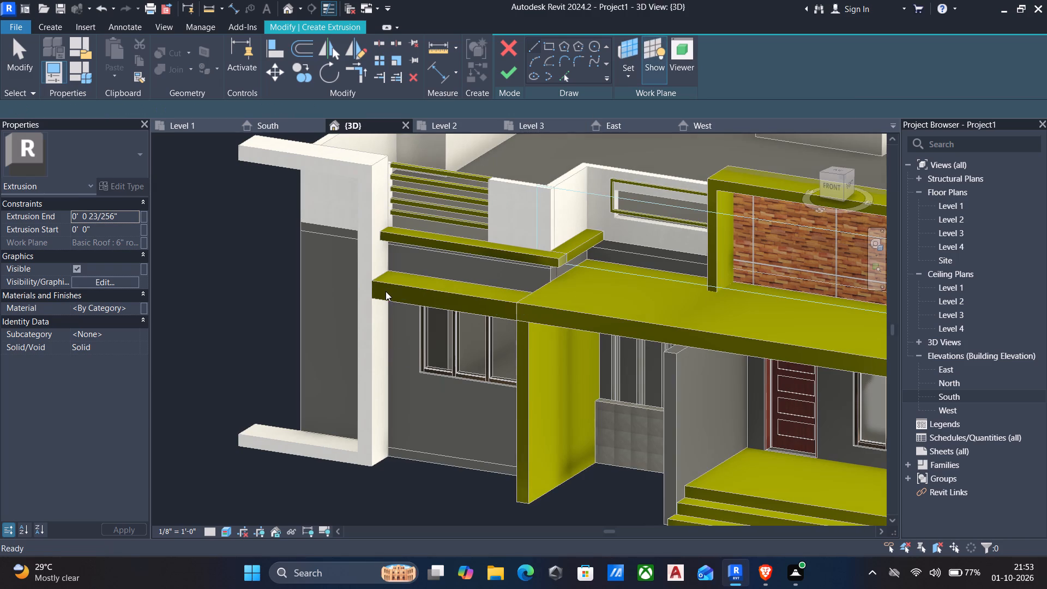
Change the 3D view's visual style to a plain display without textures or material colours.
click(227, 532)
click(237, 475)
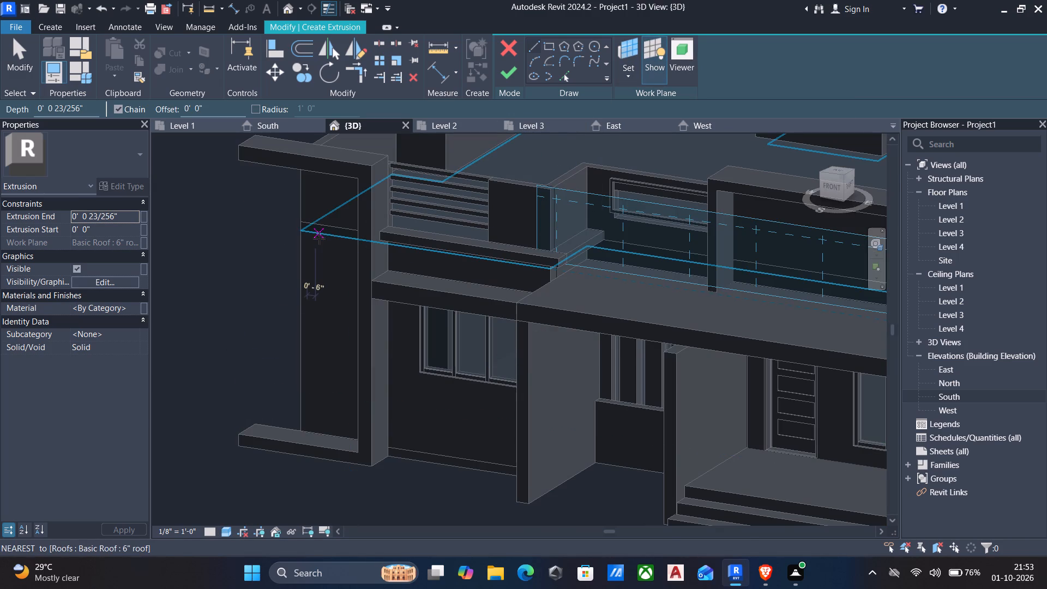
shift+middle_drag(318, 239, 398, 229)
scroll(398, 227, down, 2)
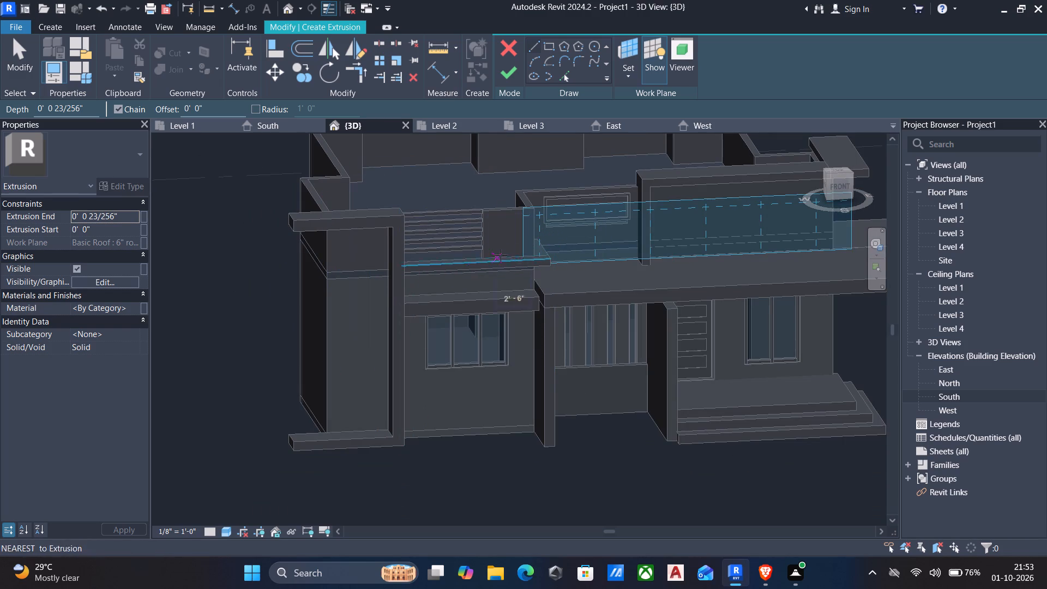
shift+middle_drag(534, 229, 464, 259)
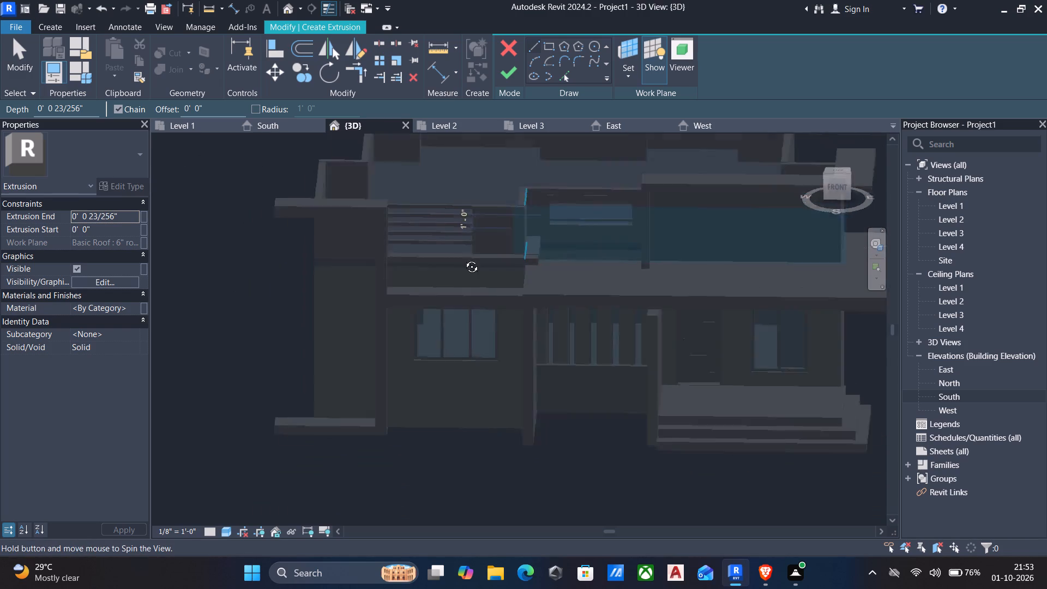
shift+middle_drag(464, 259, 595, 260)
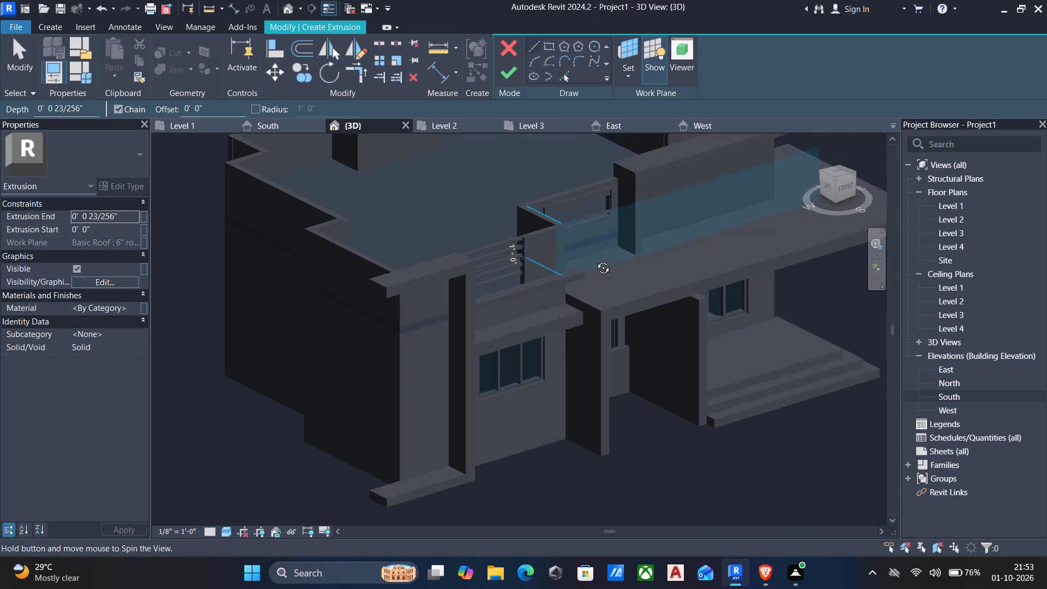
shift+middle_drag(595, 260, 595, 259)
scroll(386, 317, up, 4)
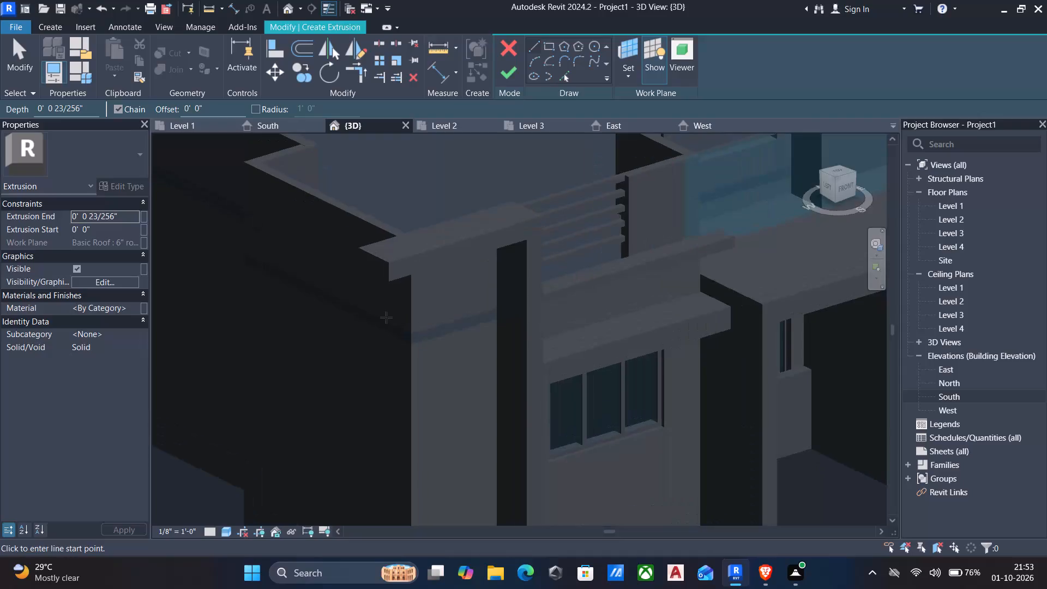
scroll(386, 317, down, 3)
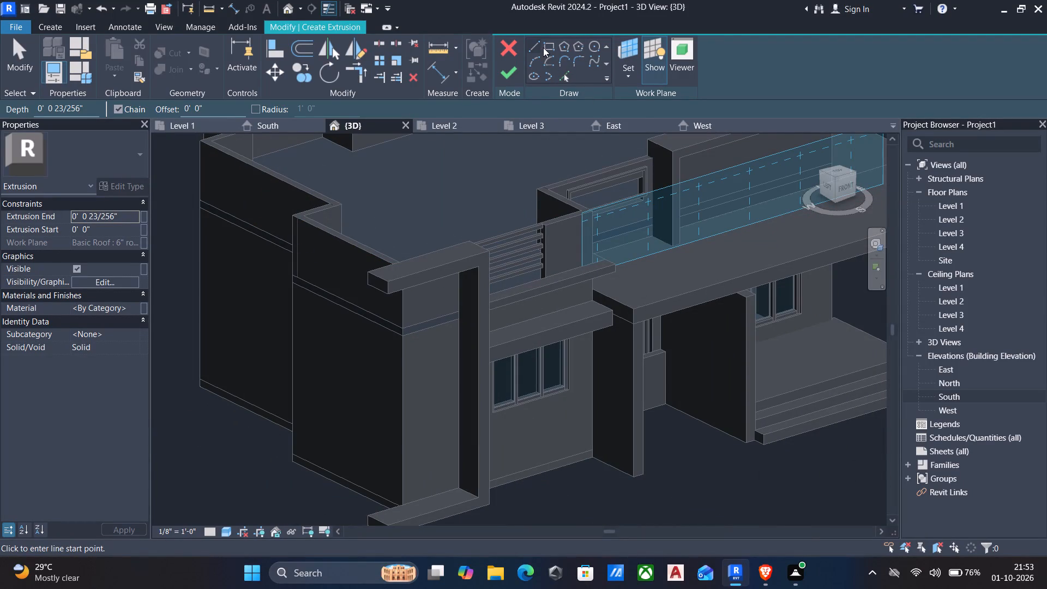
Sketch a rectangle about 4'-5" wide and 15'-3" high filling the opening of the white frame and finish the extrusion.
click(544, 47)
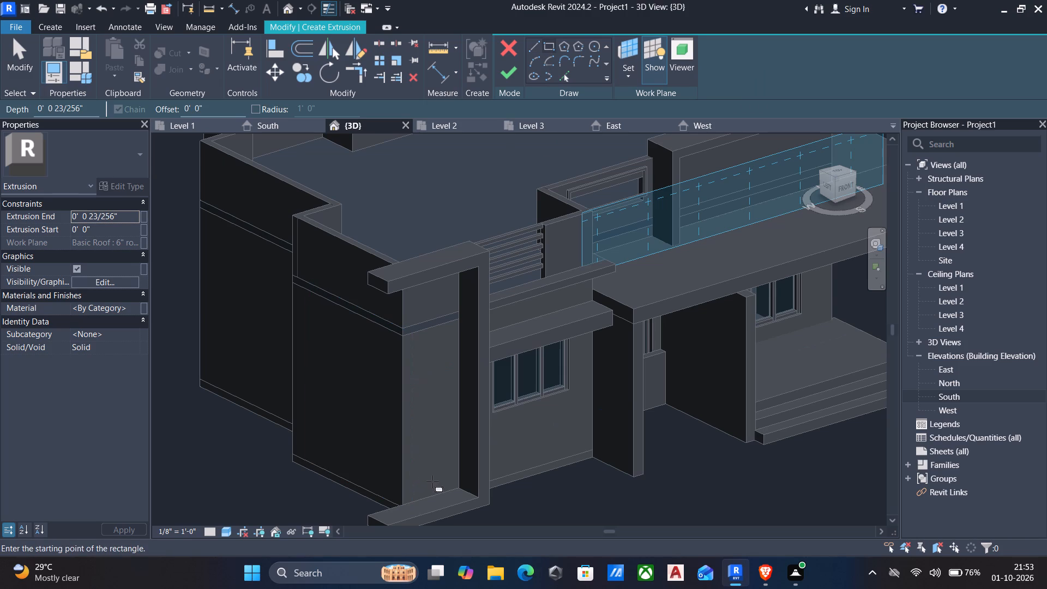
drag(461, 486, 461, 480)
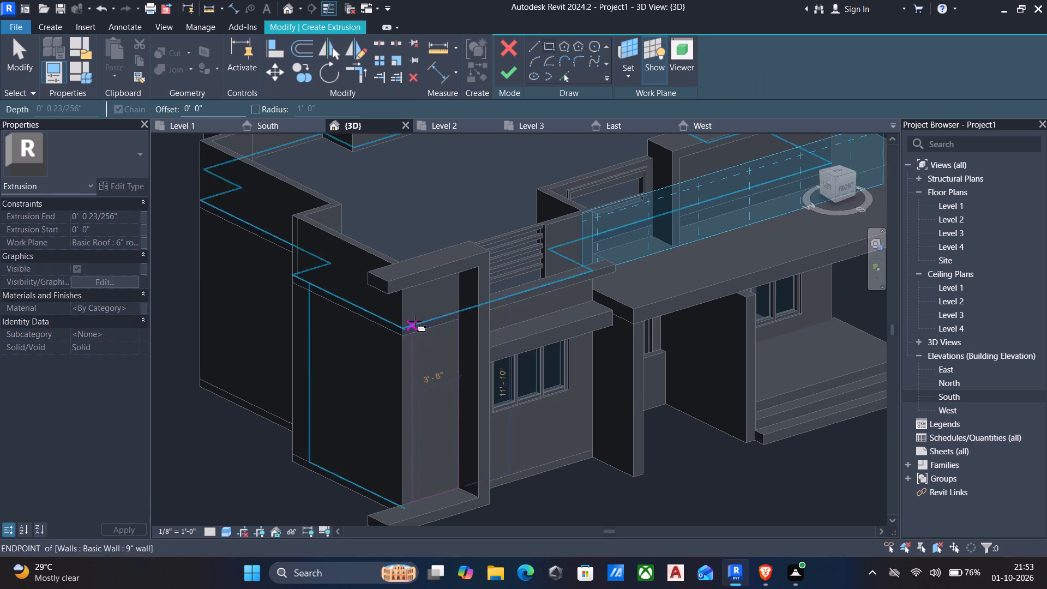
shift+middle_drag(411, 314, 372, 266)
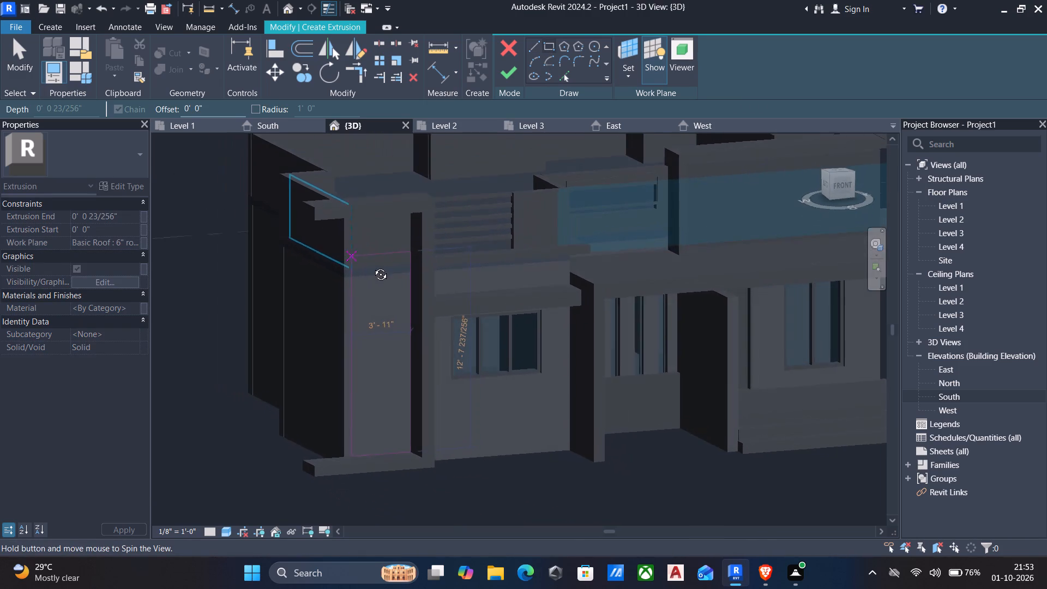
shift+middle_drag(372, 266, 357, 247)
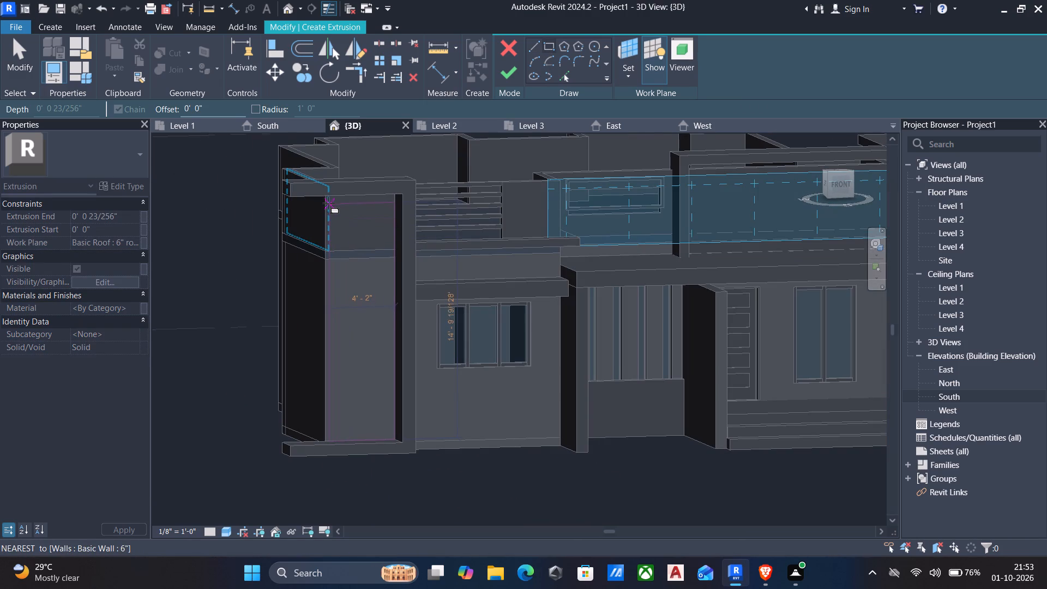
scroll(324, 200, up, 6)
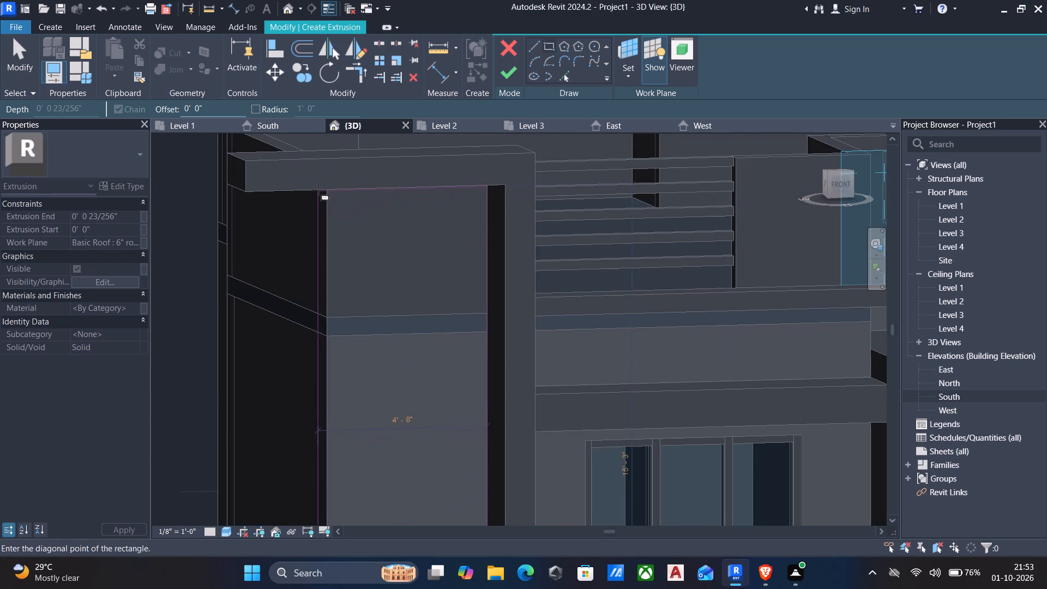
click(324, 189)
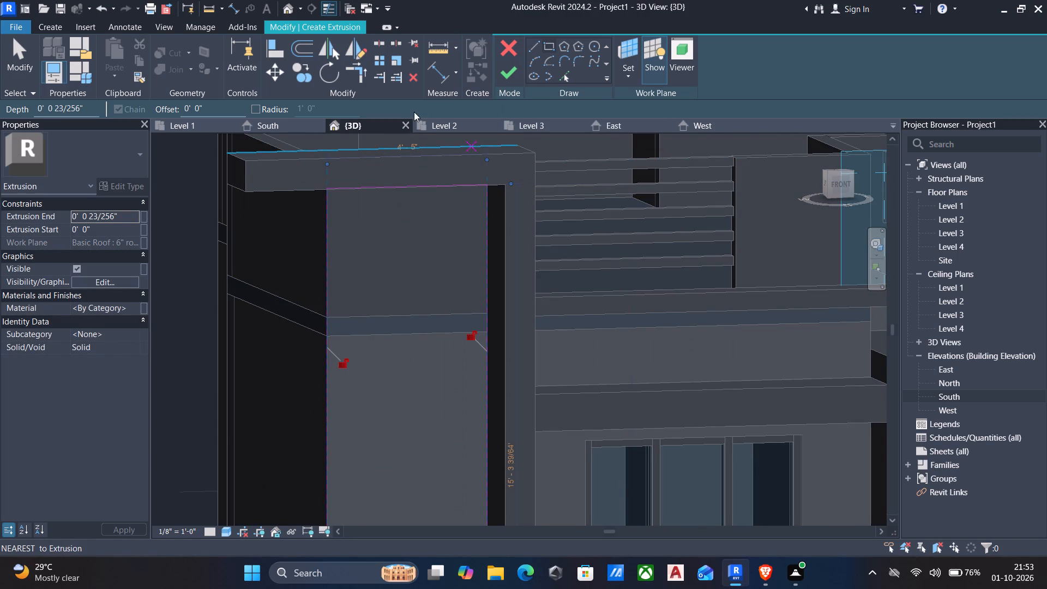
click(512, 70)
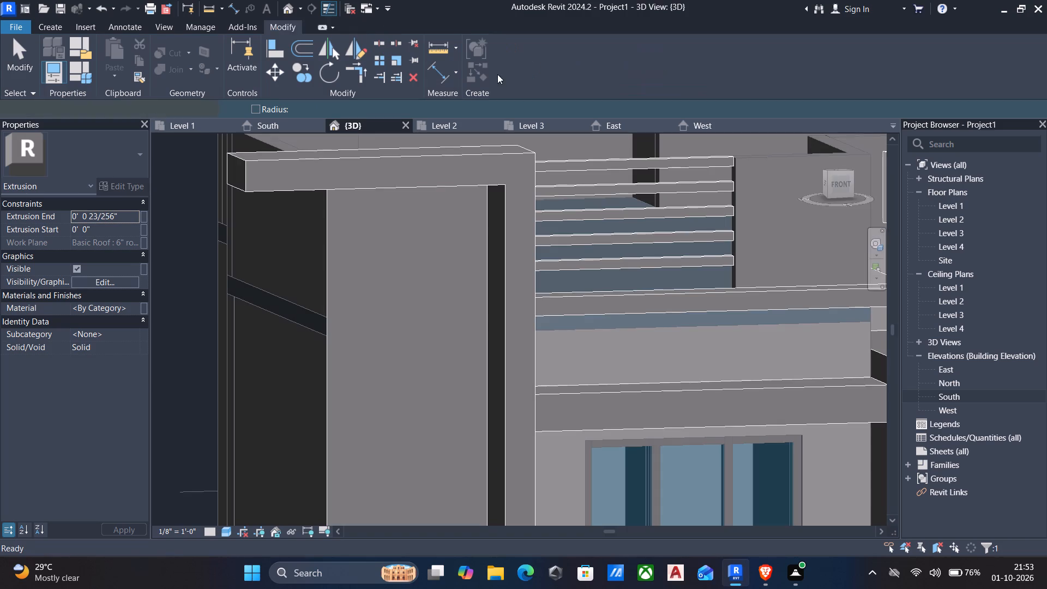
click(738, 56)
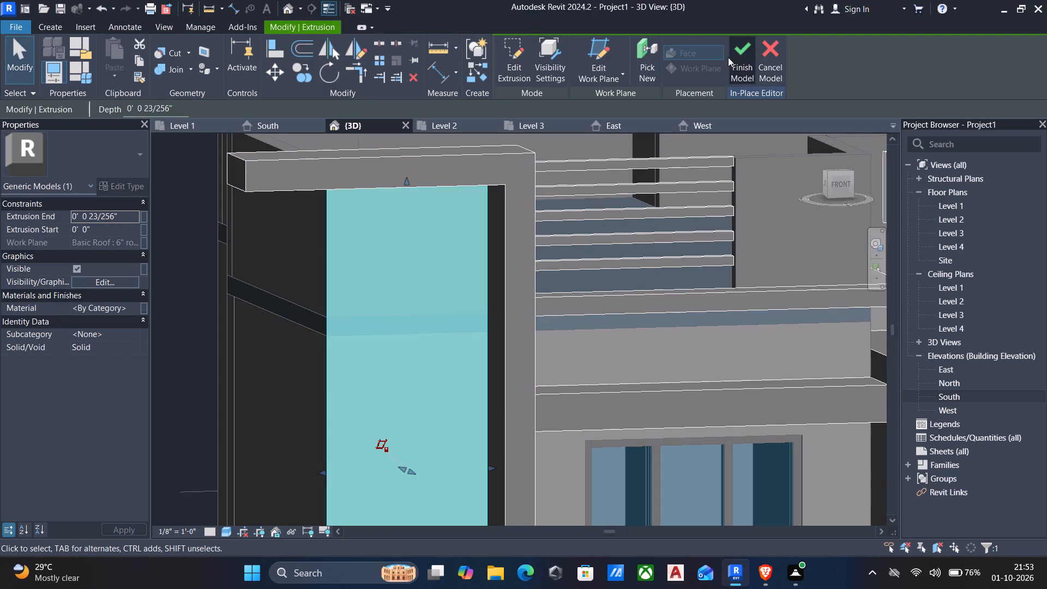
Create a new material named "black tile" for the thin panel inside the white frame.
scroll(594, 185, down, 6)
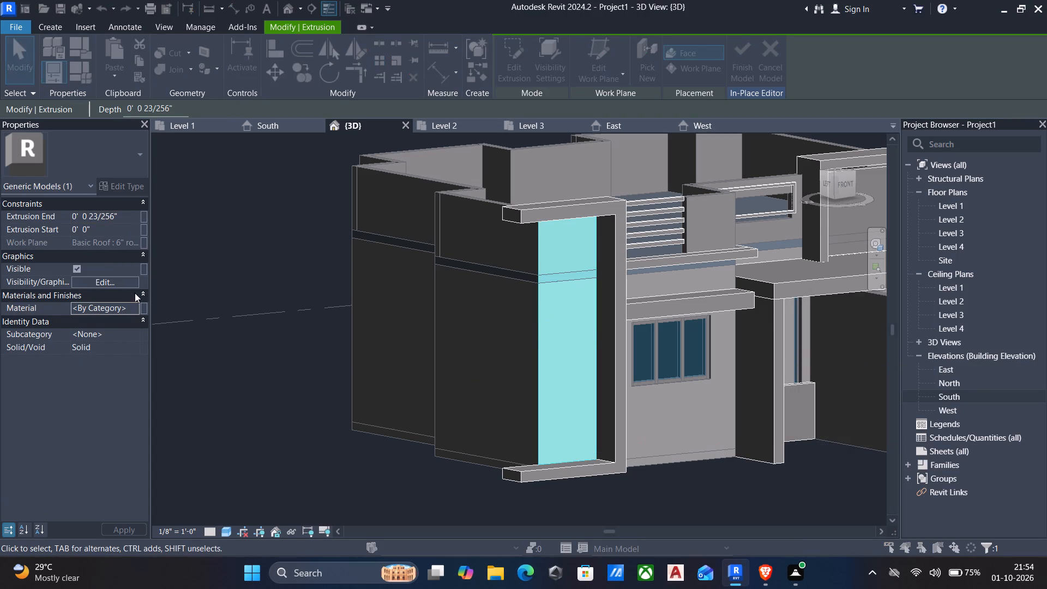
click(254, 103)
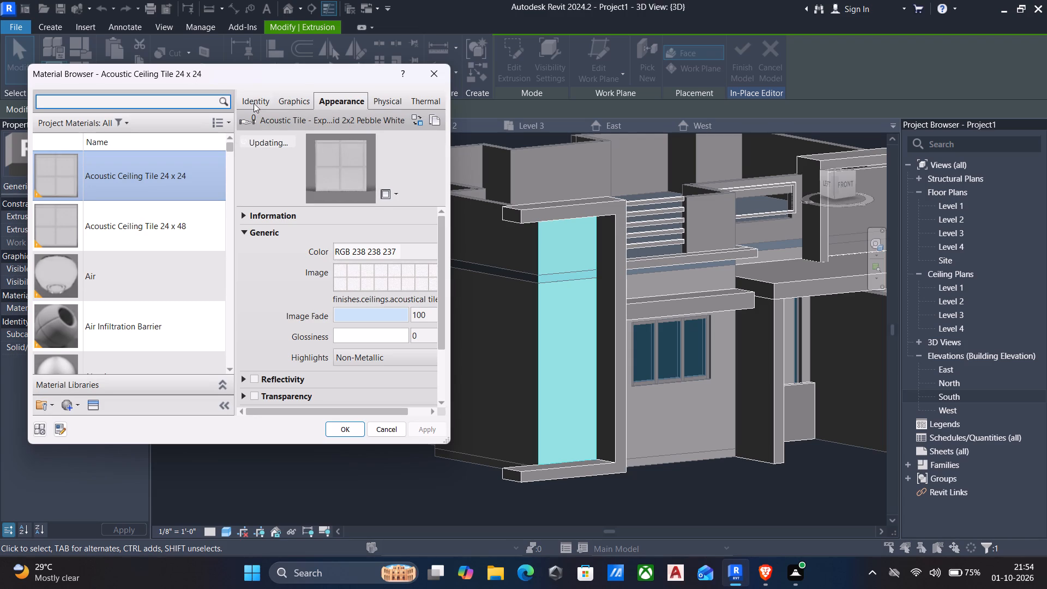
click(63, 404)
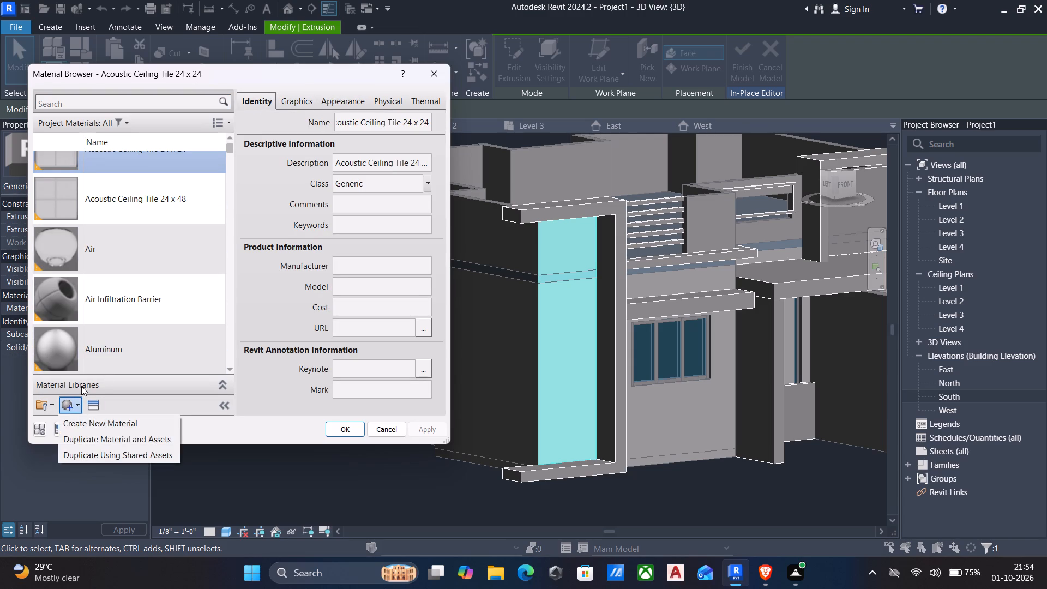
click(85, 420)
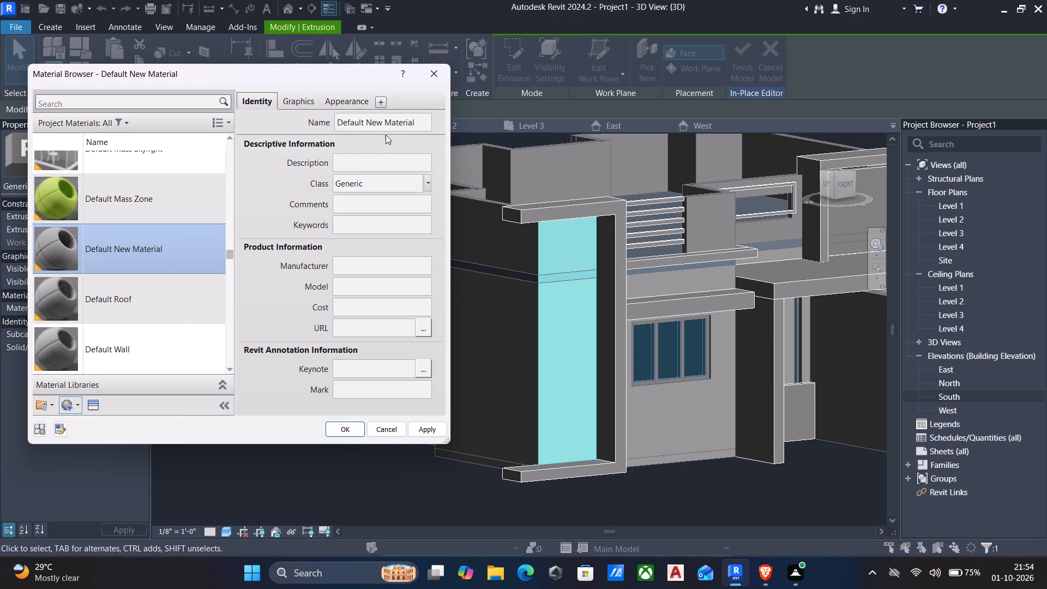
click(420, 124)
text(black)
key(space)
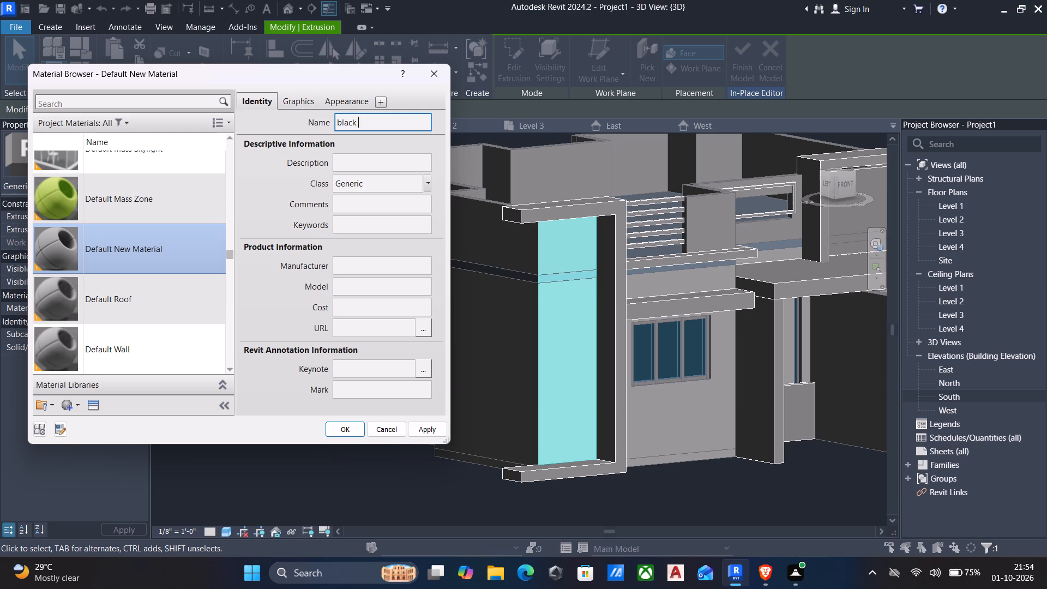
text(ti)
text(le)
click(430, 427)
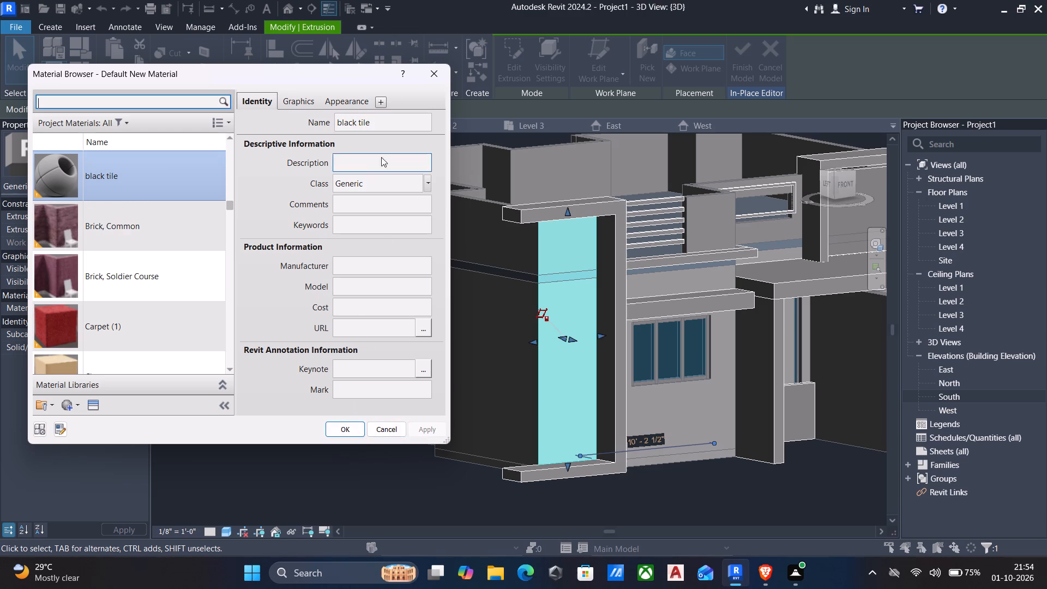
Use black colour tile.jpeg as the appearance image of the black tile material.
click(349, 99)
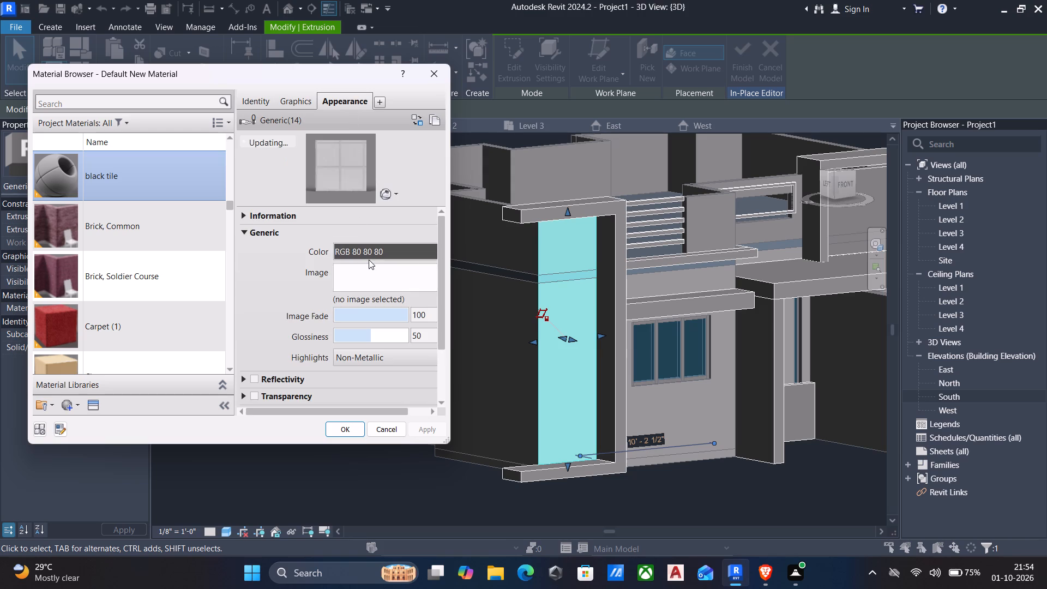
click(381, 277)
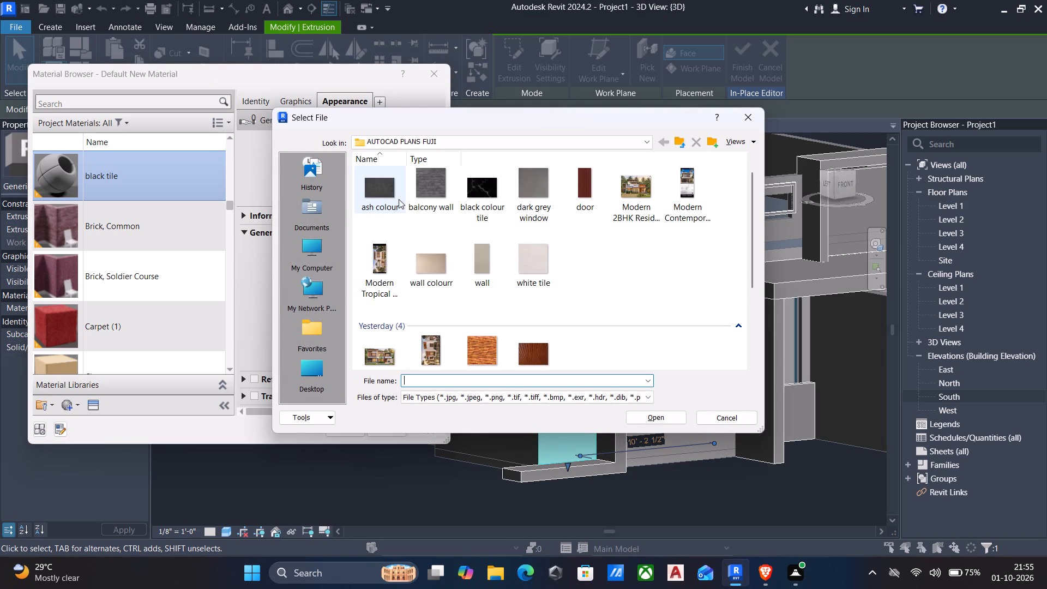
click(471, 196)
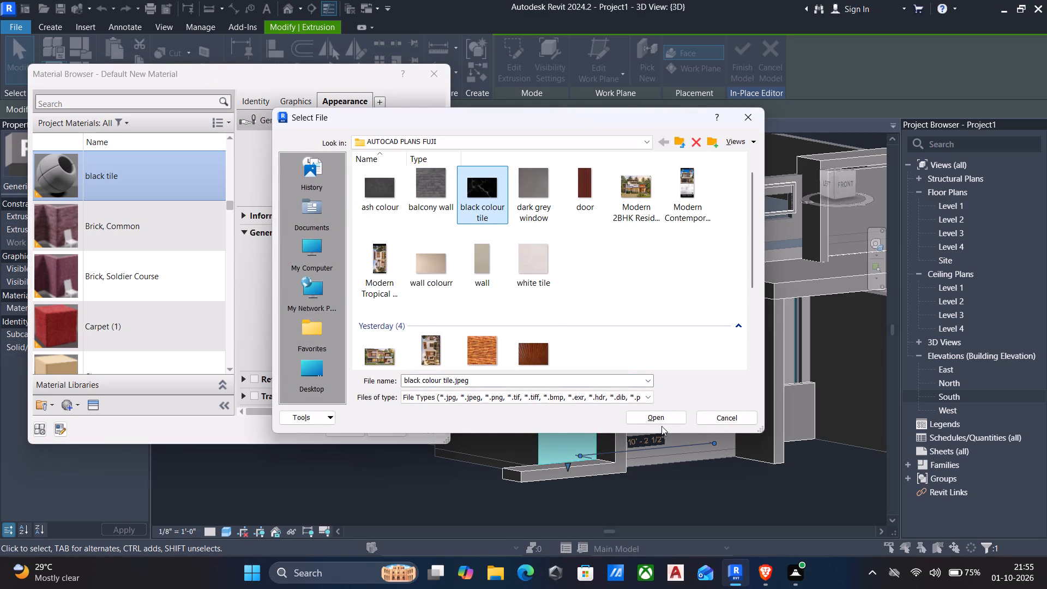
click(657, 419)
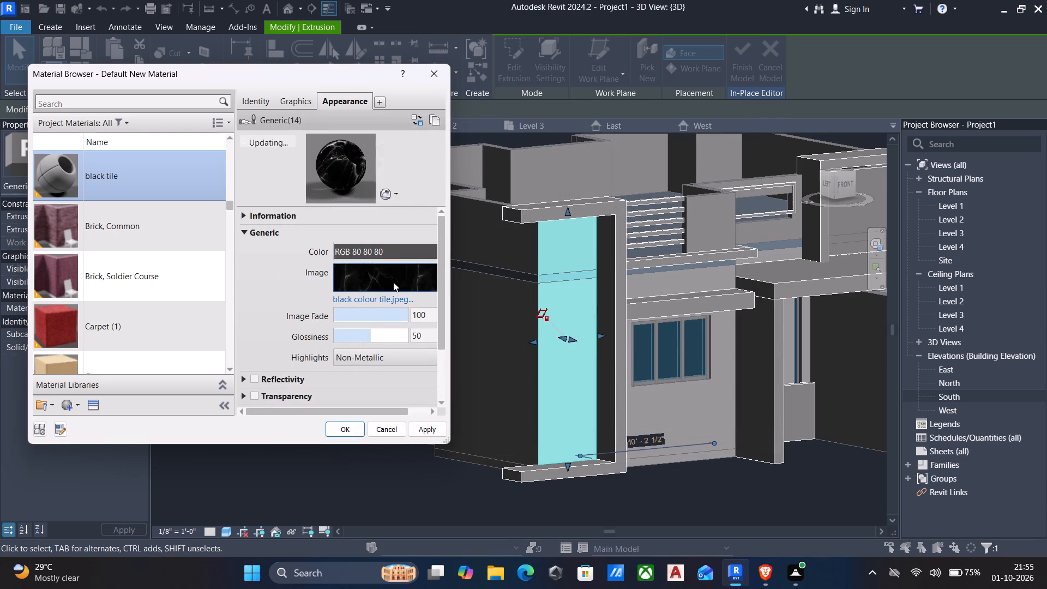
Set the sample size of the black tile texture to a width of 5'.
click(394, 282)
drag(244, 298, 245, 341)
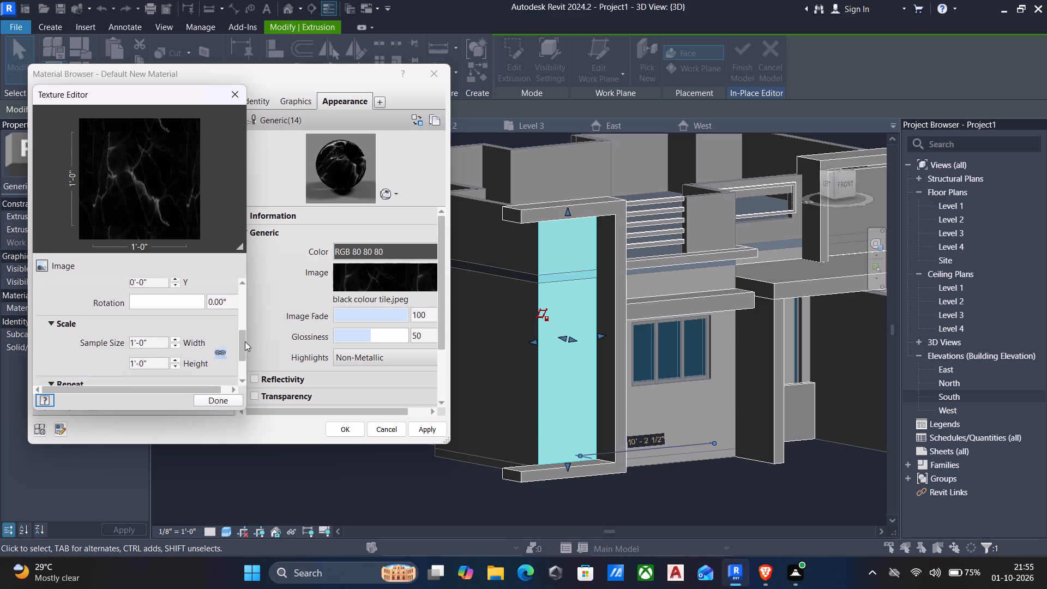
drag(245, 341, 243, 359)
click(160, 296)
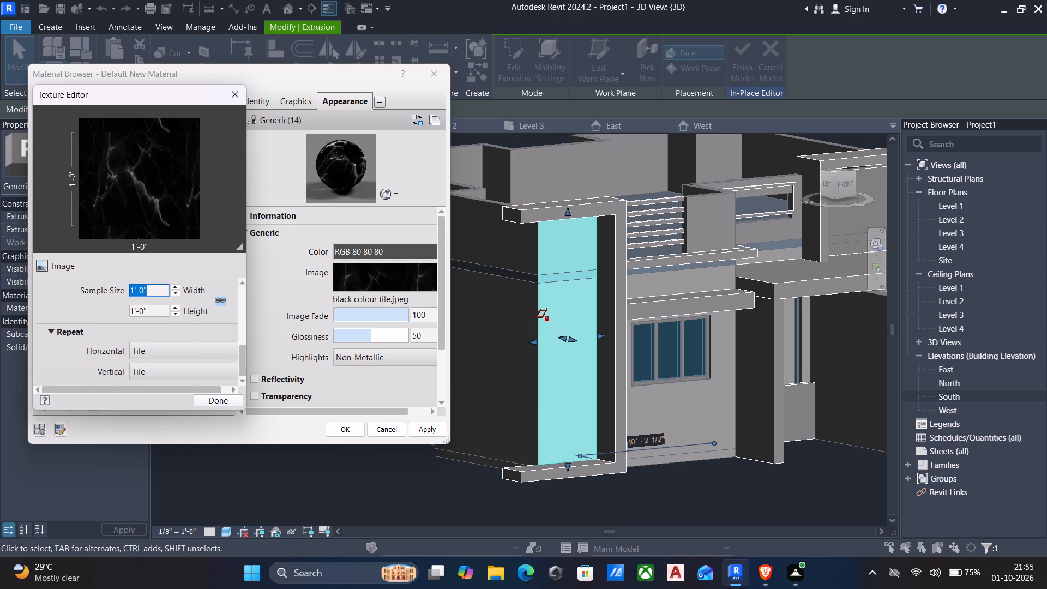
key(5)
key(apostrophe)
key(Return)
click(216, 404)
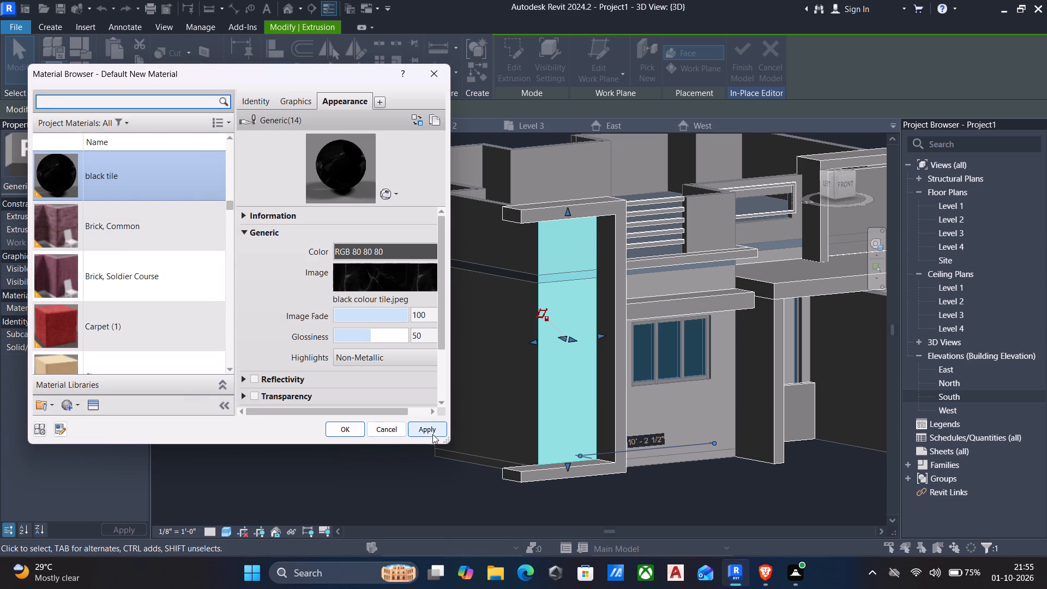
Assign the black tile material to the panel extrusion and finish the in-place model.
click(432, 434)
click(358, 427)
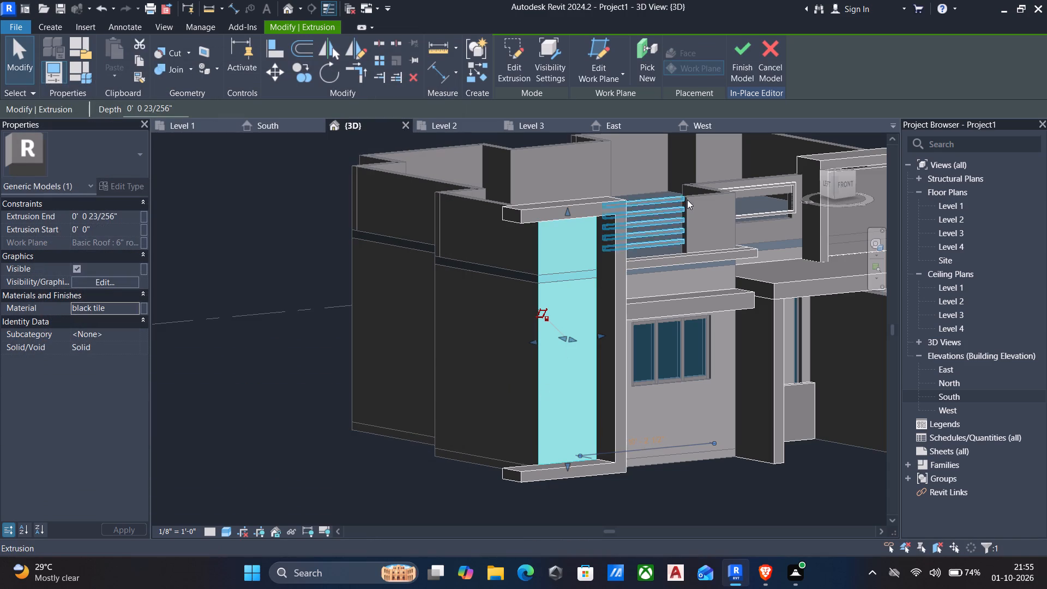
click(747, 59)
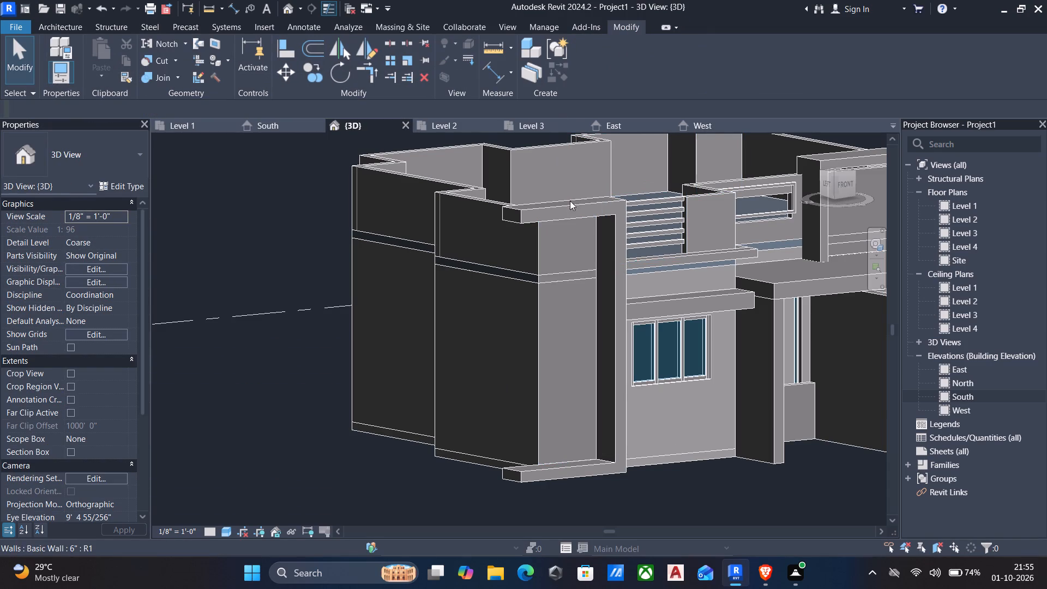
Set the 3D view's visual style to Realistic.
click(221, 529)
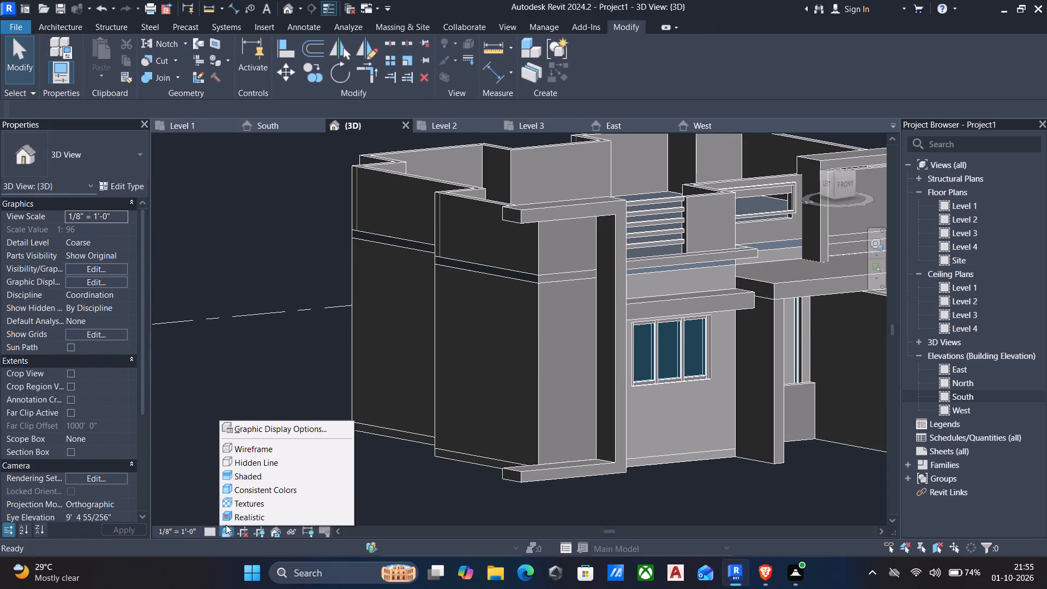
click(231, 516)
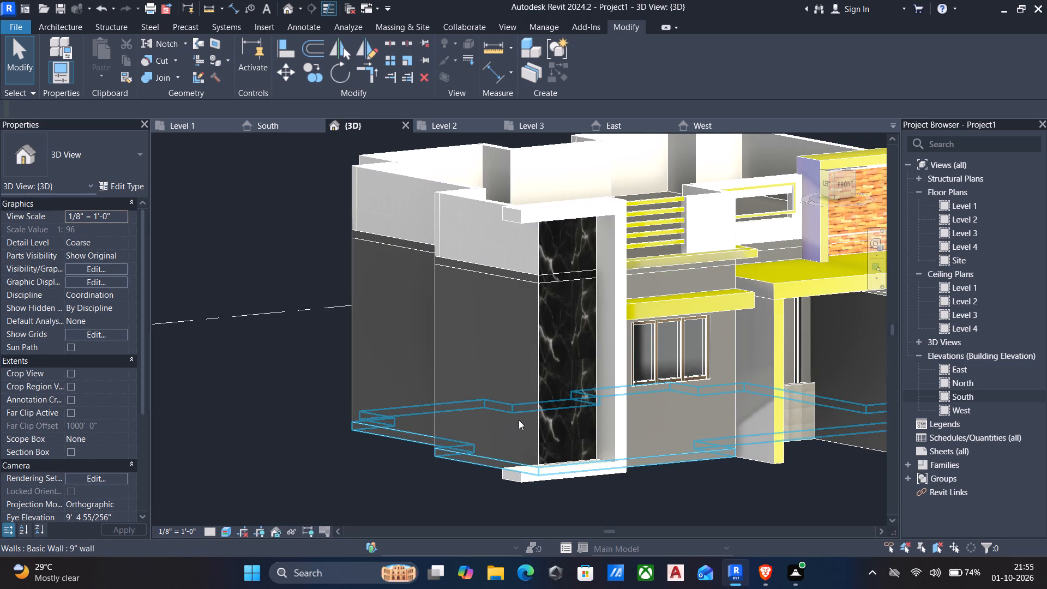
Examine the black tile panel in the white frame and the materials across the whole front facade.
scroll(519, 420, up, 2)
shift+middle_drag(513, 428, 408, 453)
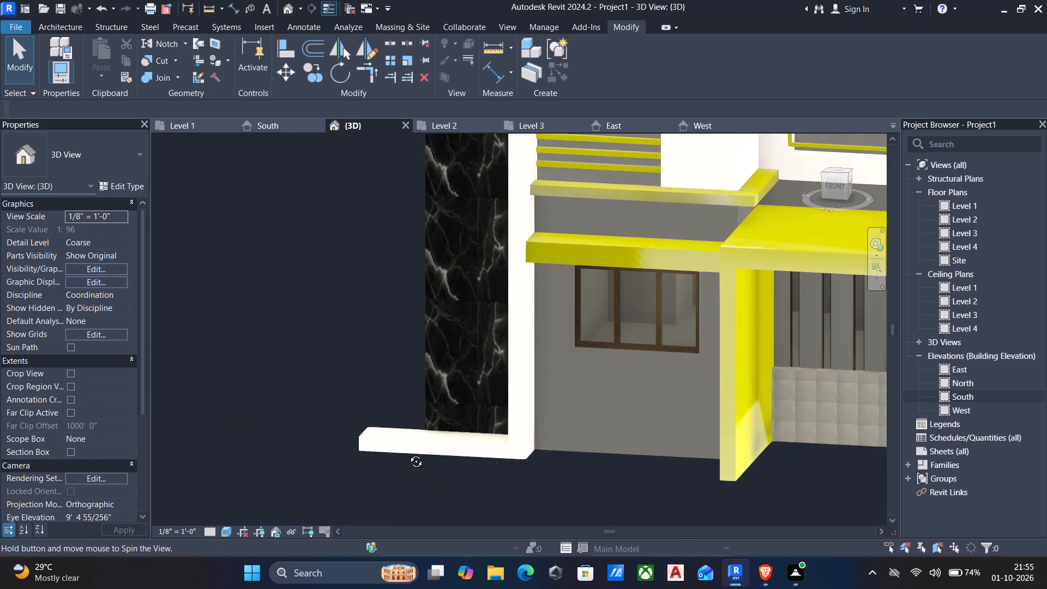
shift+middle_drag(408, 453, 408, 453)
scroll(401, 434, down, 3)
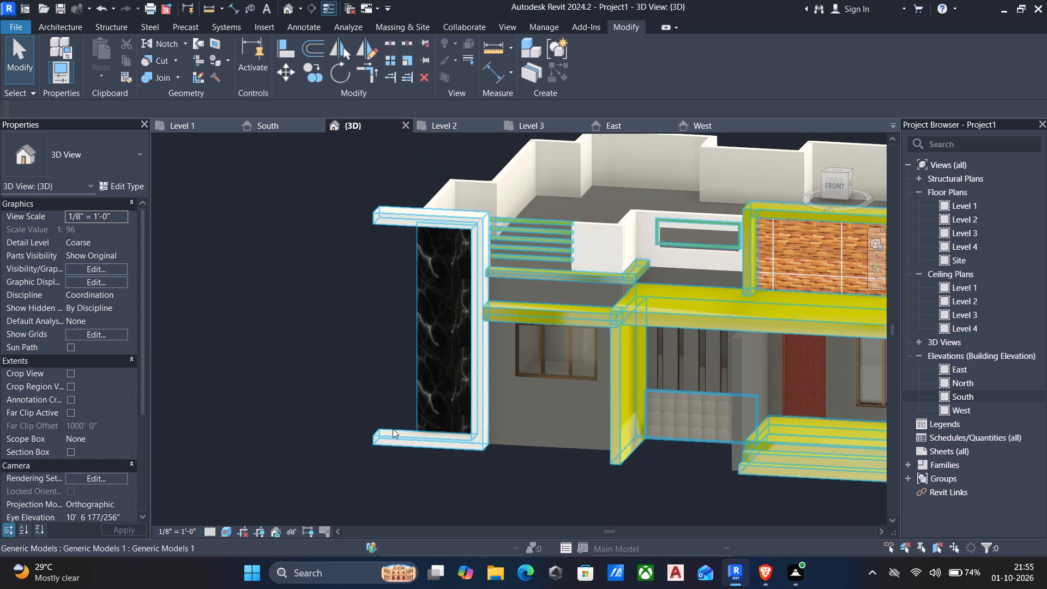
scroll(546, 460, down, 2)
middle_drag(586, 446, 291, 362)
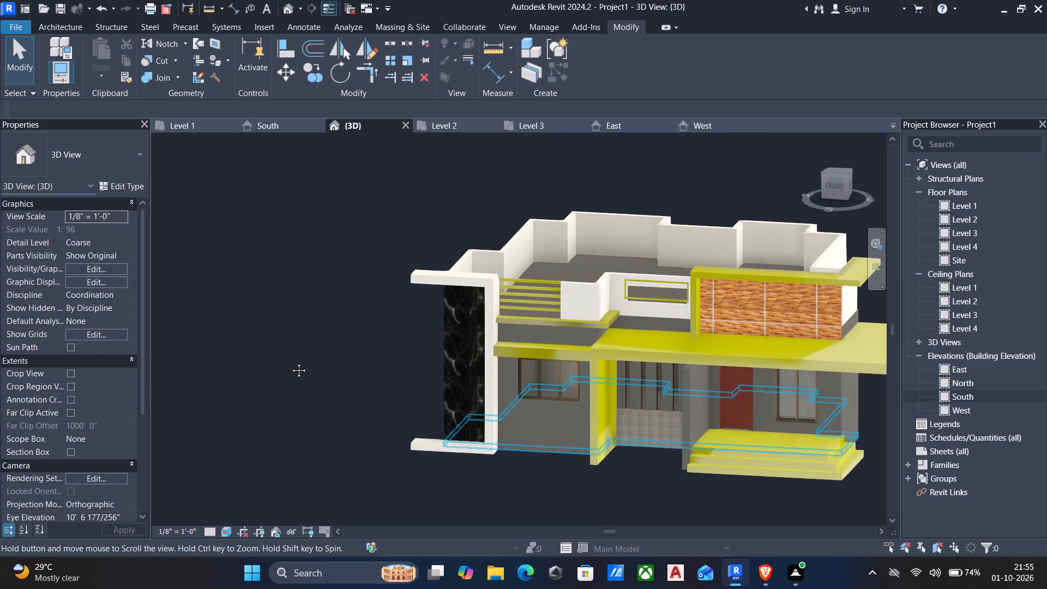
middle_drag(291, 362, 288, 359)
scroll(401, 382, up, 1)
middle_drag(401, 382, 446, 398)
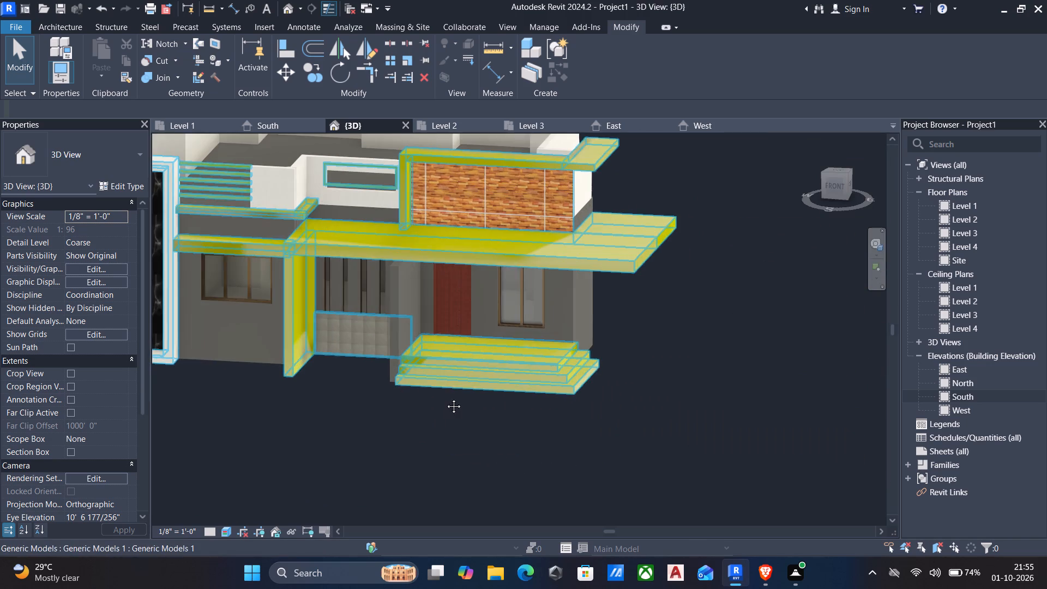
middle_drag(446, 398, 476, 407)
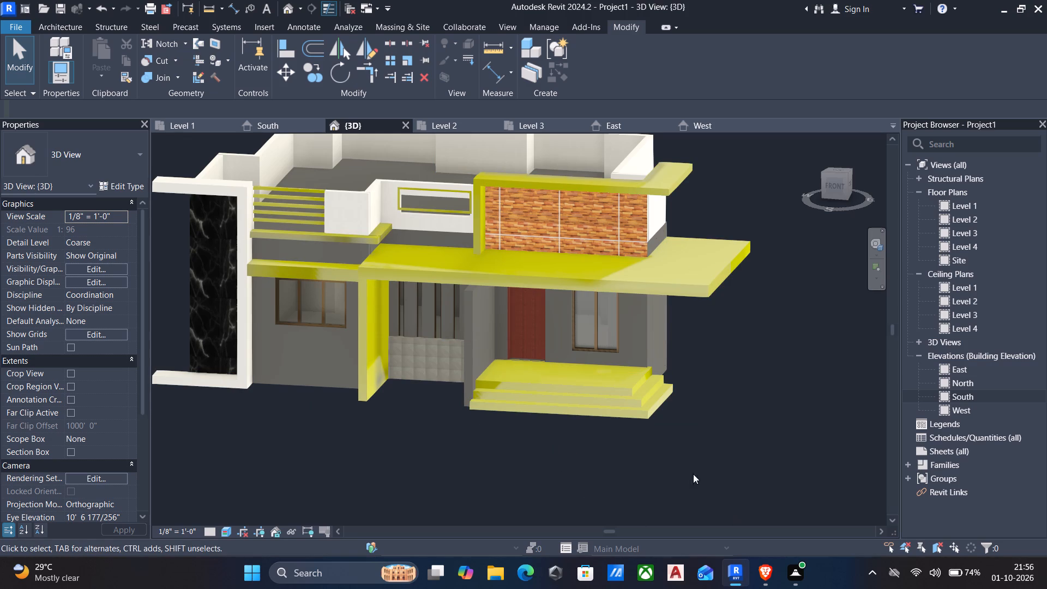
scroll(400, 416, down, 2)
middle_drag(400, 419, 400, 420)
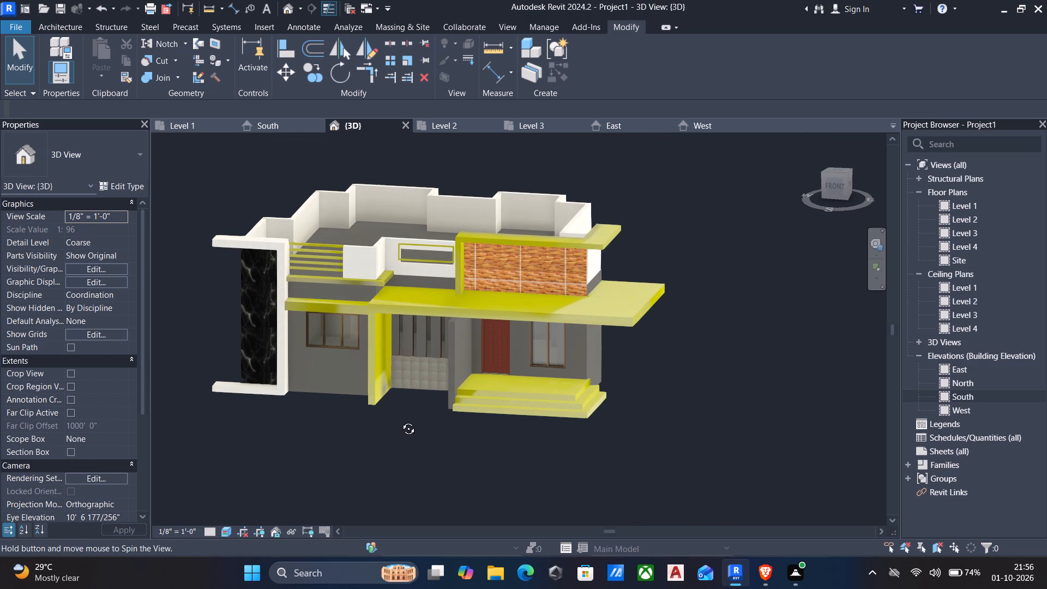
middle_drag(400, 420, 413, 409)
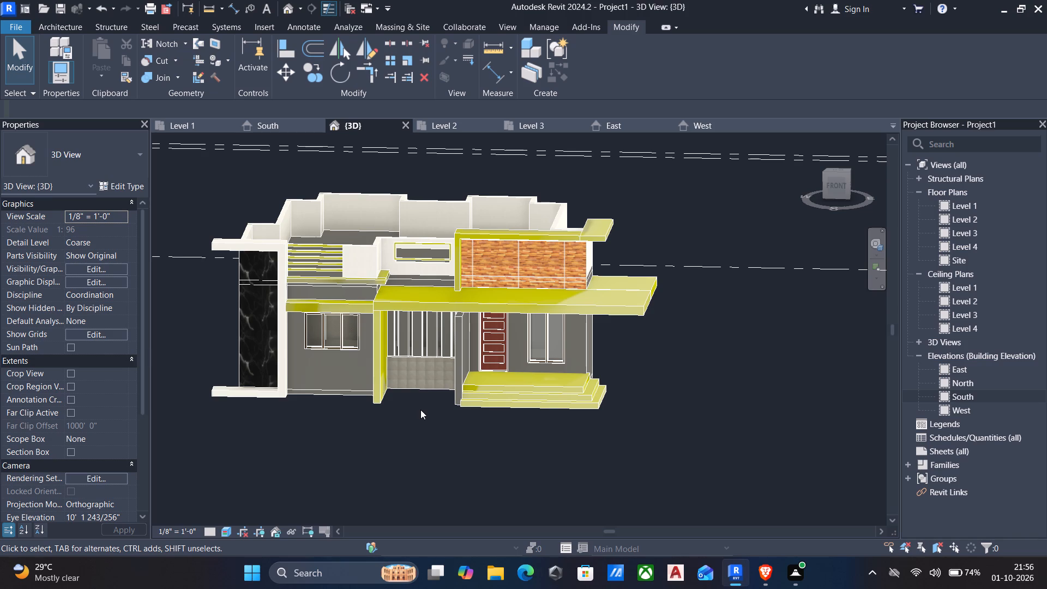
middle_drag(421, 411, 348, 416)
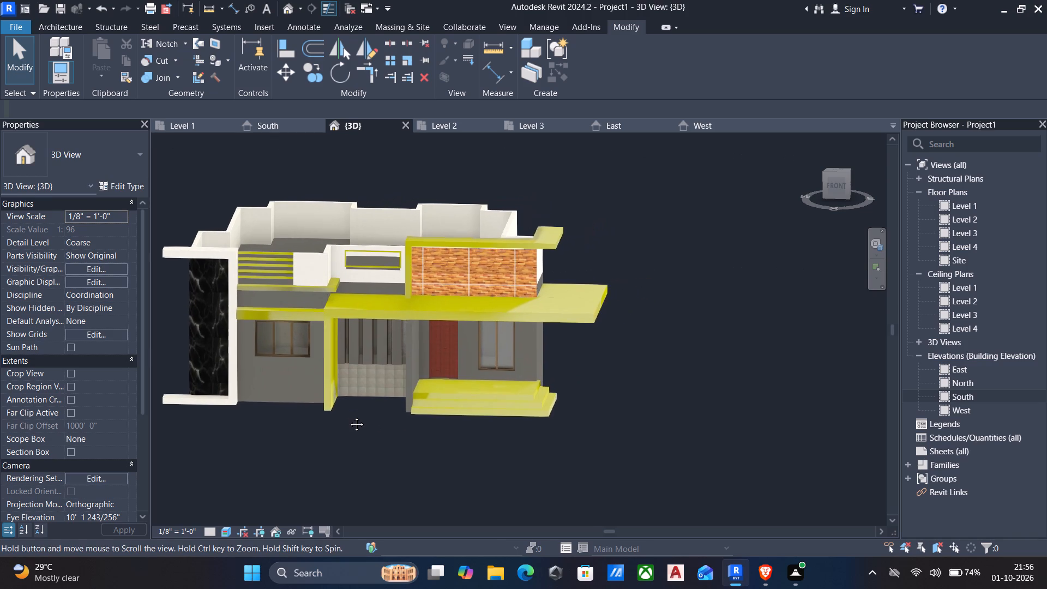
Examine the whole house and its facade materials from the front, both front corners and the side.
middle_drag(348, 416, 345, 414)
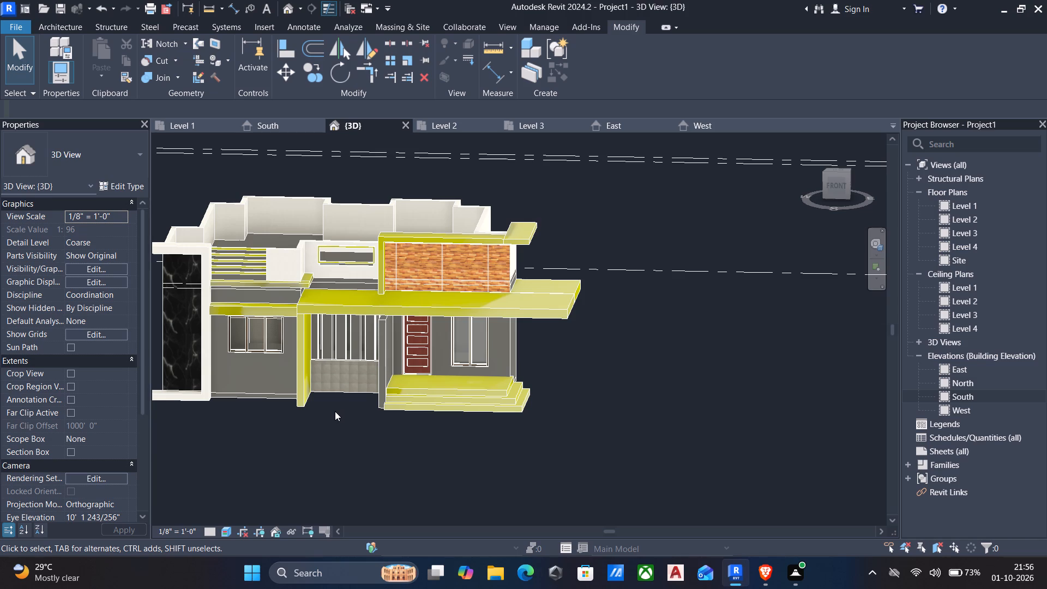
scroll(347, 416, down, 1)
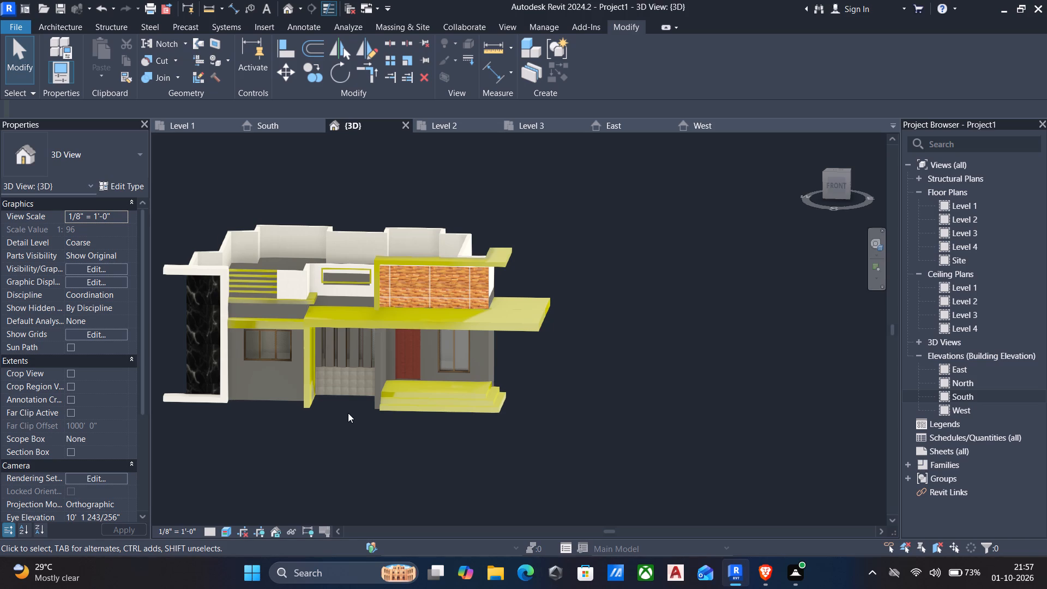
scroll(469, 433, down, 2)
middle_drag(523, 417, 525, 418)
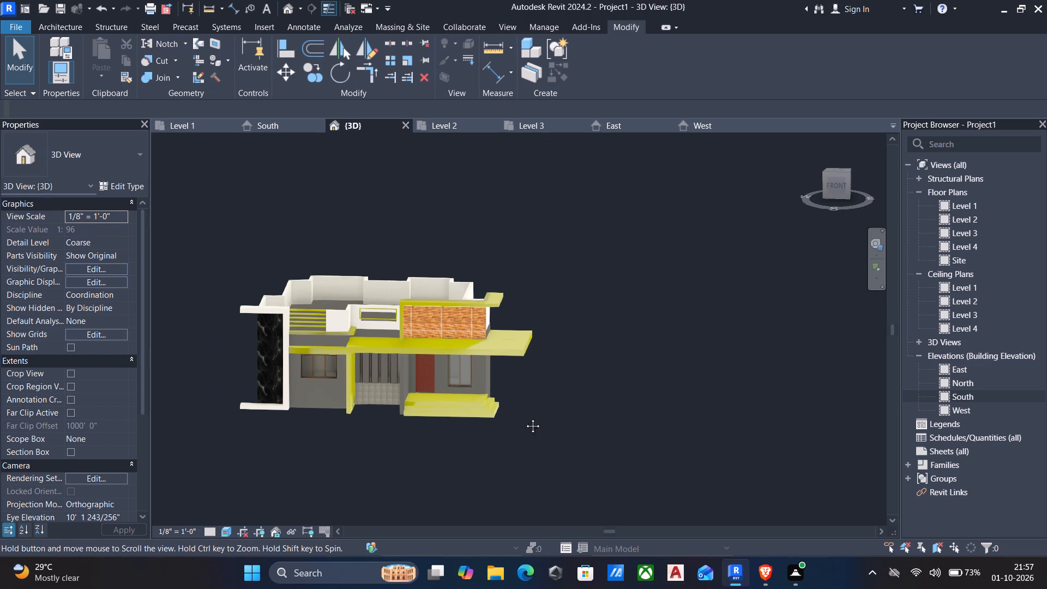
middle_drag(525, 418, 580, 404)
shift+middle_drag(578, 407, 477, 428)
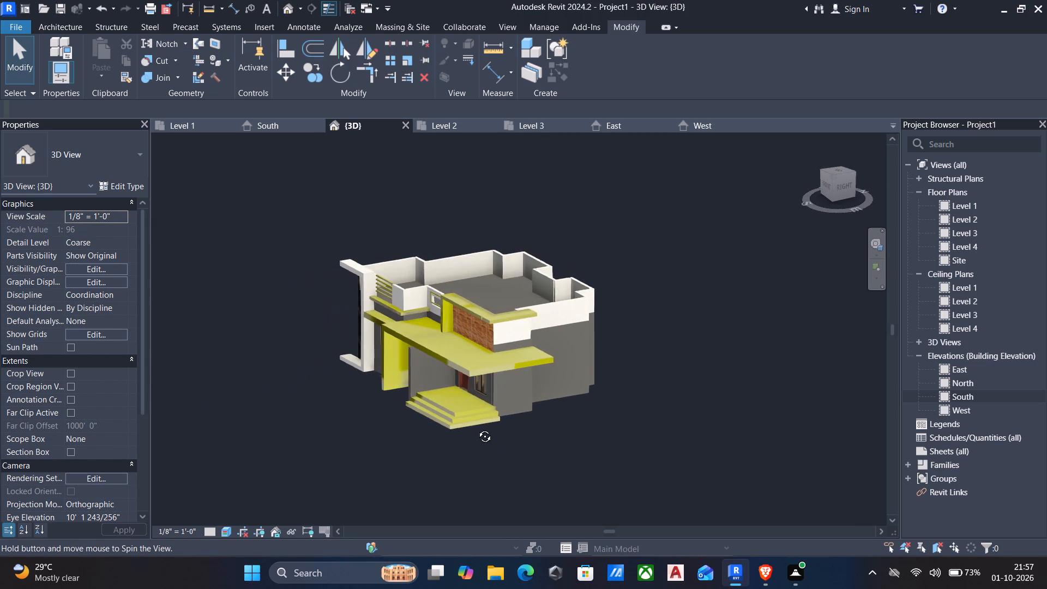
shift+middle_drag(477, 428, 643, 414)
shift+scroll(611, 420, up, 1)
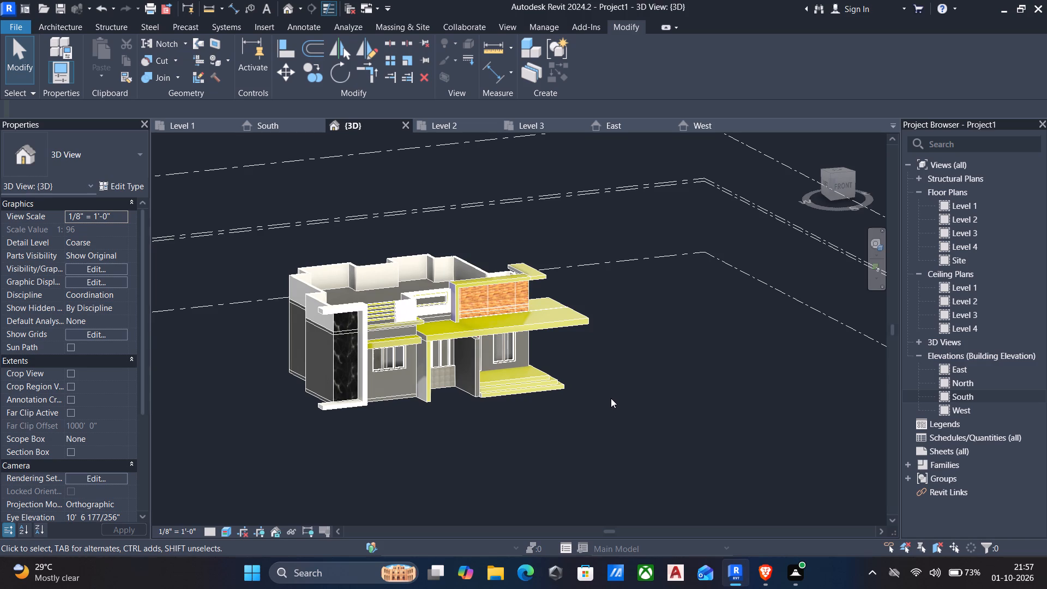
scroll(443, 407, up, 3)
middle_drag(405, 409, 426, 405)
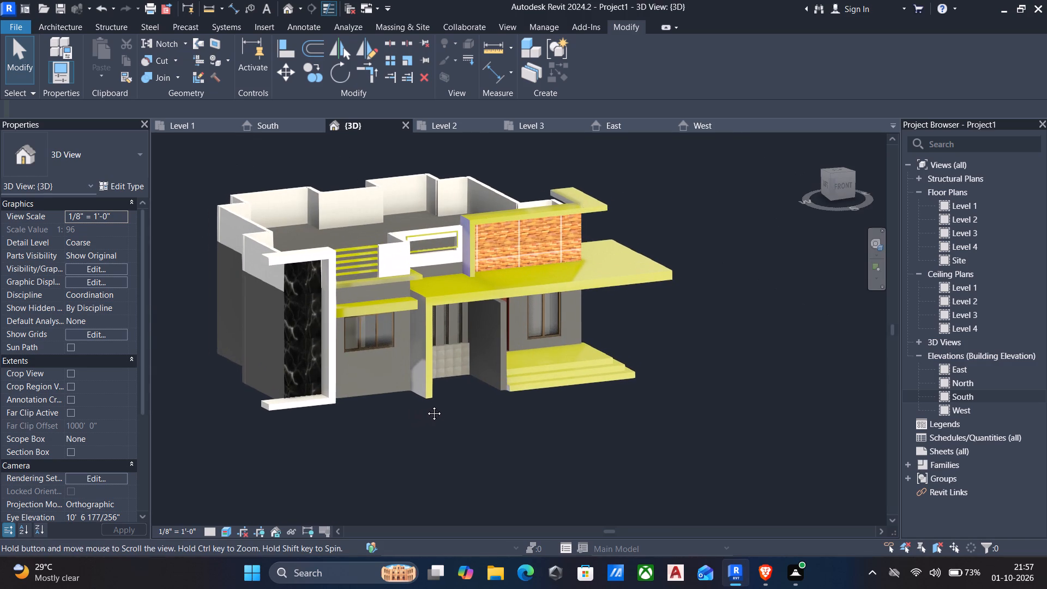
middle_drag(426, 405, 438, 400)
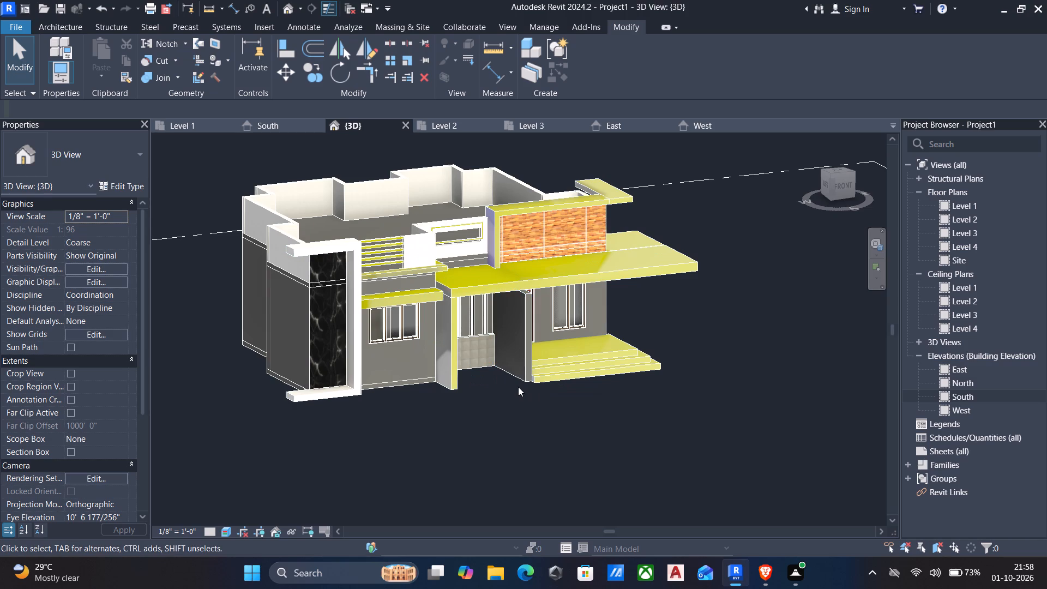
scroll(515, 401, down, 2)
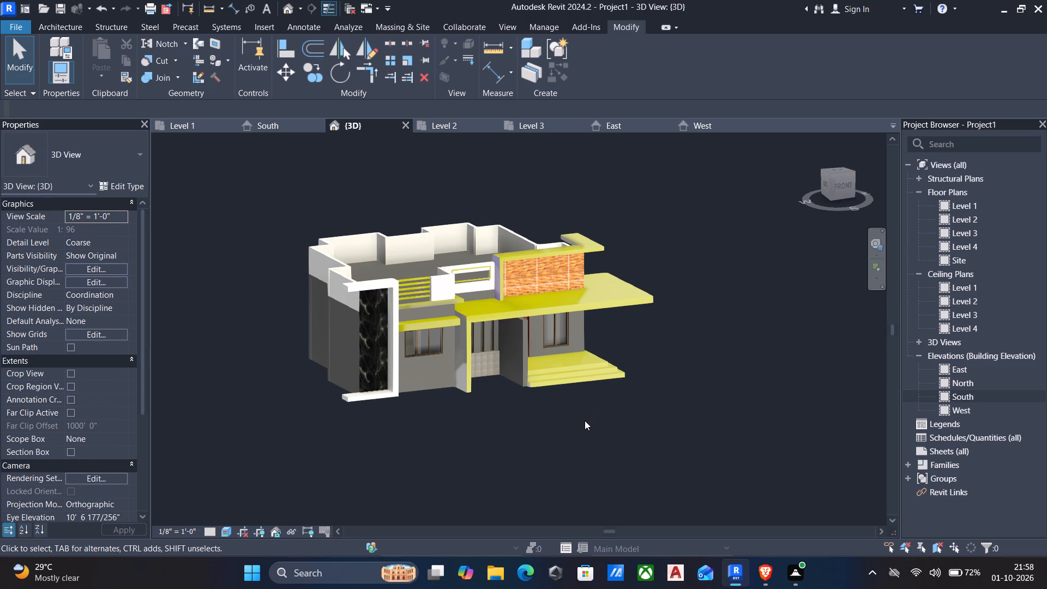
shift+middle_drag(580, 424, 370, 412)
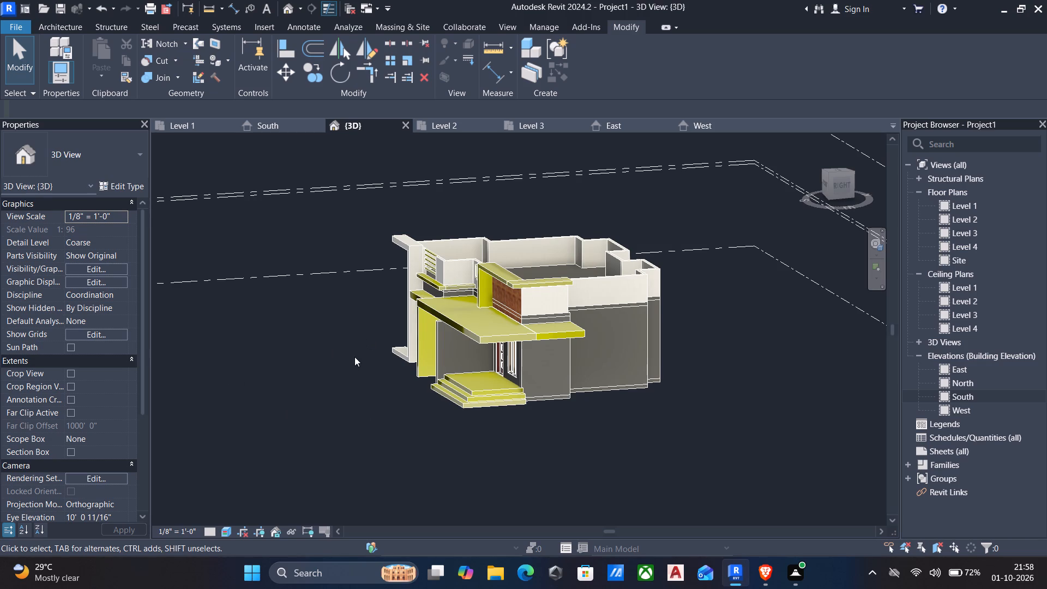
shift+middle_drag(354, 359, 492, 347)
scroll(491, 346, up, 1)
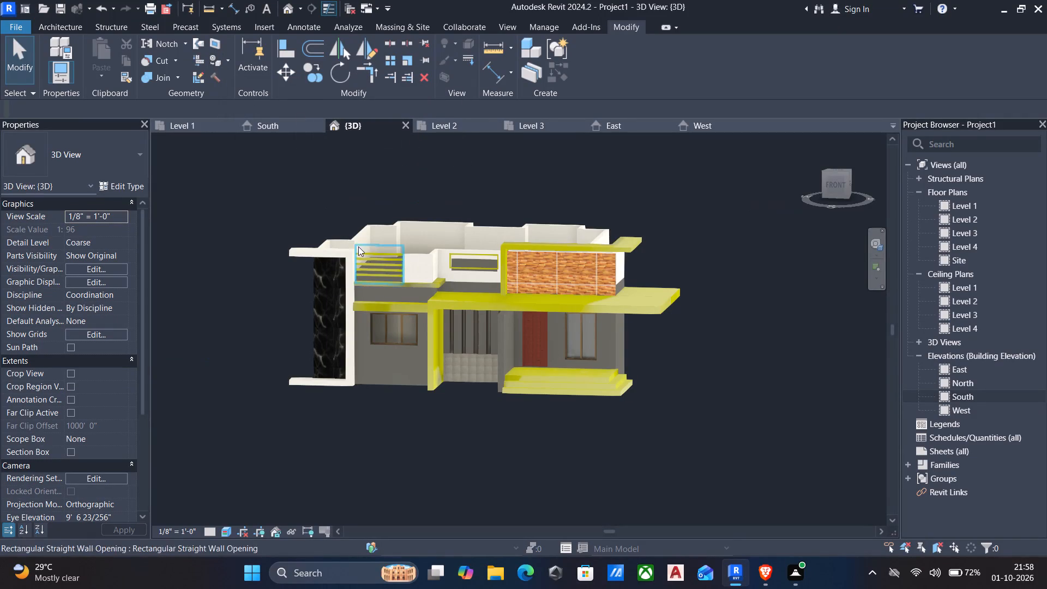
Open the facade's in-place model for editing and start a solid extrusion on the floor's front face below the three-pane window.
click(460, 305)
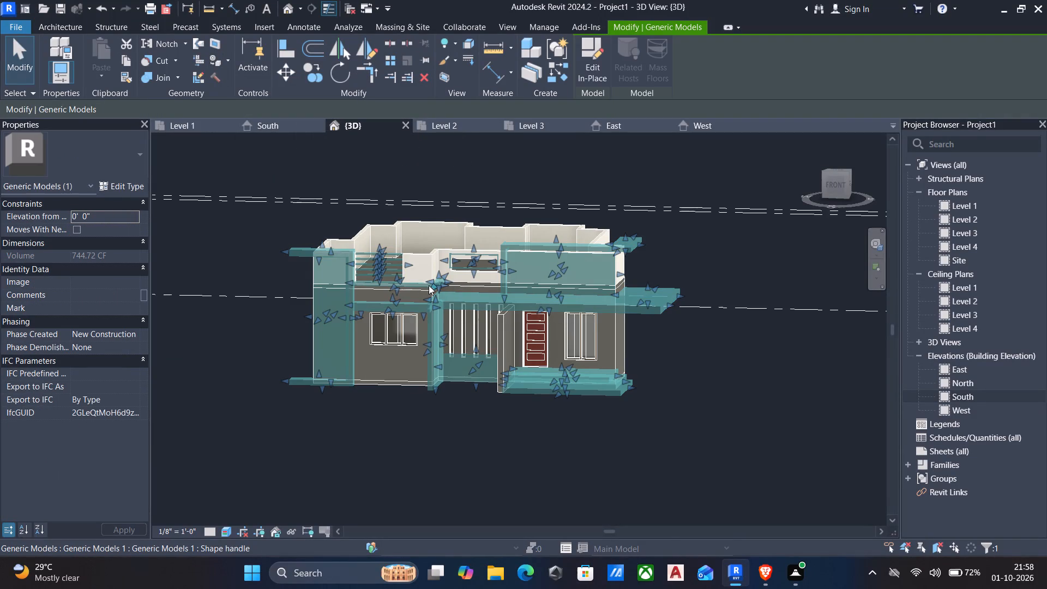
drag(470, 85, 472, 65)
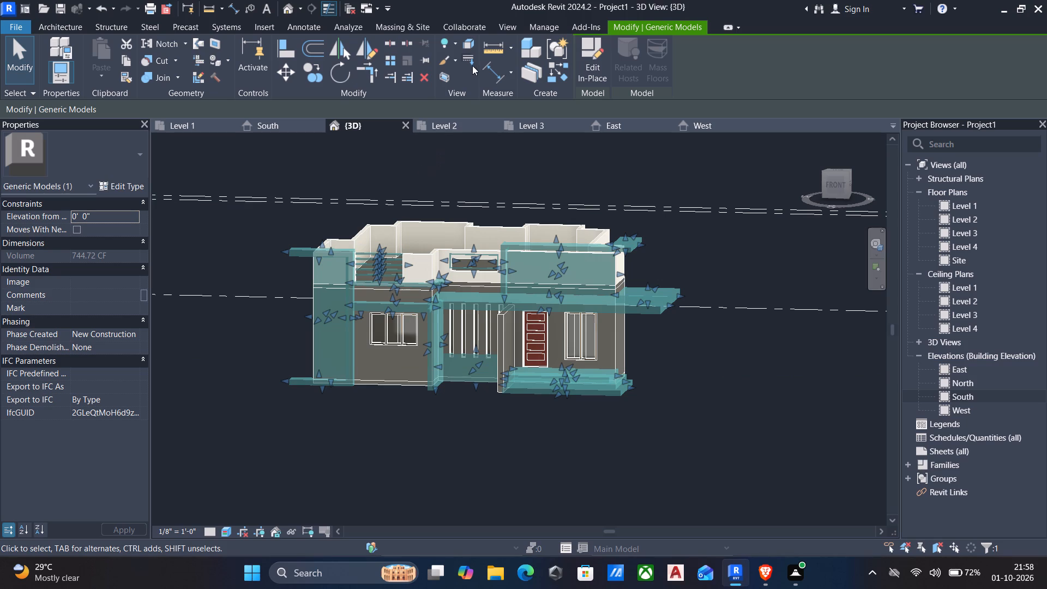
drag(472, 65, 471, 63)
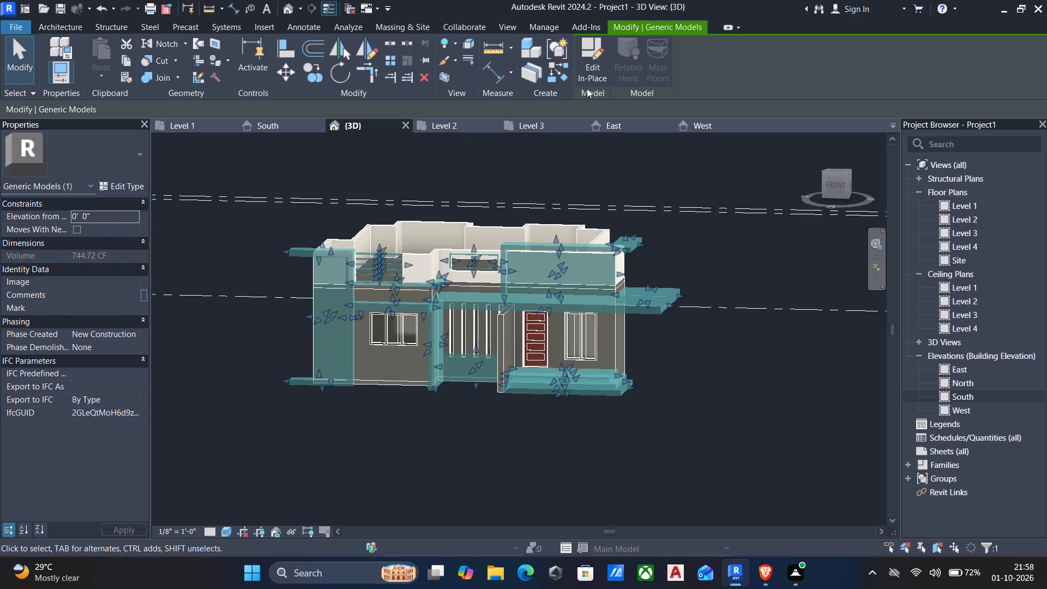
click(583, 76)
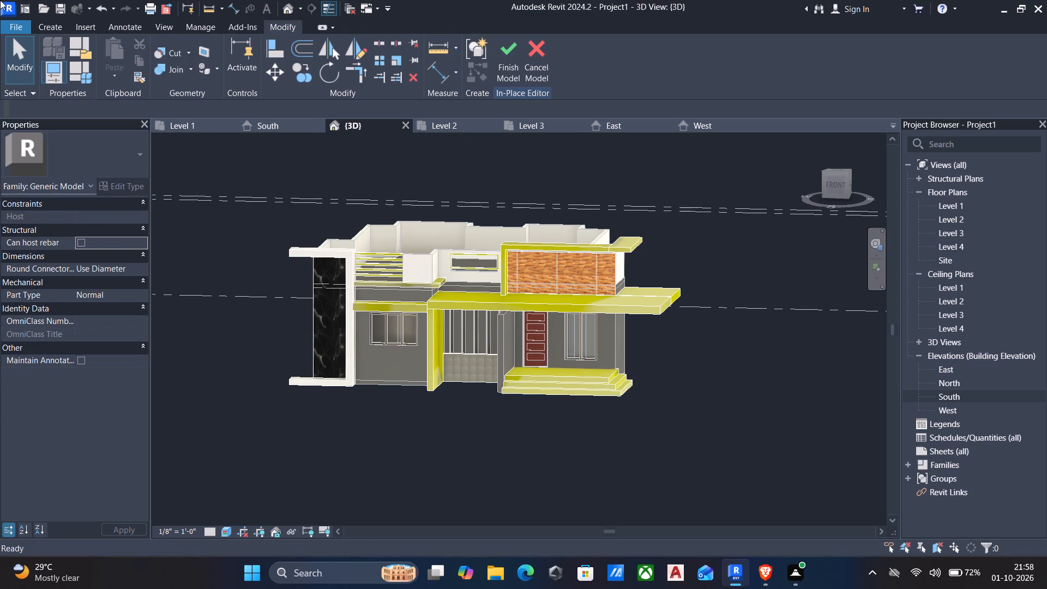
click(44, 25)
click(125, 58)
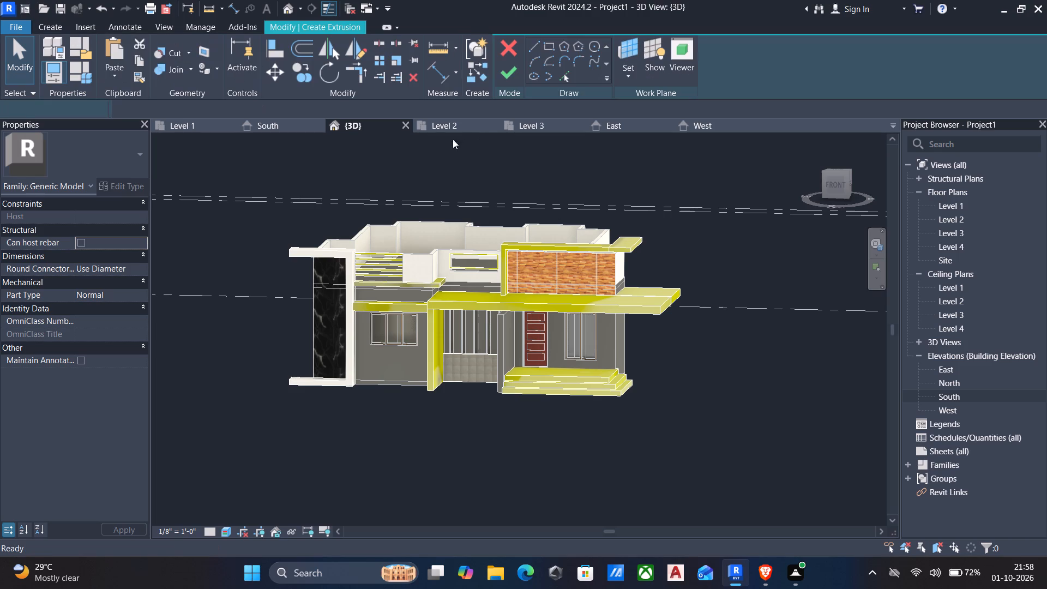
click(622, 74)
click(648, 129)
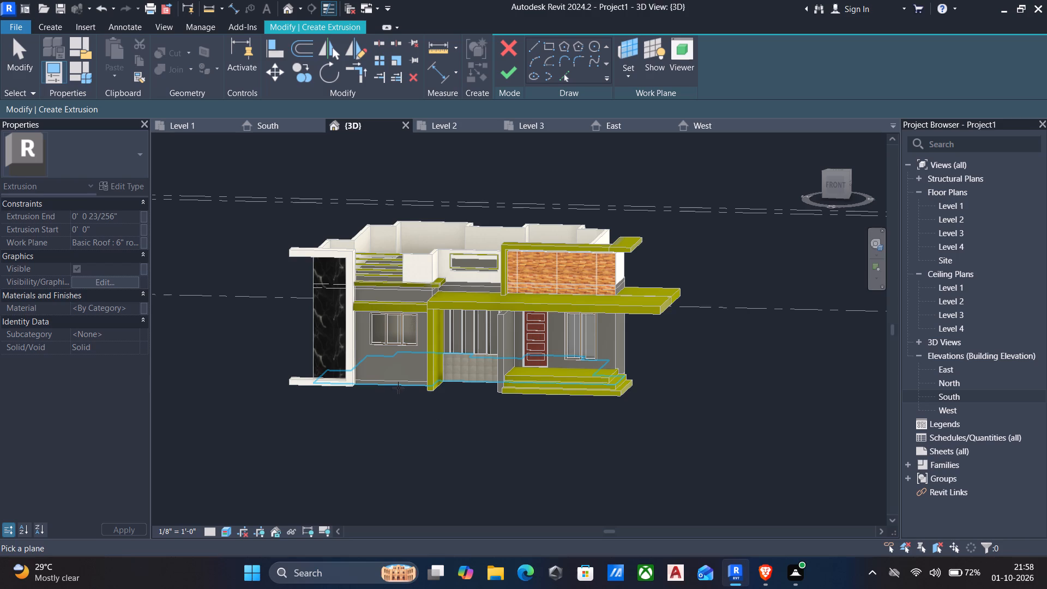
scroll(396, 386, up, 4)
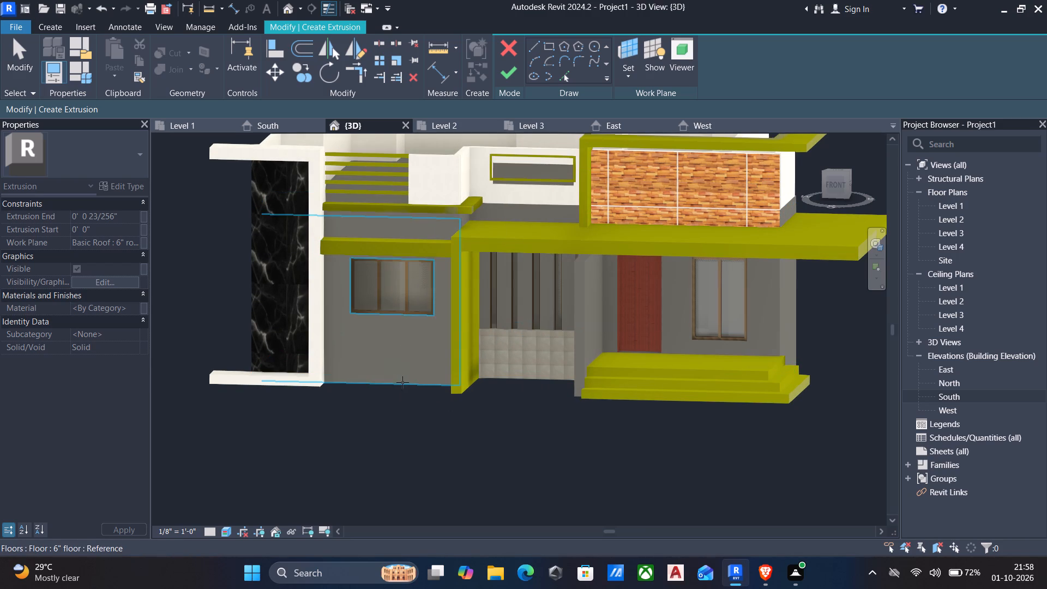
drag(405, 384, 408, 378)
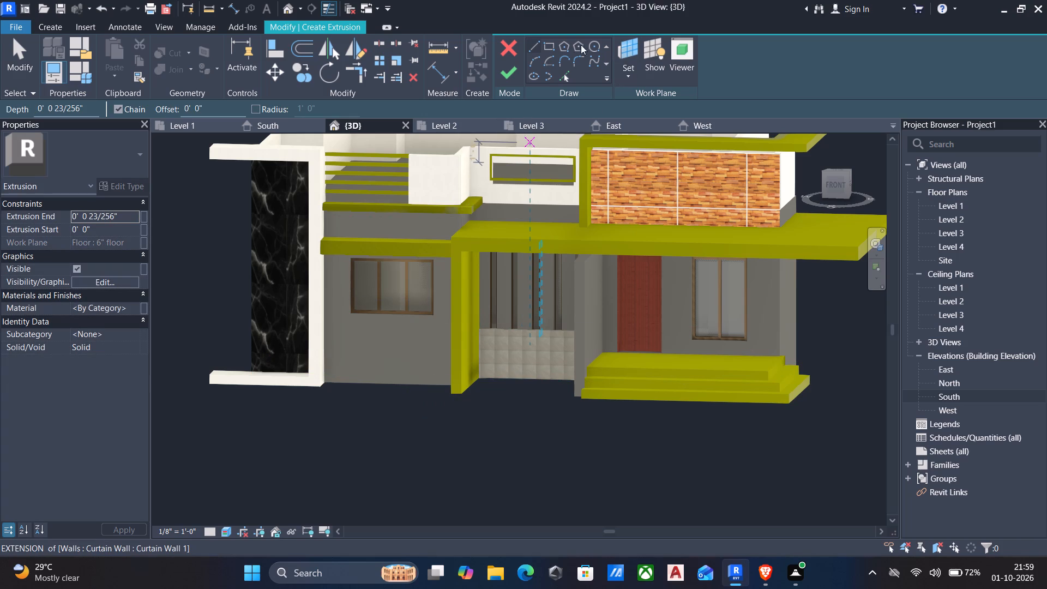
Sketch a rectangle about 9'-9" wide over the three-pane window's wall, from base to upper ledge; finish the 23/256" deep extrusion and model.
click(547, 47)
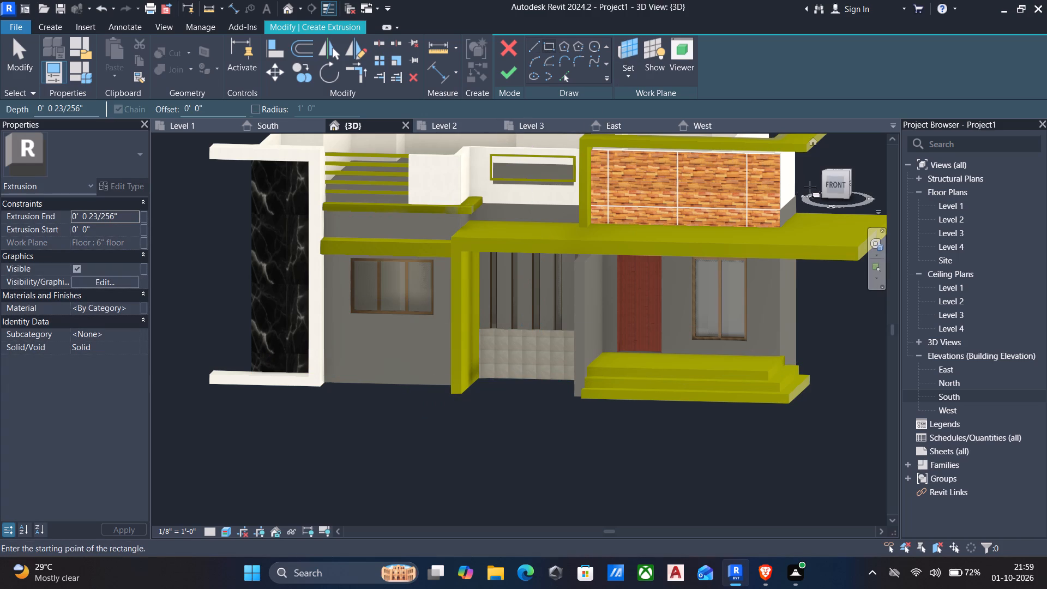
click(831, 187)
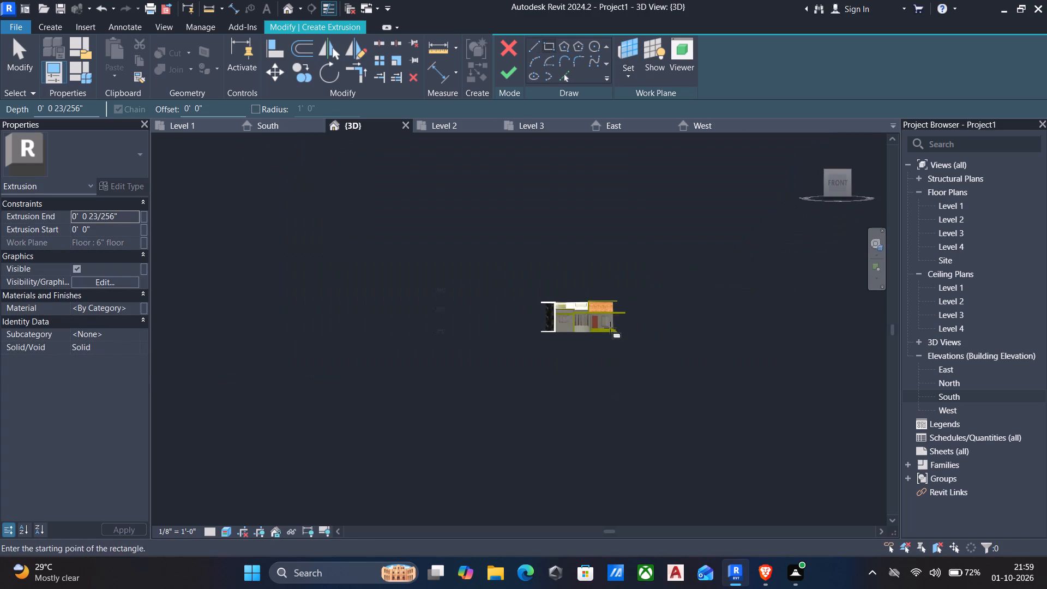
scroll(575, 338, up, 5)
scroll(478, 359, up, 13)
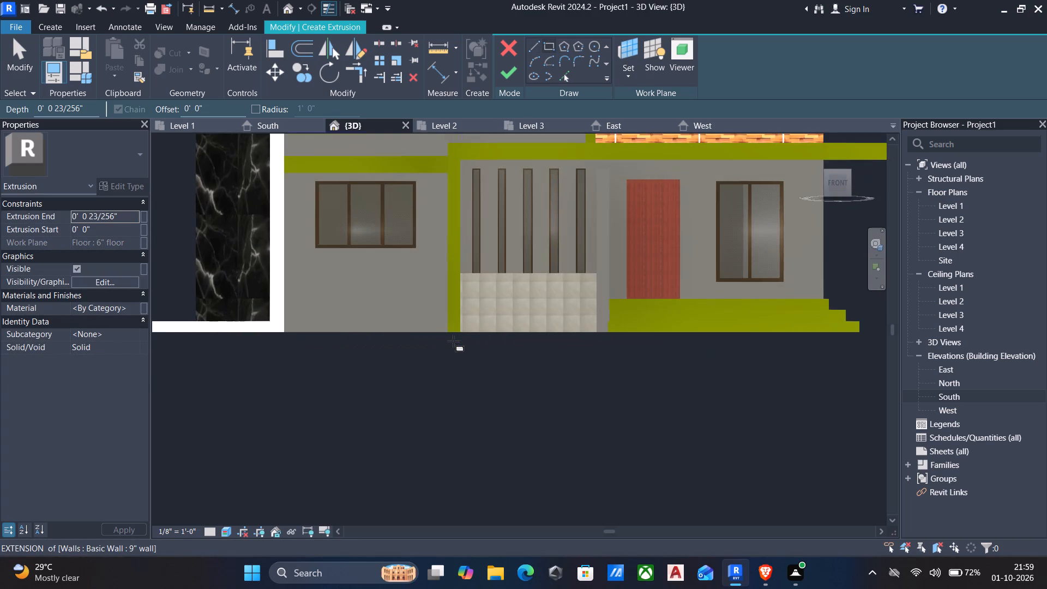
scroll(453, 341, up, 3)
click(438, 324)
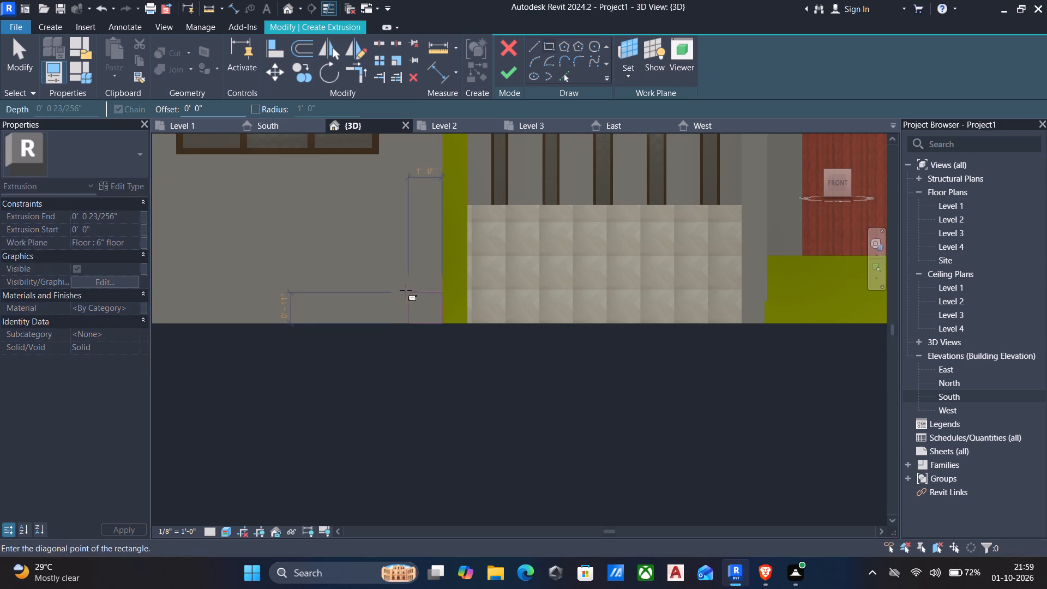
middle_drag(406, 292, 600, 353)
scroll(600, 350, down, 3)
middle_drag(488, 251, 470, 378)
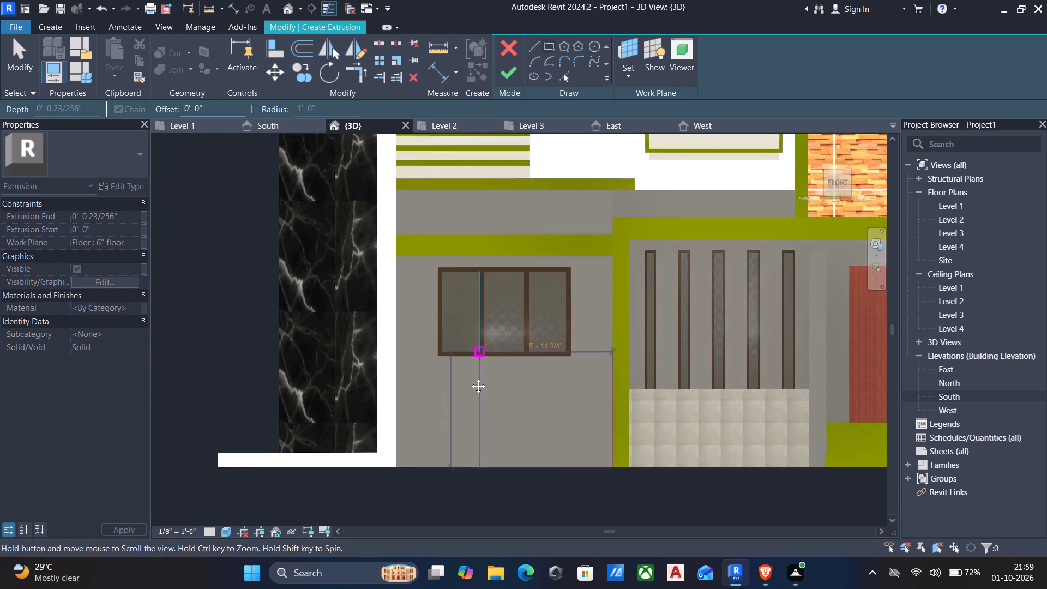
middle_drag(470, 378, 470, 381)
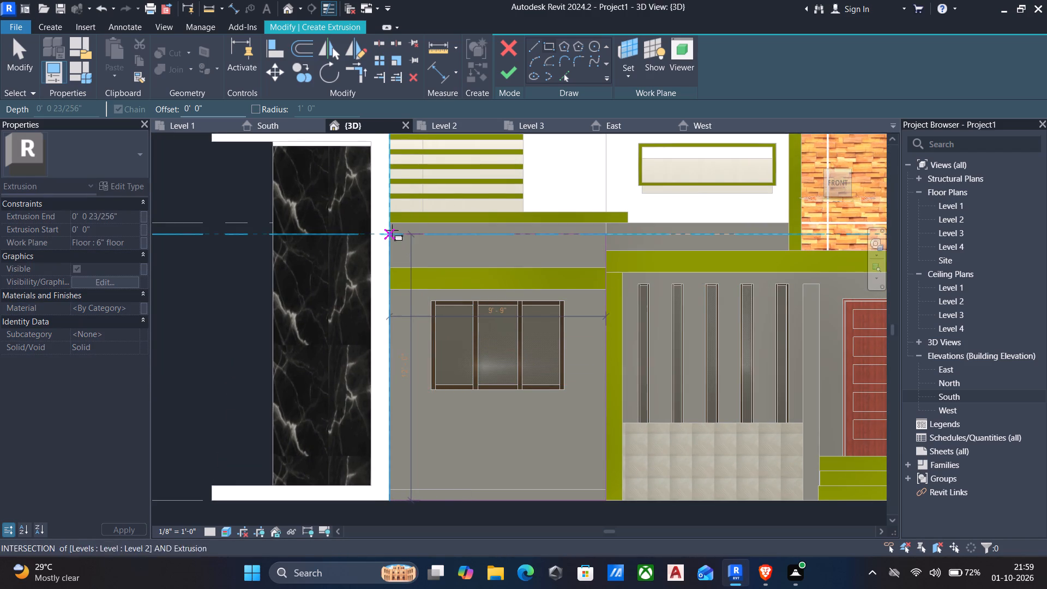
click(392, 226)
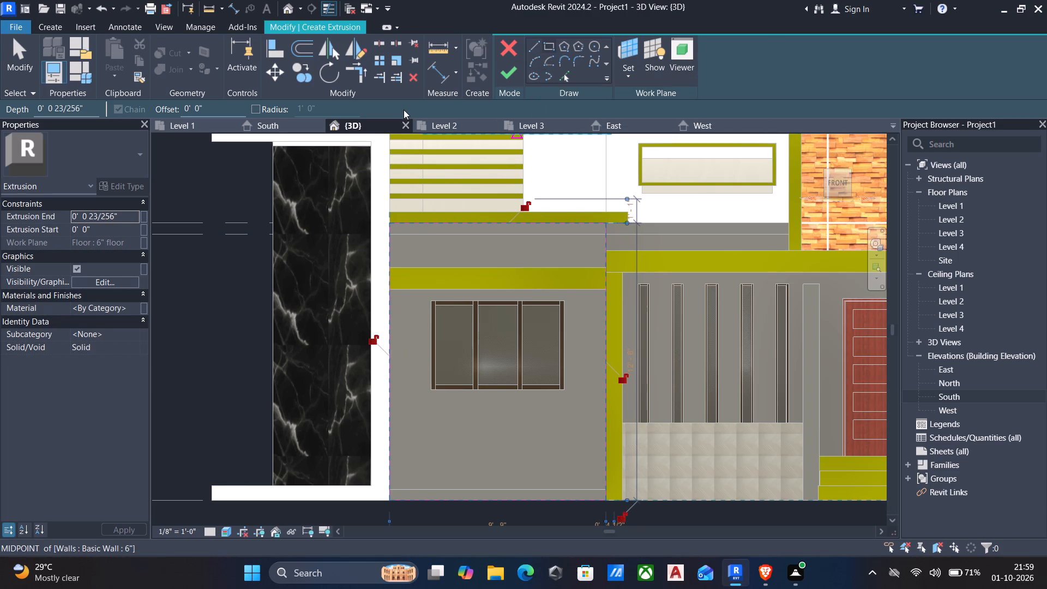
click(500, 77)
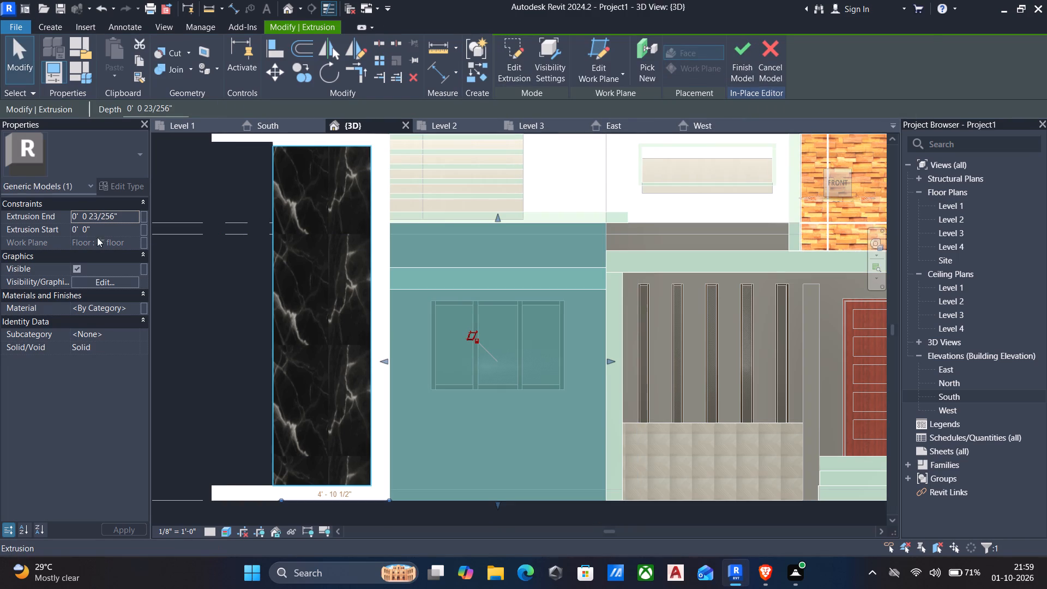
click(741, 60)
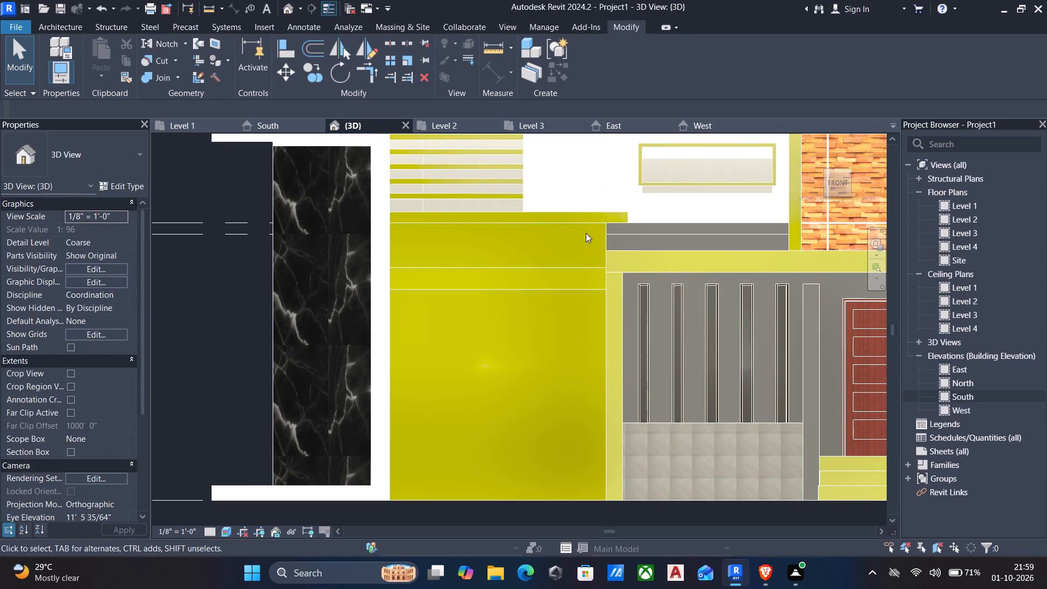
Reopen the facade's in-place model and start a void extrusion with the new wall panel's front face as its work plane.
click(605, 229)
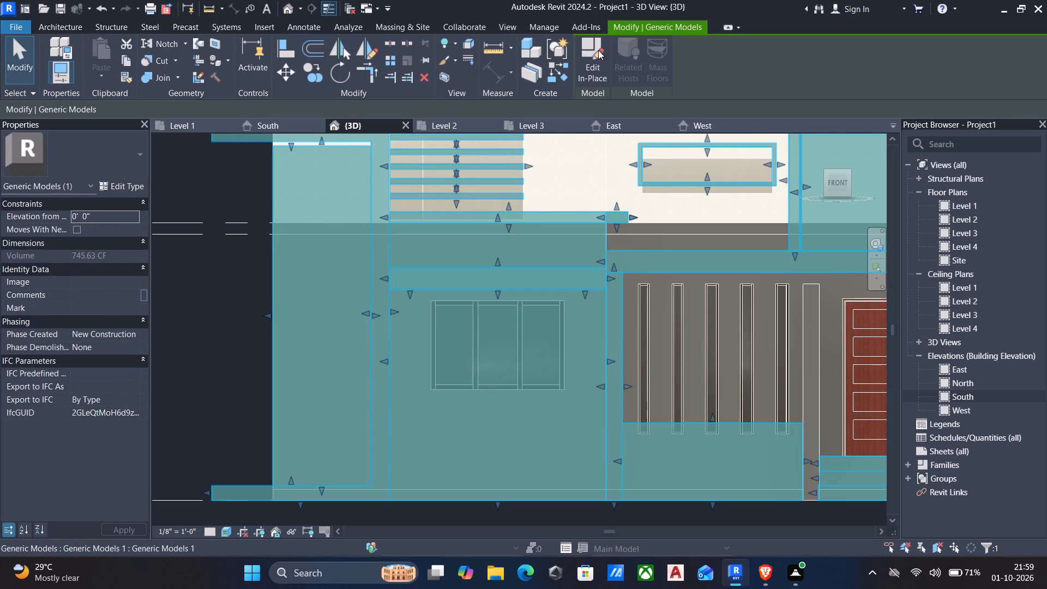
click(595, 58)
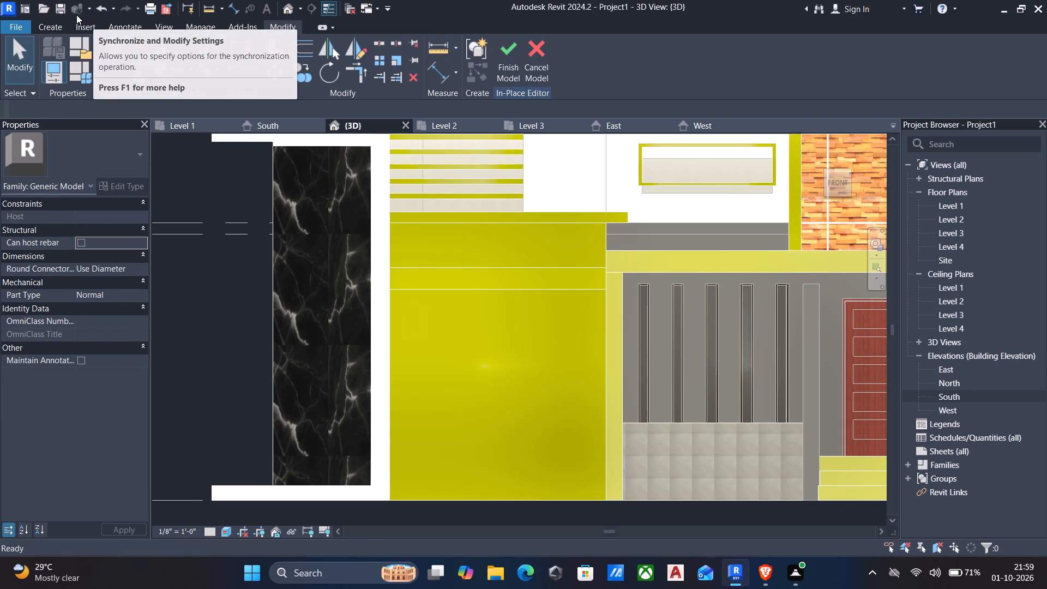
click(44, 28)
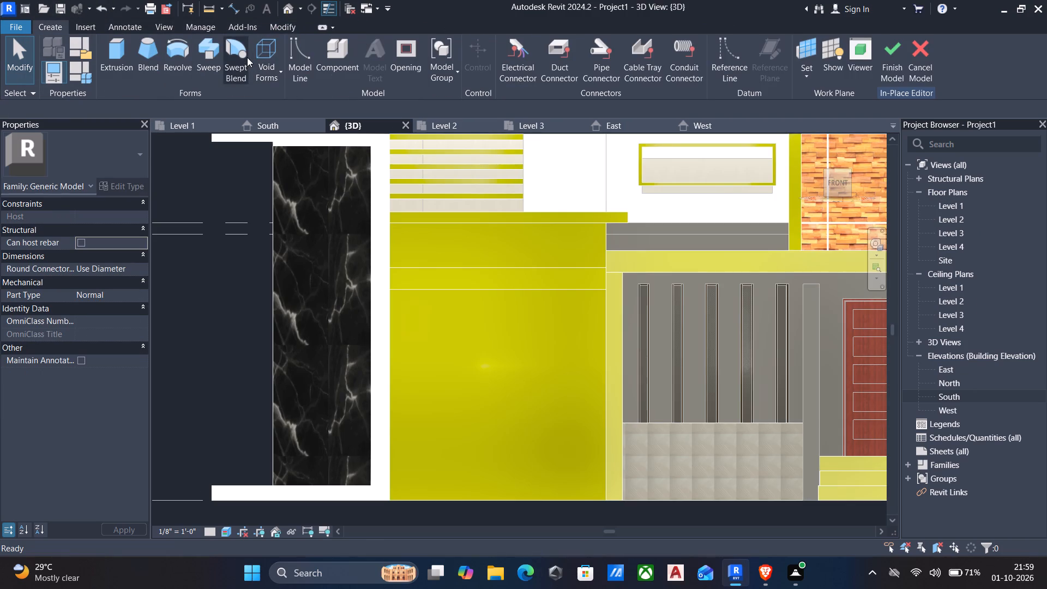
click(268, 61)
click(278, 91)
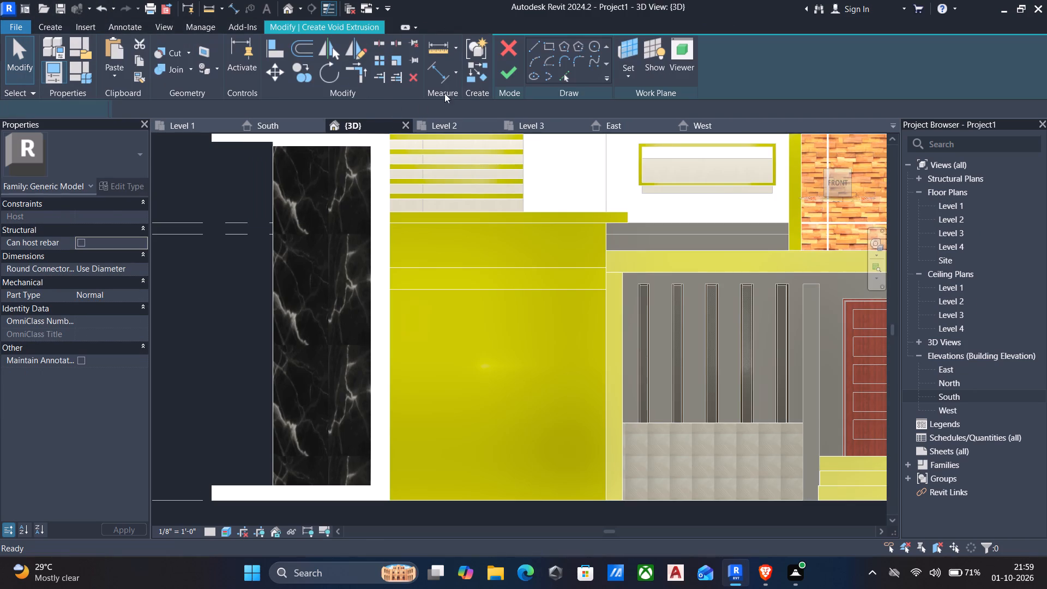
click(633, 77)
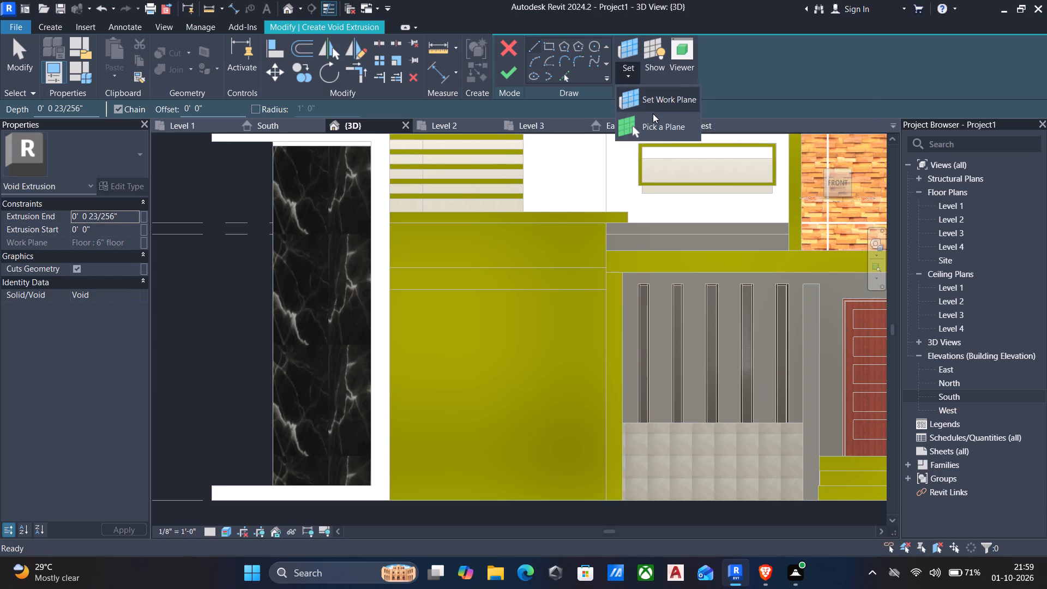
click(654, 125)
drag(602, 242, 612, 242)
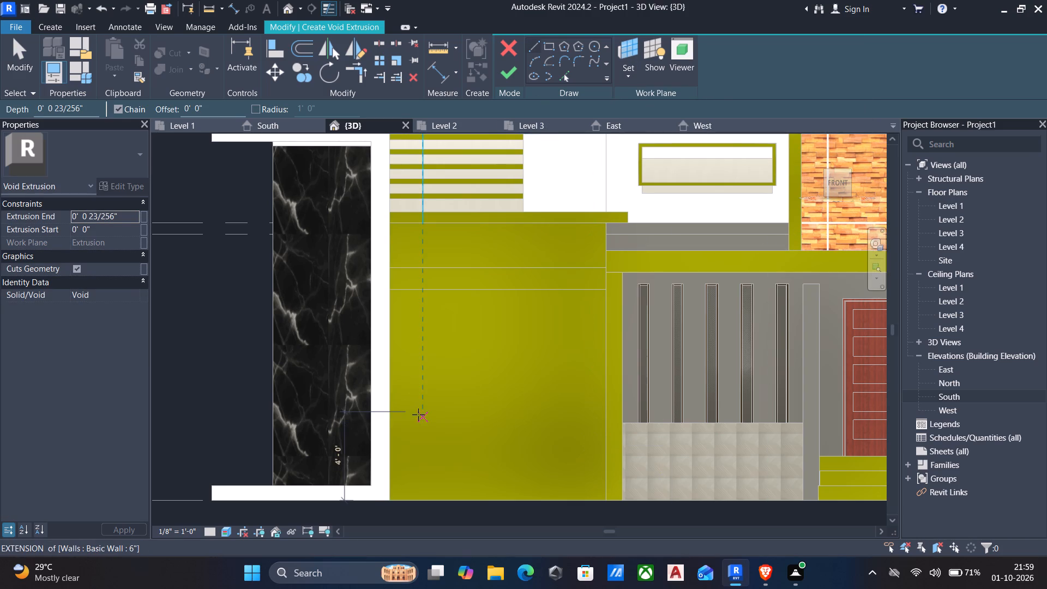
Set the 3D view's visual style to Wireframe.
click(231, 528)
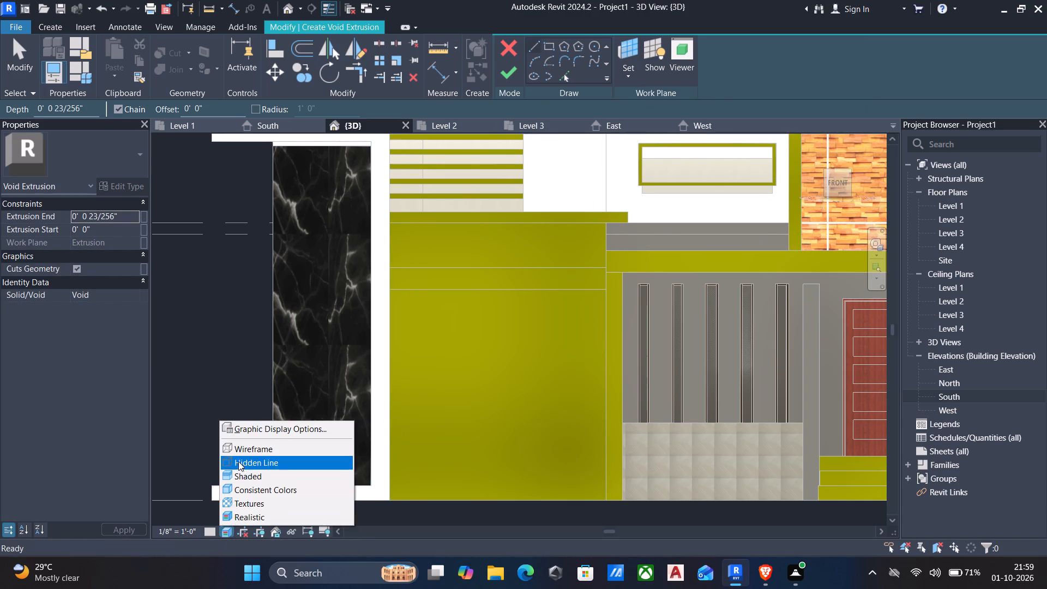
click(237, 453)
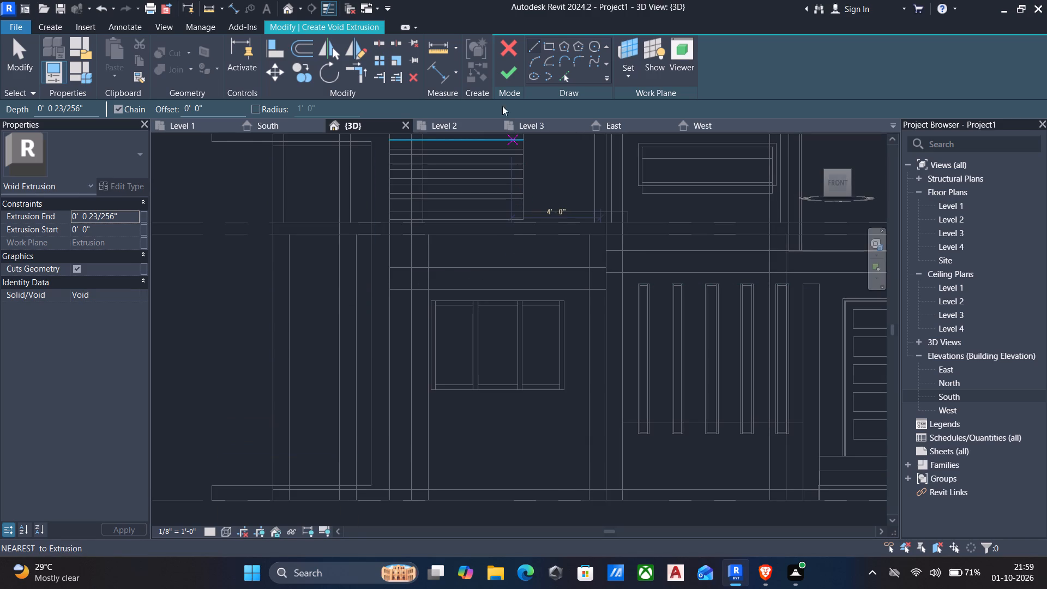
Sketch a 6'-0" by 4'-0" rectangle around the three-pane window's outer edges, then finish the void extrusion and in-place model.
click(545, 45)
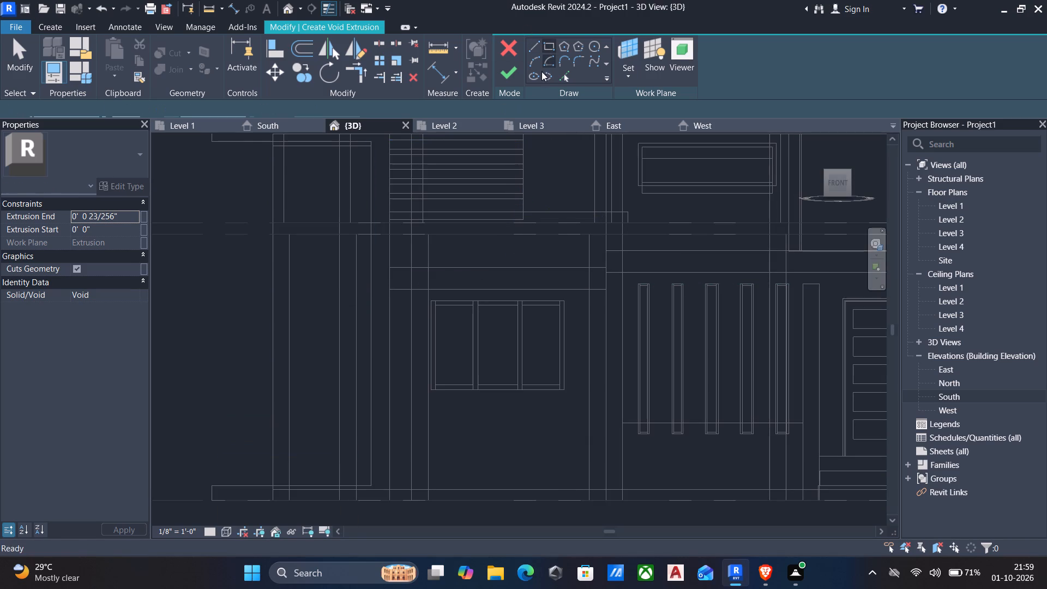
click(570, 390)
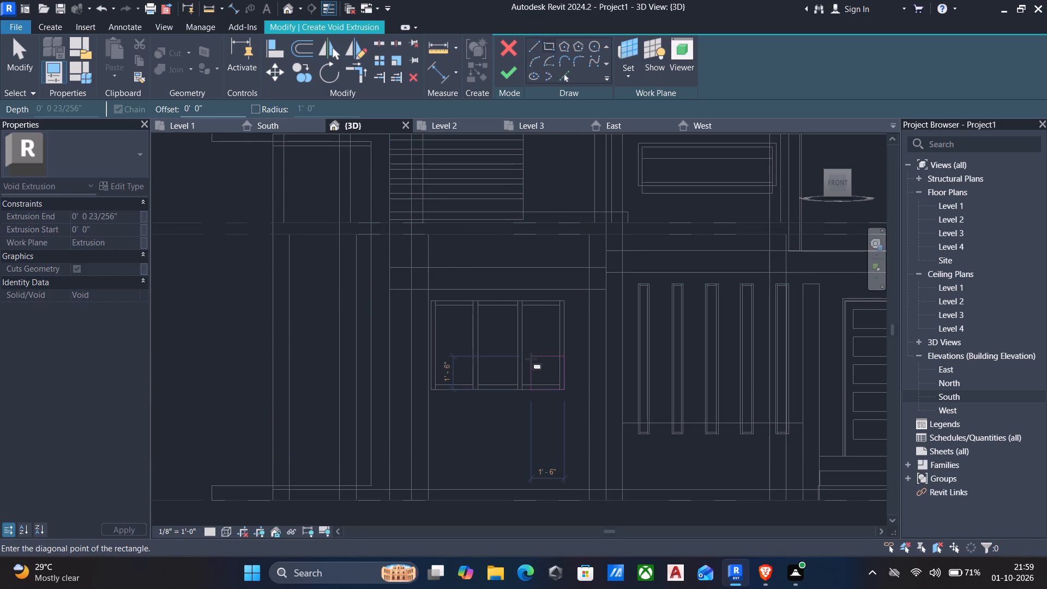
scroll(462, 306, up, 5)
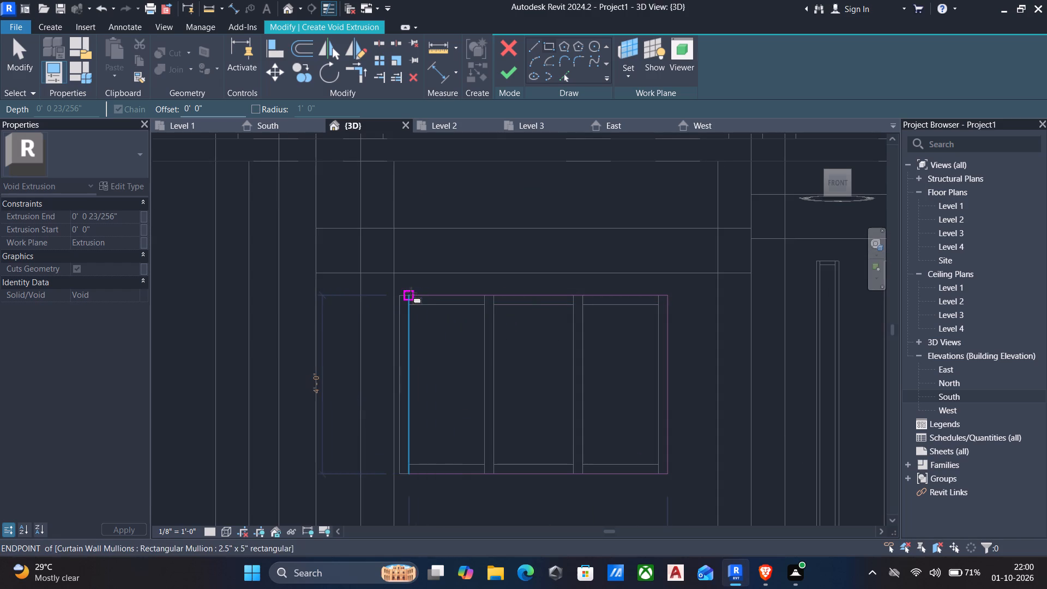
click(402, 293)
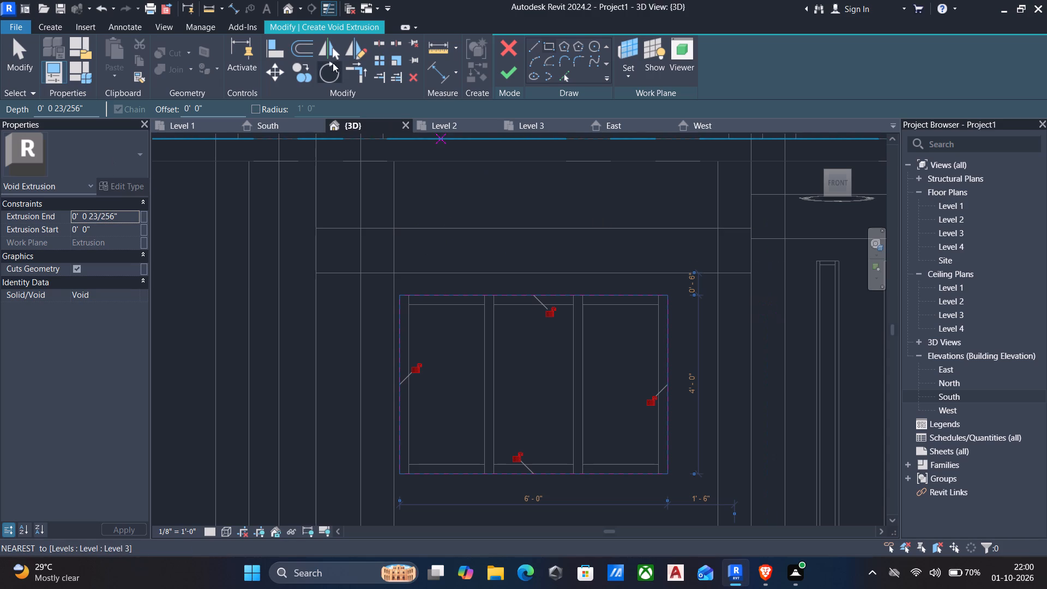
click(508, 75)
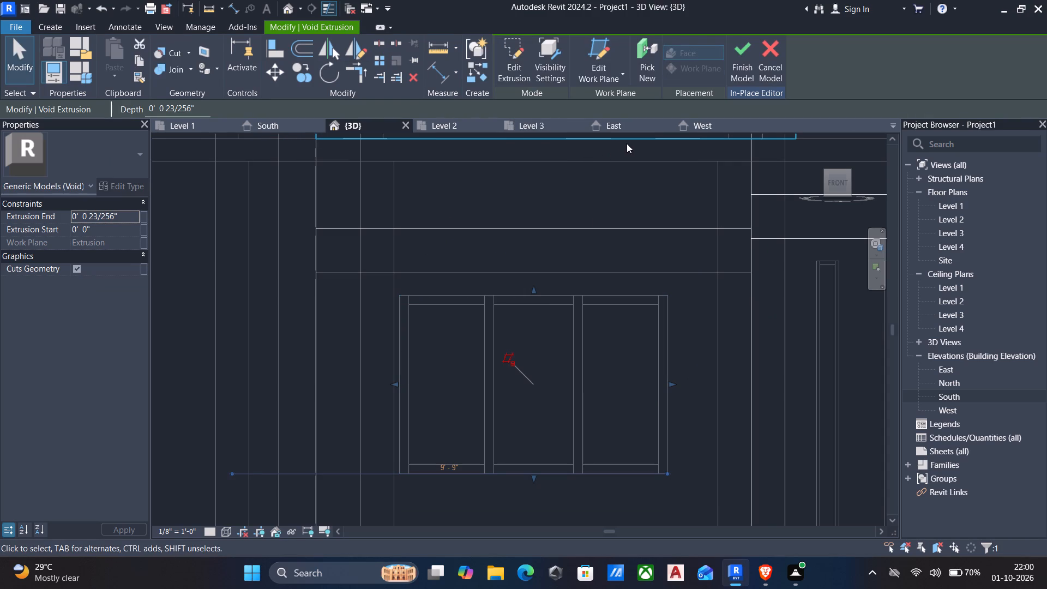
click(732, 48)
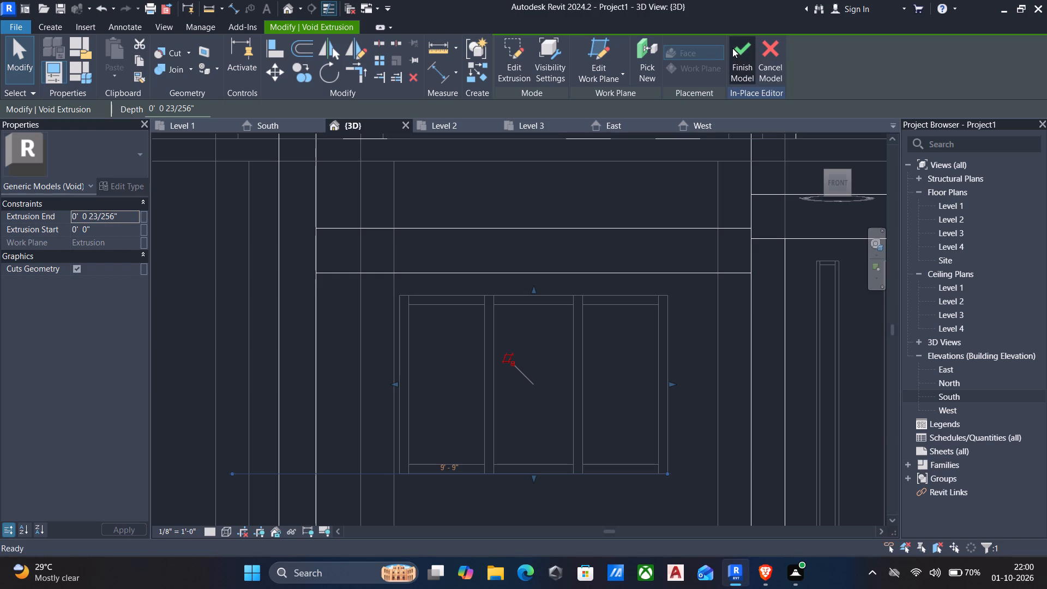
Switch the 3D view from wireframe back to a shaded visual style.
scroll(577, 255, down, 5)
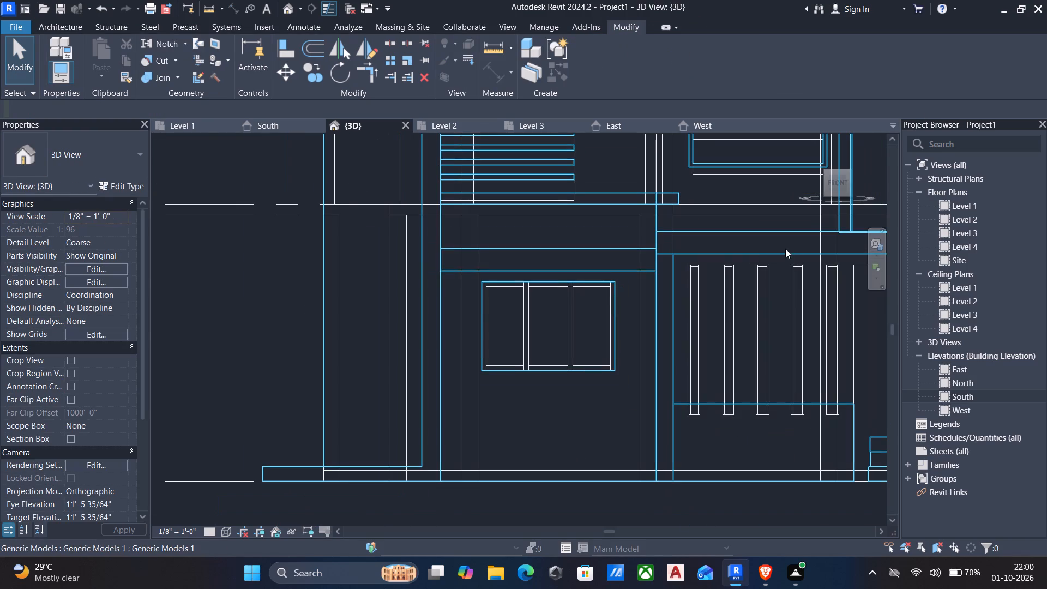
scroll(771, 231, down, 2)
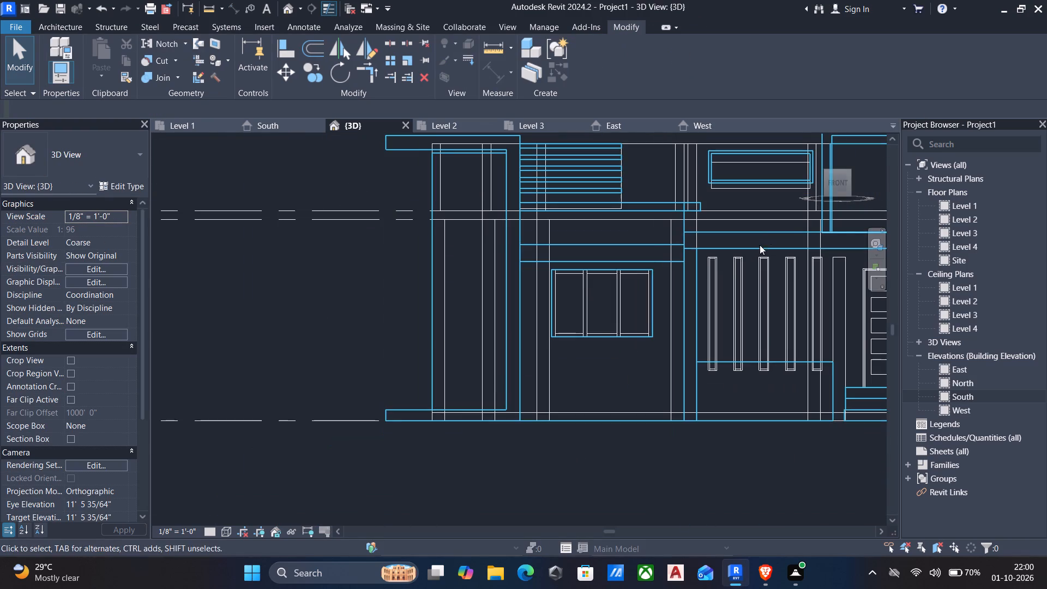
middle_drag(760, 254, 732, 290)
scroll(732, 290, up, 1)
shift+middle_drag(738, 268, 628, 354)
scroll(491, 323, down, 3)
shift+middle_drag(498, 321, 621, 283)
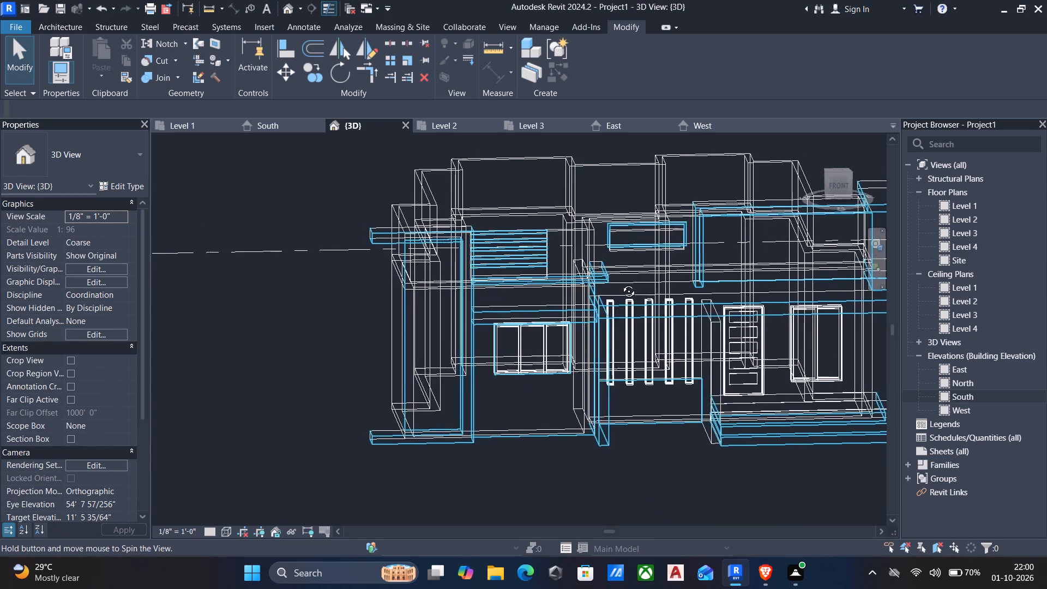
shift+middle_drag(621, 283, 628, 279)
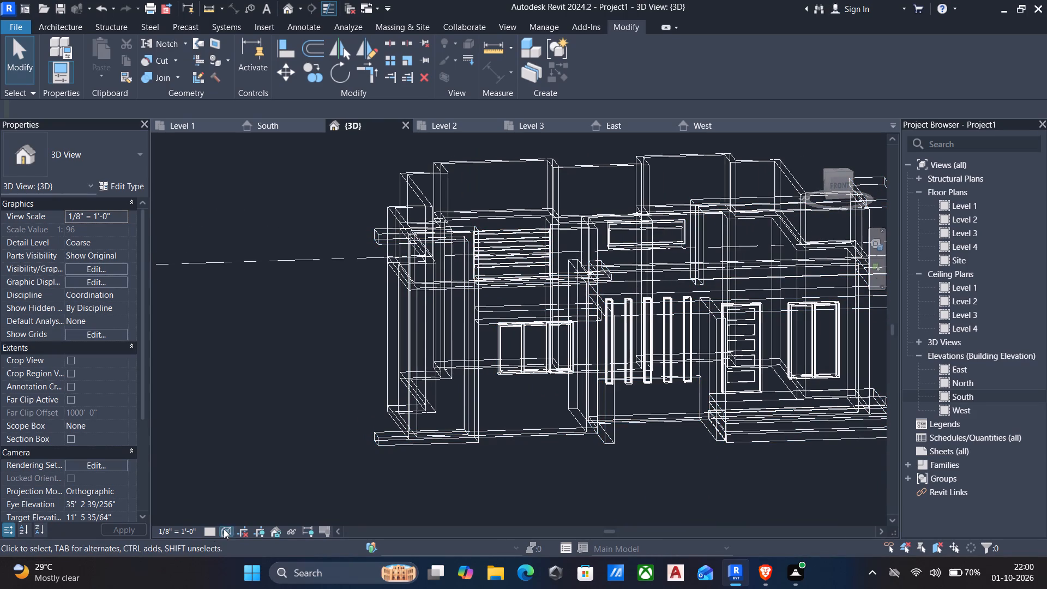
click(225, 528)
click(238, 482)
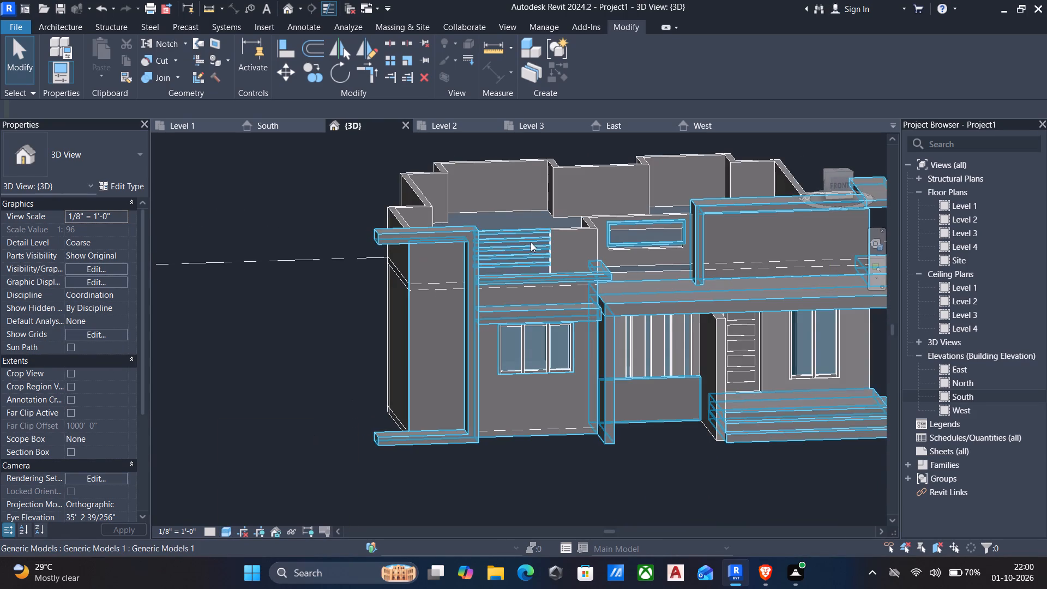
Examine the front facade from several angles, checking the cladding opening around the three-pane window and the upper window frame.
scroll(546, 364, up, 6)
scroll(546, 363, down, 2)
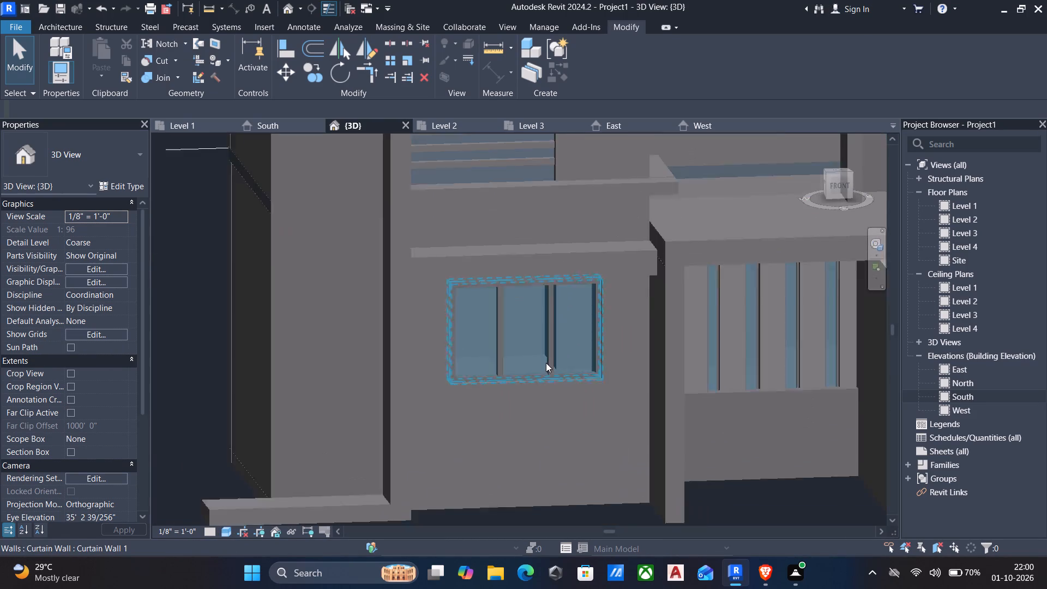
scroll(546, 363, down, 1)
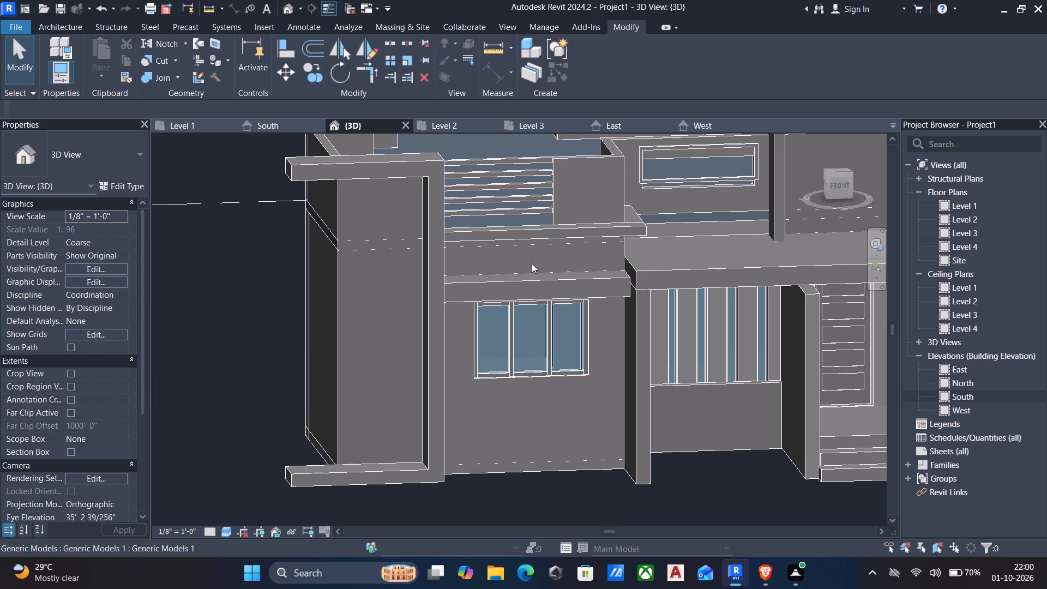
scroll(532, 265, down, 1)
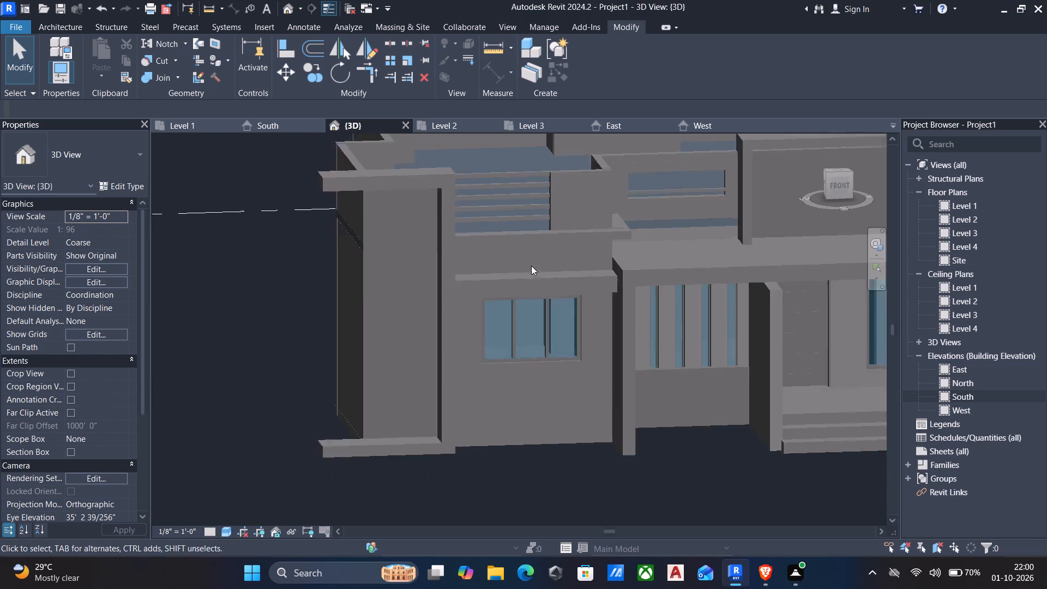
scroll(531, 266, down, 1)
middle_drag(519, 278, 366, 365)
middle_drag(508, 315, 477, 274)
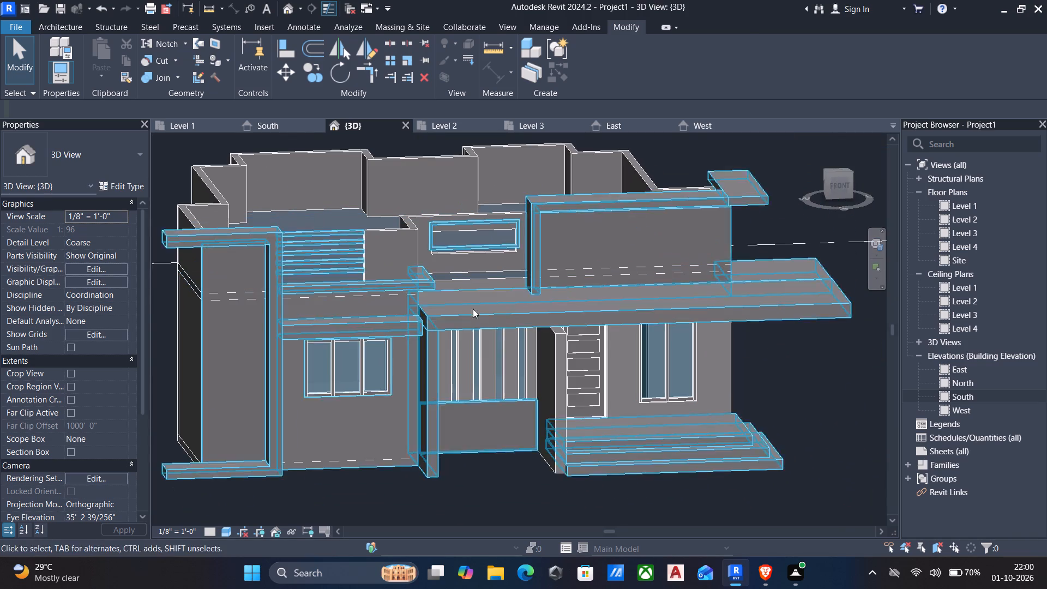
middle_drag(482, 304, 455, 297)
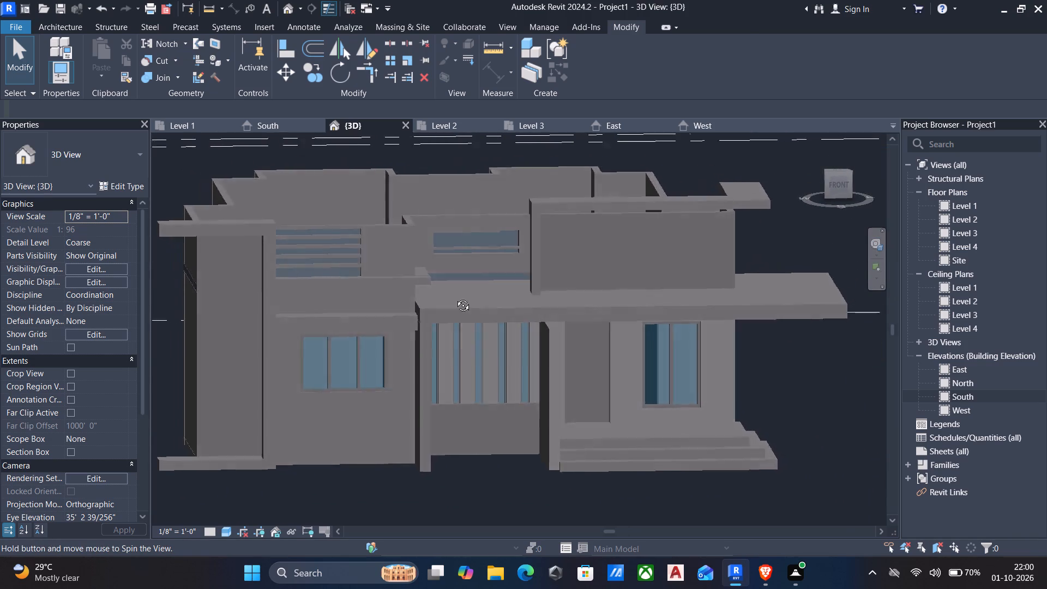
middle_drag(455, 297, 501, 297)
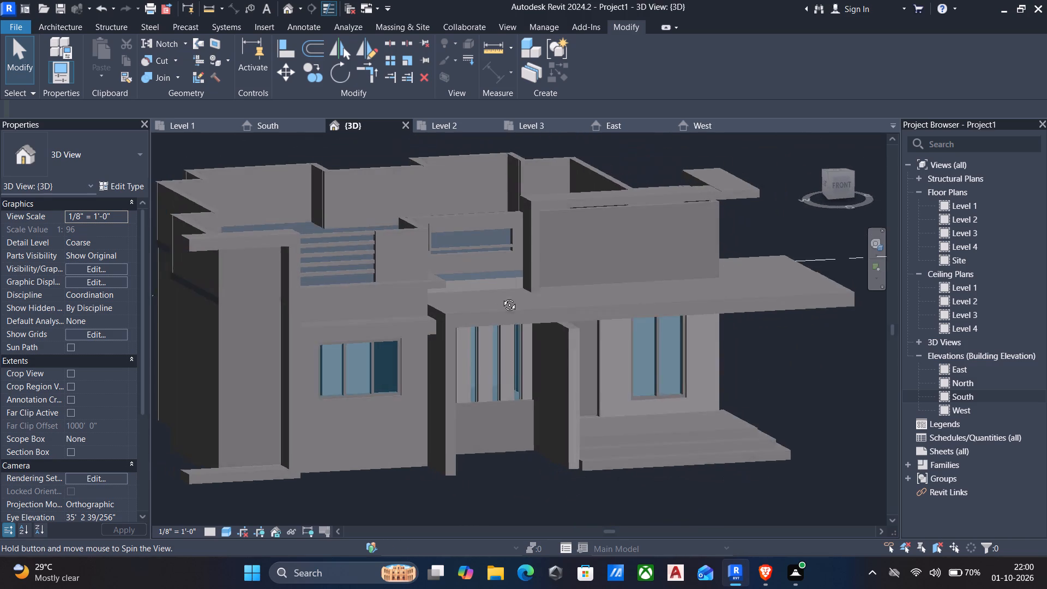
middle_drag(501, 297, 512, 315)
scroll(512, 314, up, 1)
scroll(470, 244, up, 9)
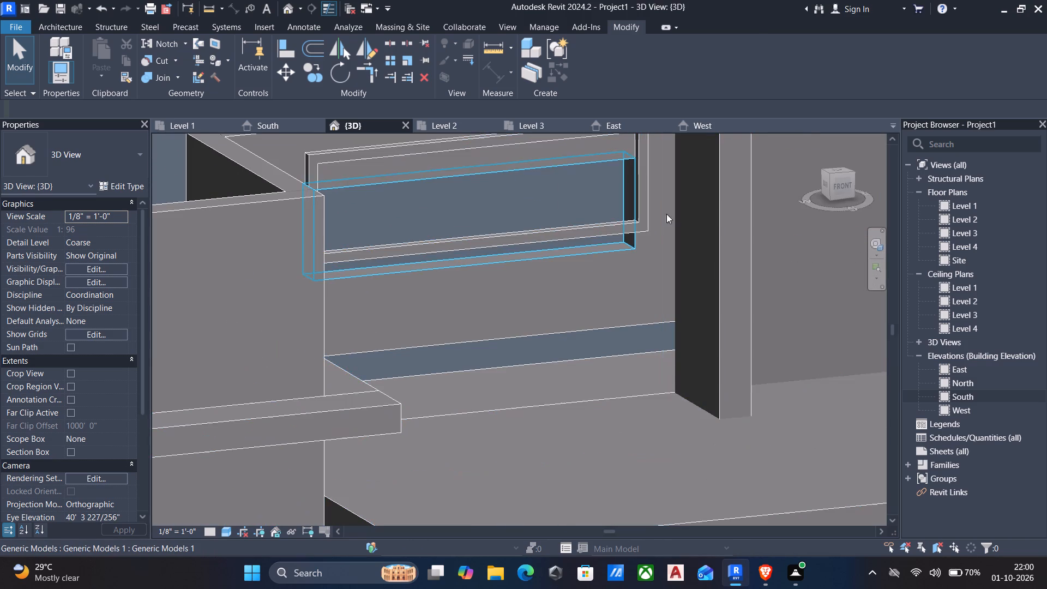
From the front view, open the facade's in-place model for editing and nudge the upper wall opening's frame down twice.
click(847, 182)
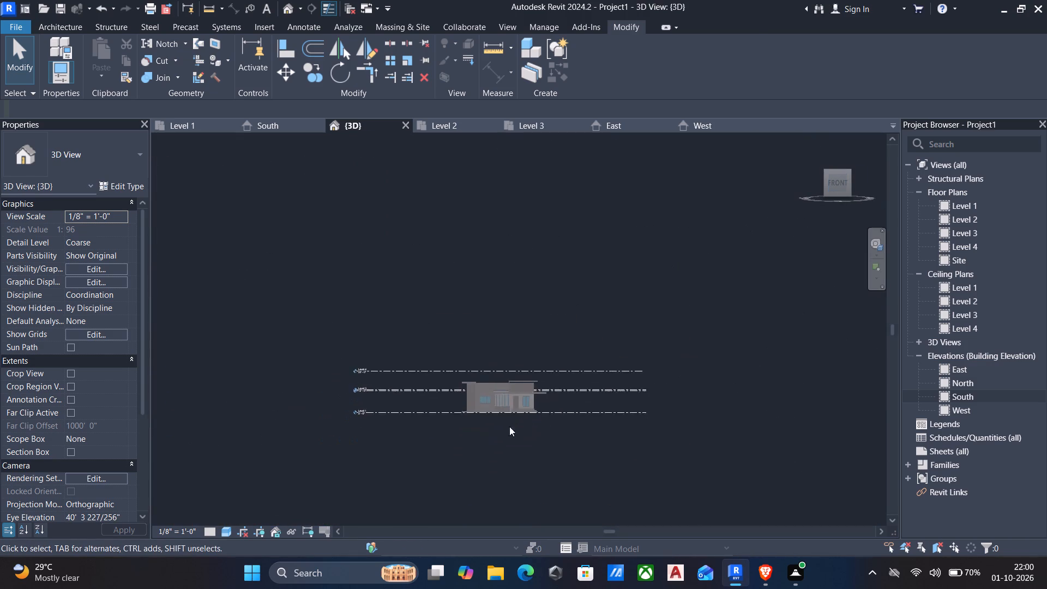
scroll(496, 360, up, 5)
scroll(521, 300, up, 6)
scroll(566, 280, up, 5)
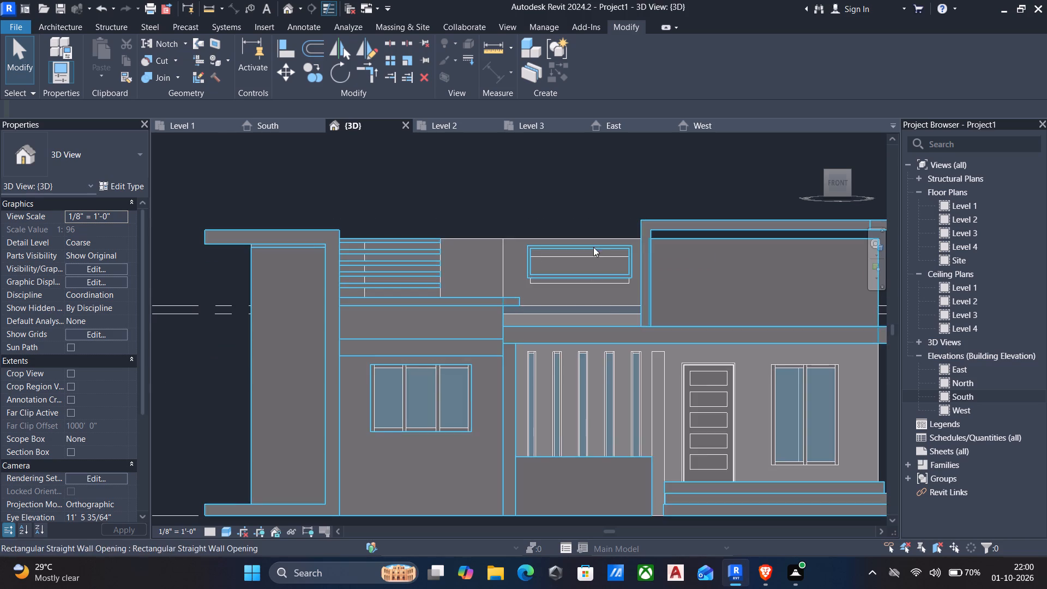
scroll(597, 279, up, 4)
click(588, 273)
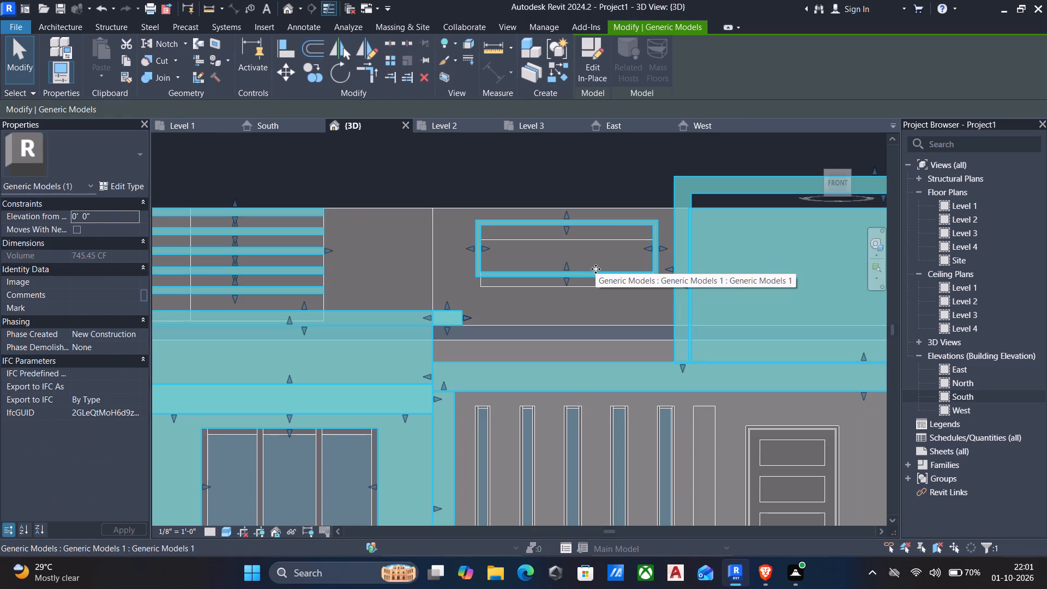
click(595, 73)
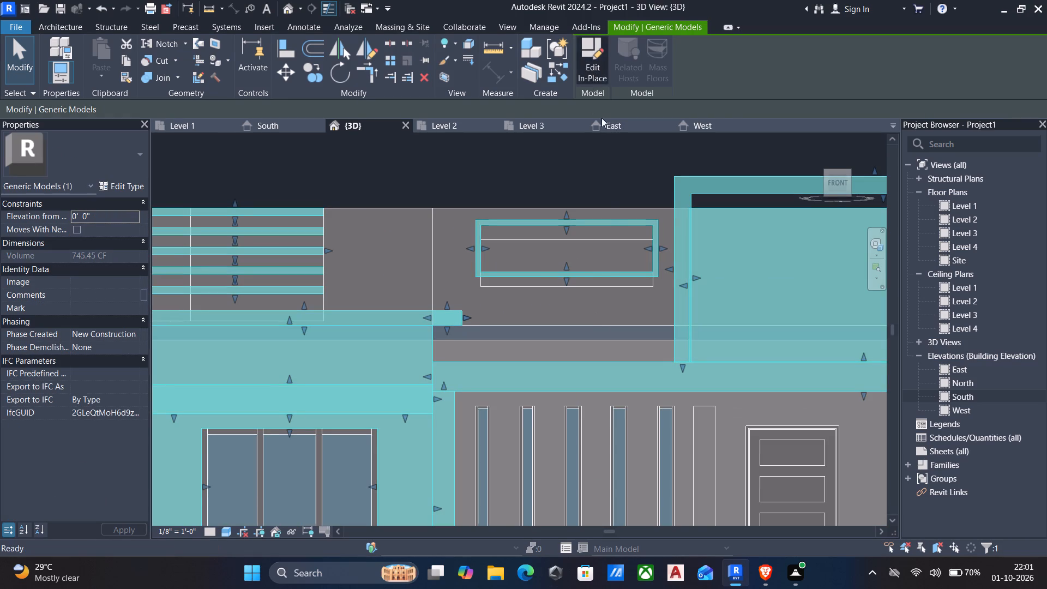
click(556, 276)
key(Down)
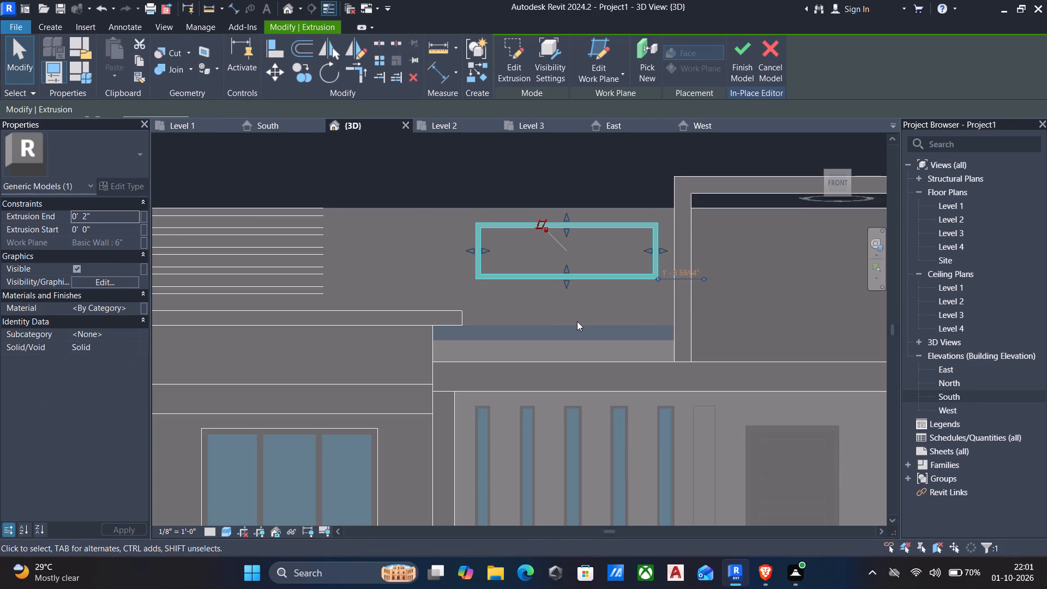
key(Down)
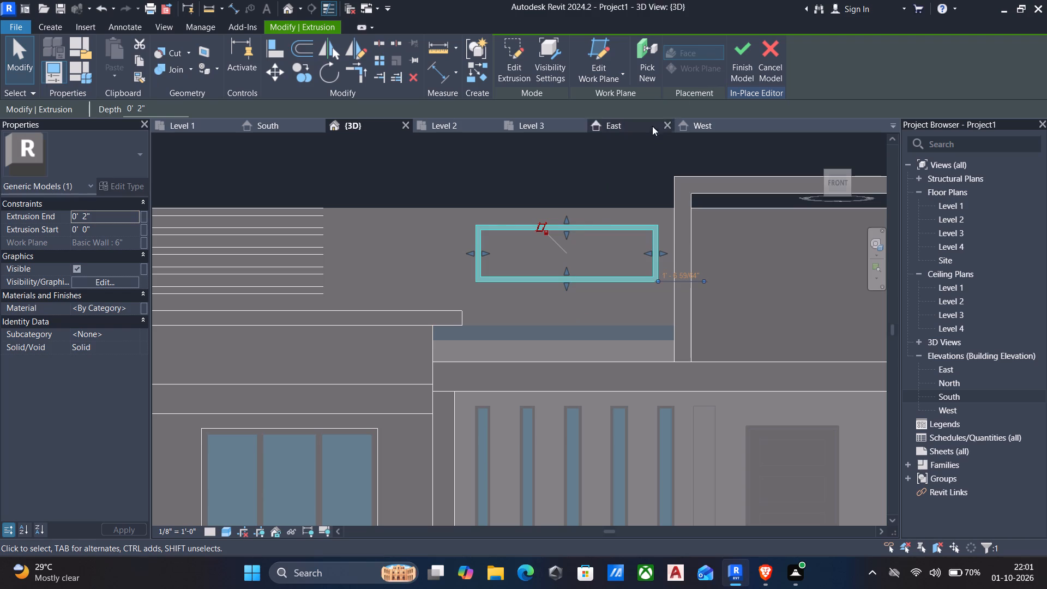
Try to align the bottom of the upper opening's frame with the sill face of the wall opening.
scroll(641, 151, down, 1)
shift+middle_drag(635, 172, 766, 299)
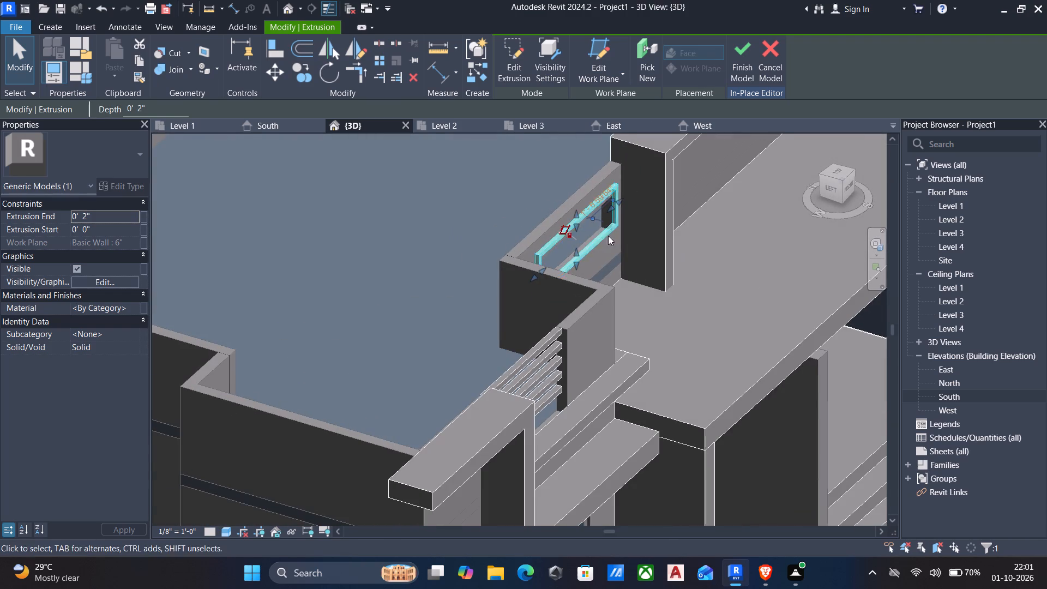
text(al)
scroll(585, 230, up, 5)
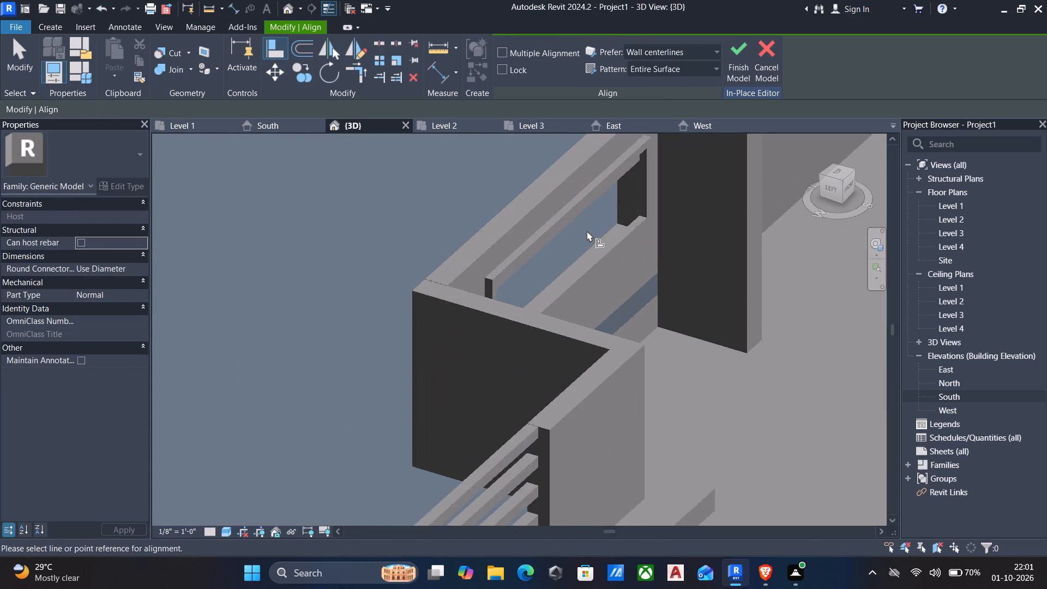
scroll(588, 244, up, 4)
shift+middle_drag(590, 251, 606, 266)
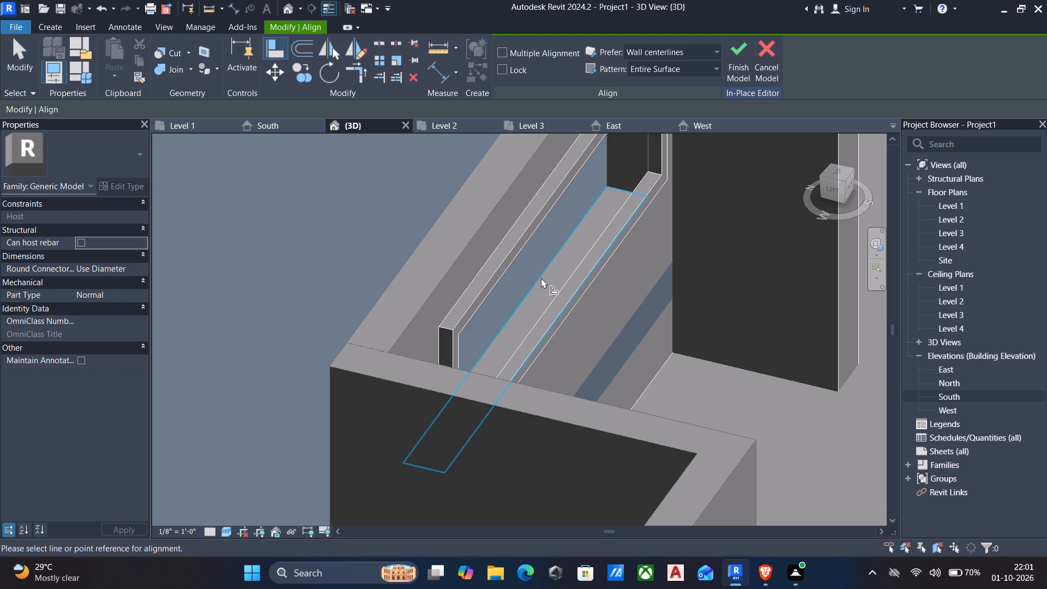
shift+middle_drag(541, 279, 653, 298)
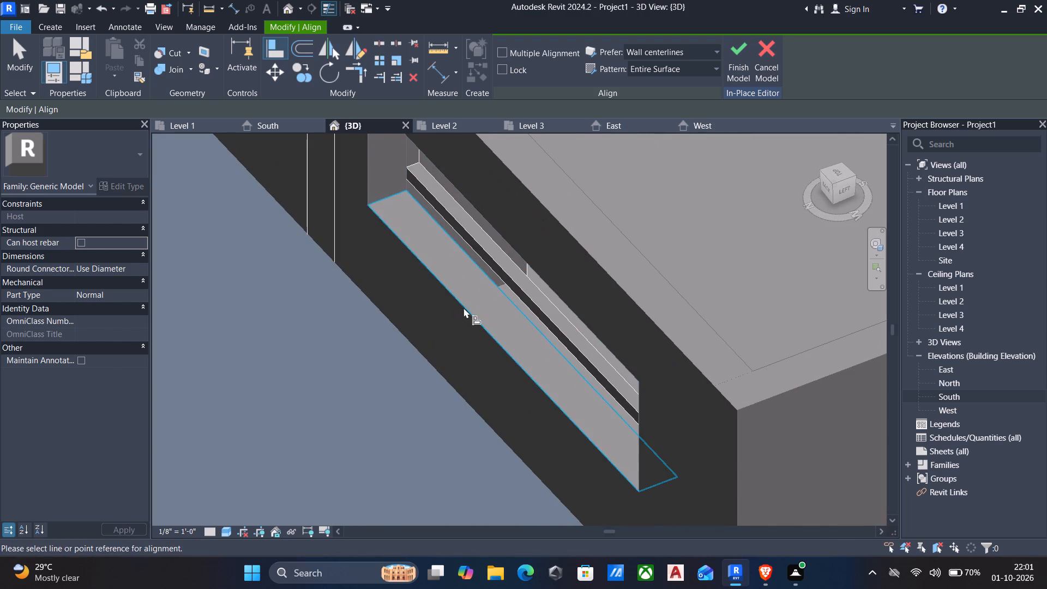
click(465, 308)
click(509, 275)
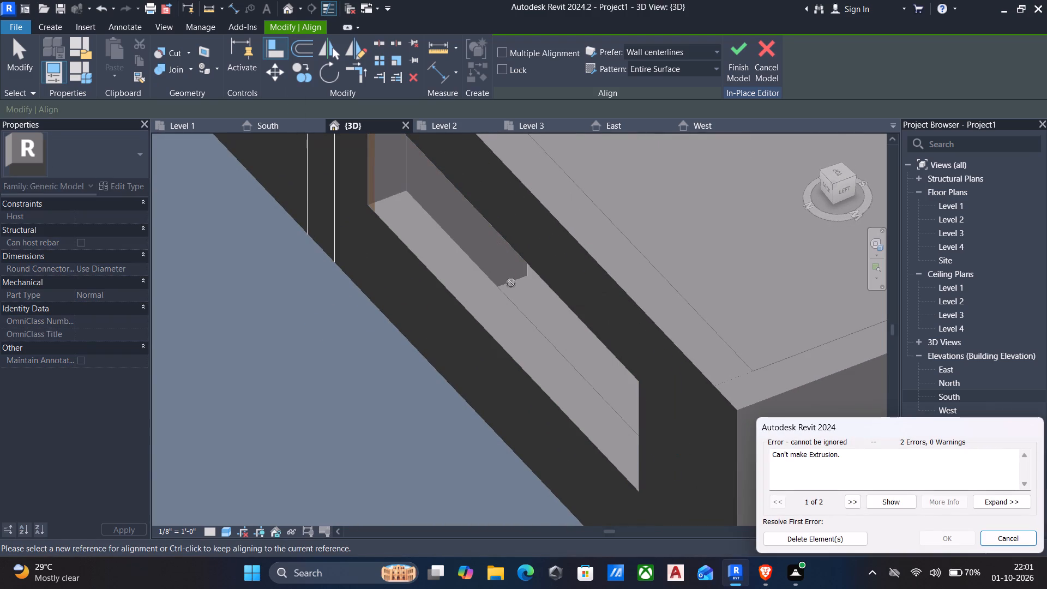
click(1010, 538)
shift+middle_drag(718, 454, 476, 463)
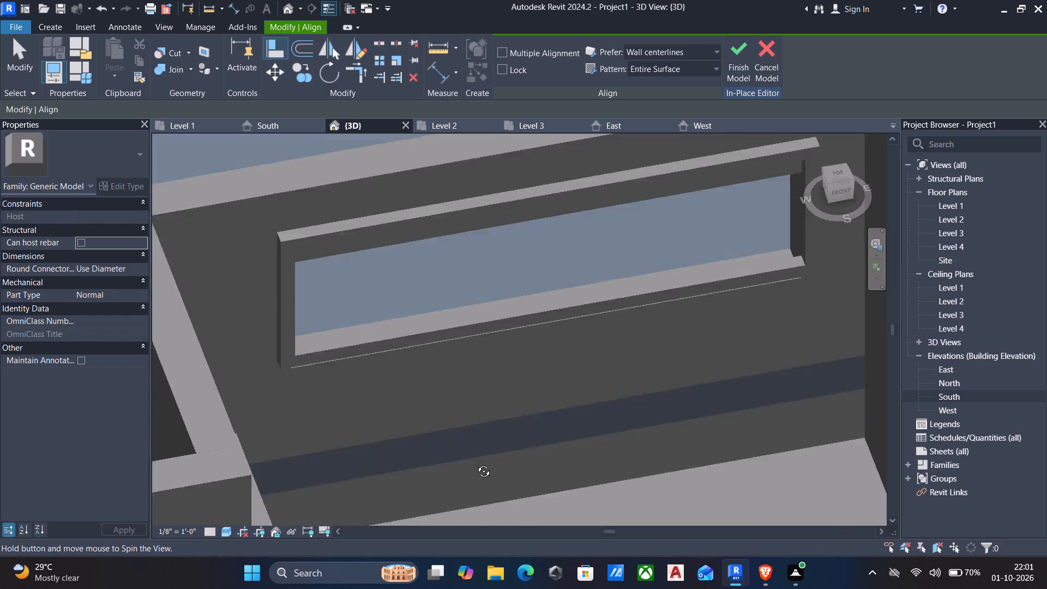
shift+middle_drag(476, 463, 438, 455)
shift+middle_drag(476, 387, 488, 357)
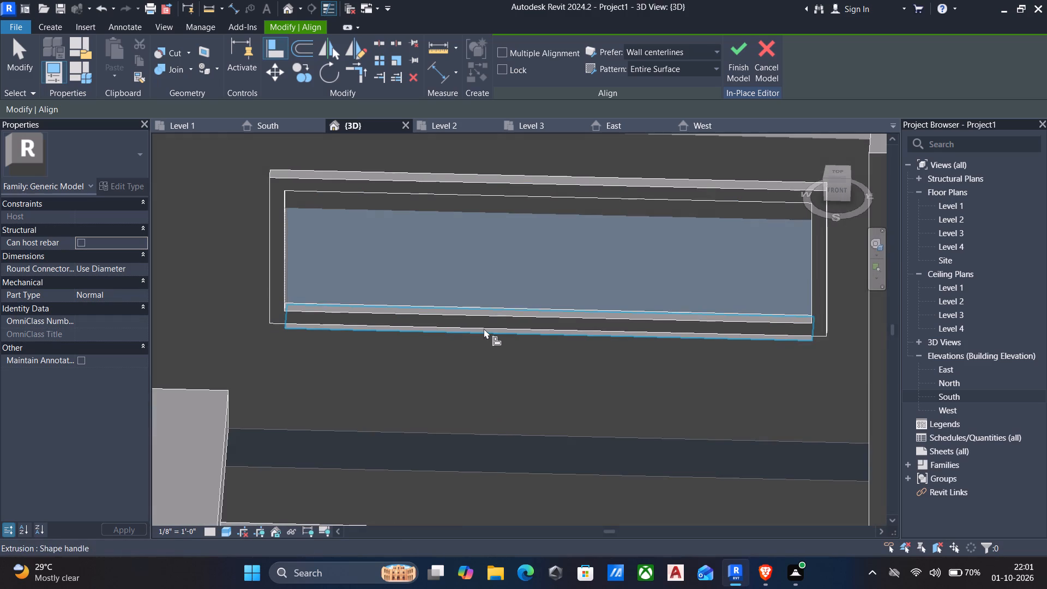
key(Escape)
Select the upper wall opening's frame extrusion and nudge it down six times, working from an angled view and the front view.
click(474, 325)
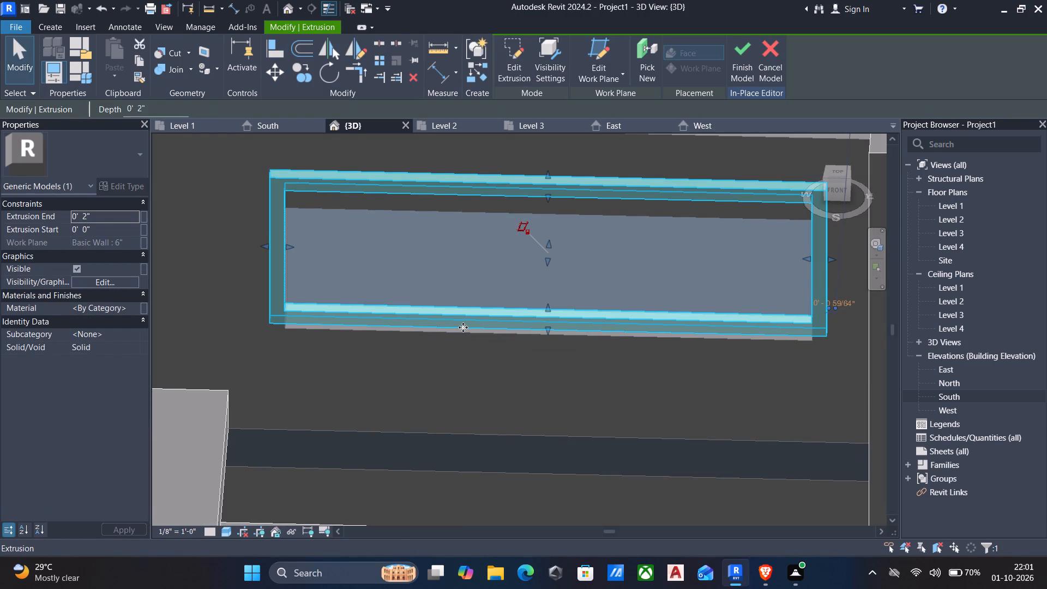
key(Down)
key(Down)
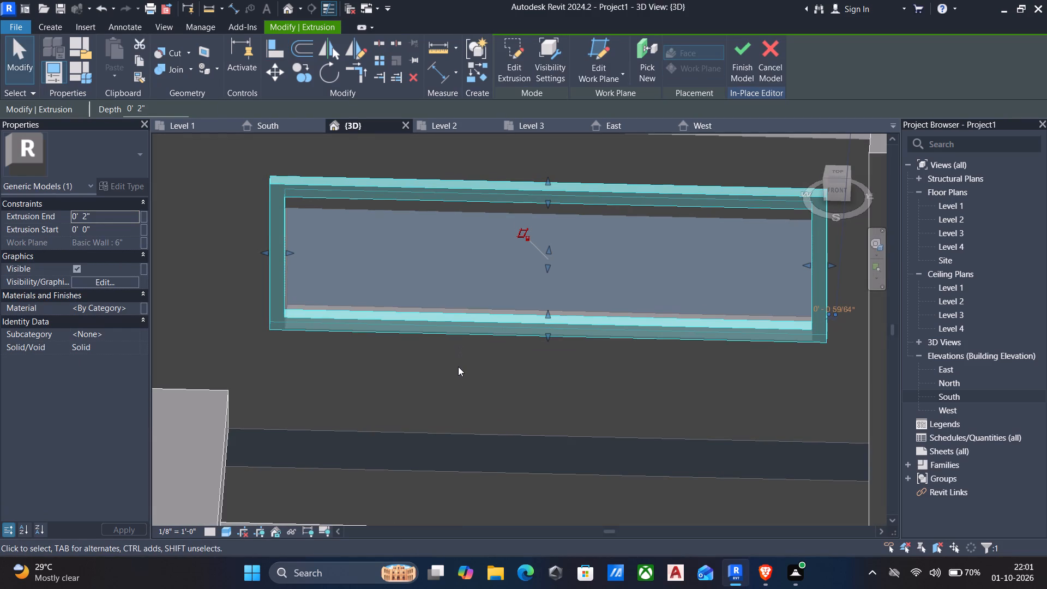
key(Down)
shift+middle_drag(457, 371, 459, 348)
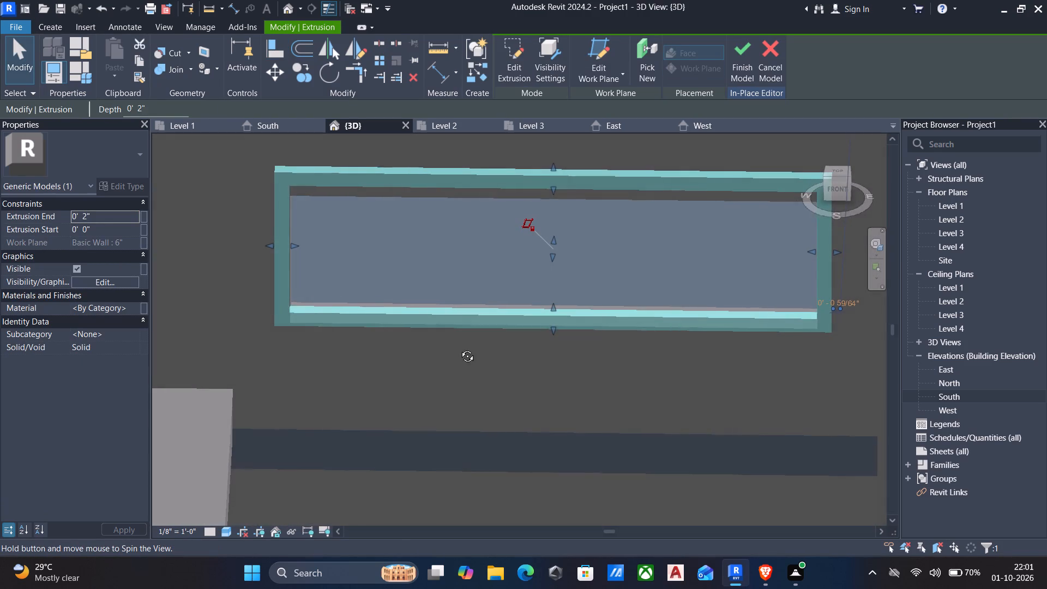
shift+middle_drag(459, 348, 465, 283)
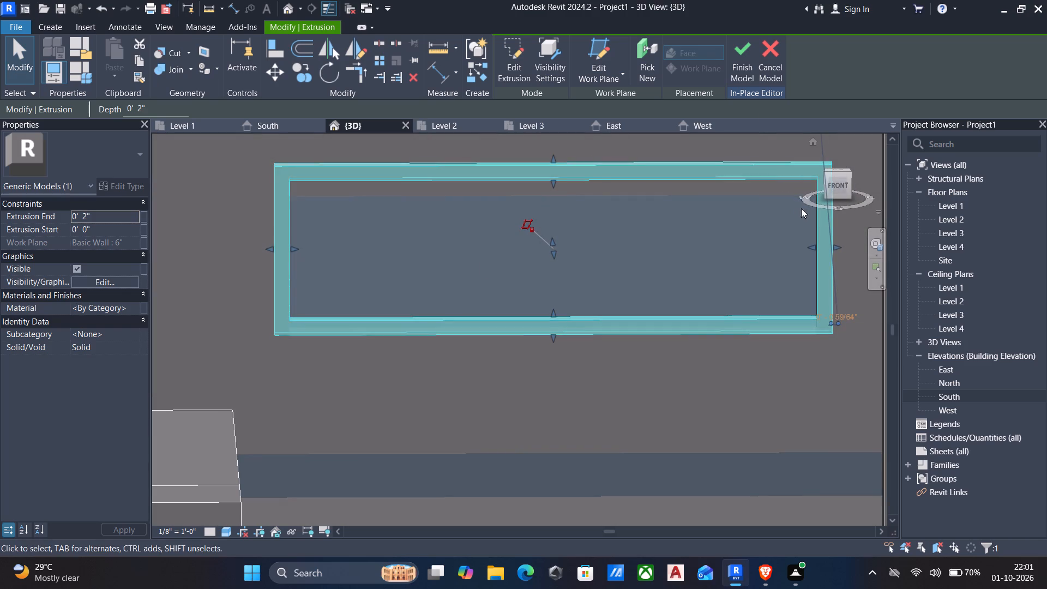
click(833, 188)
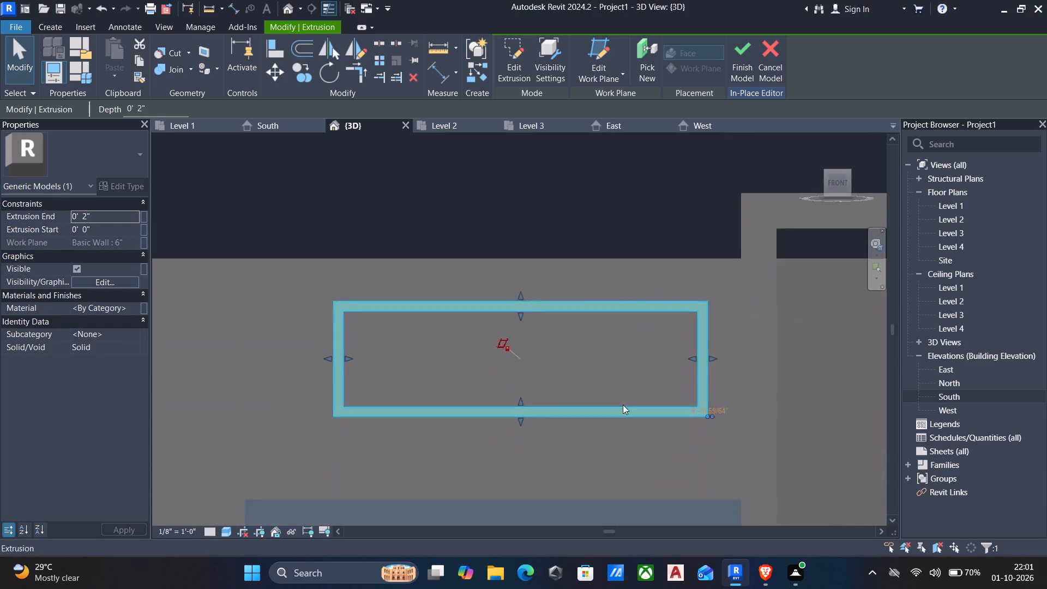
scroll(581, 313, up, 5)
scroll(533, 262, up, 2)
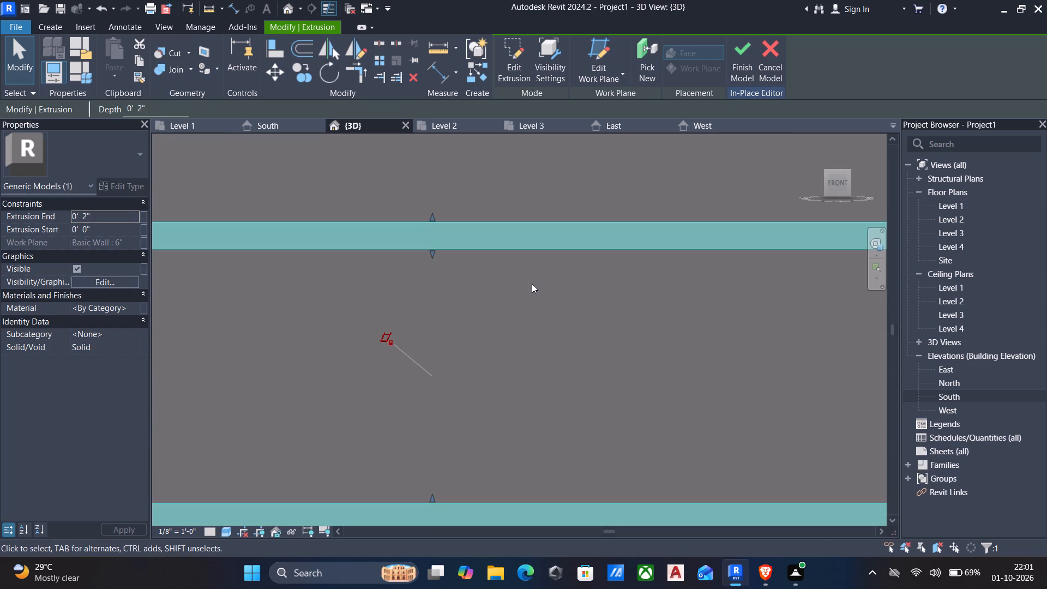
key(Down)
key(Down)
key(Down)
Nudge the upper frame down six more times to fit the edges of the wall opening and finish the in-place model.
scroll(529, 331, down, 2)
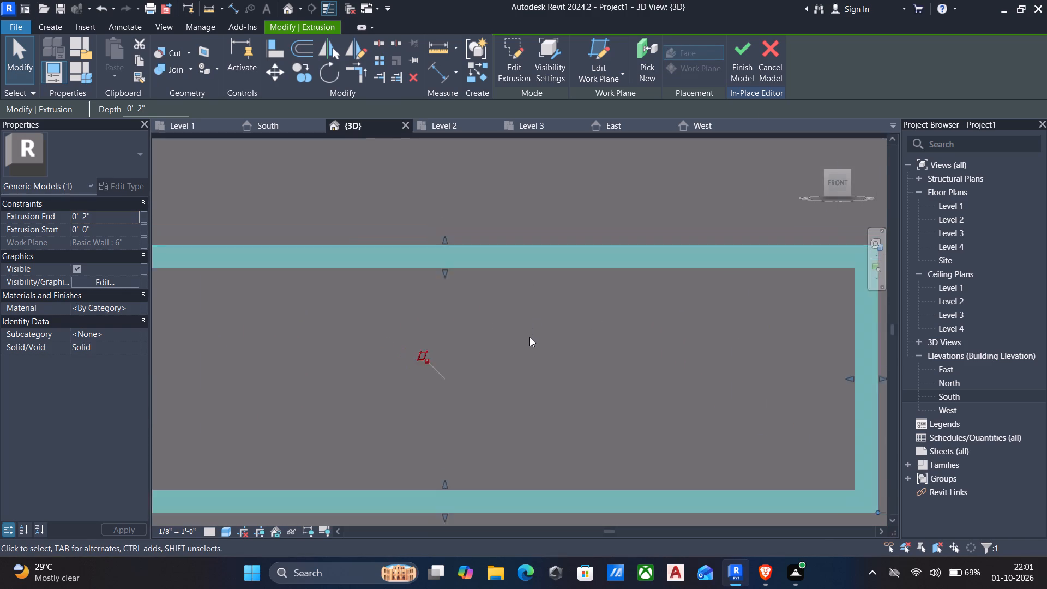
scroll(529, 337, down, 1)
shift+middle_drag(530, 341, 422, 378)
scroll(423, 375, up, 1)
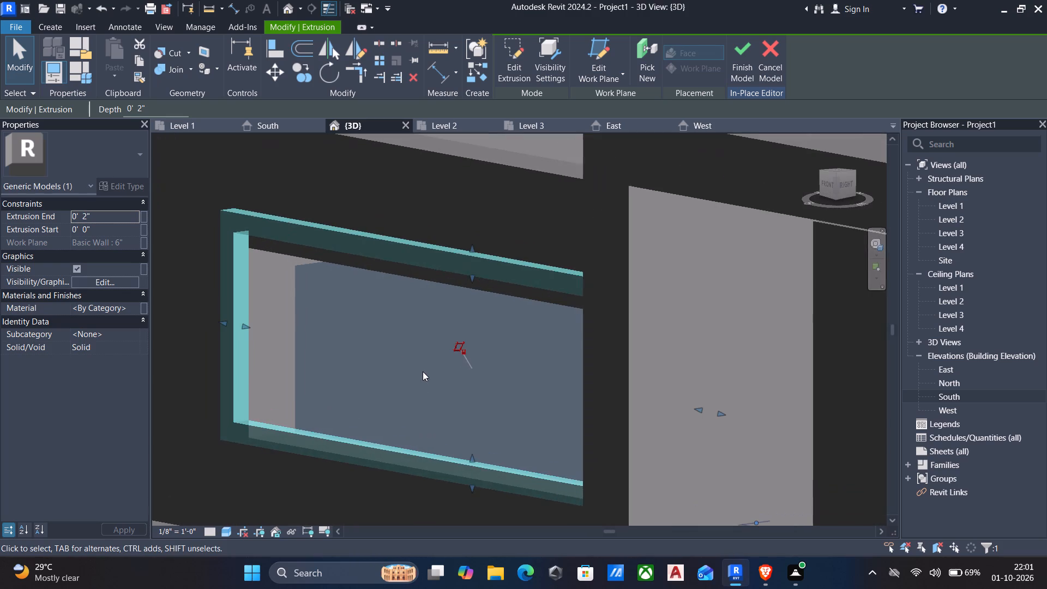
key(Down)
key(Down)
key(Down)
key(Down)
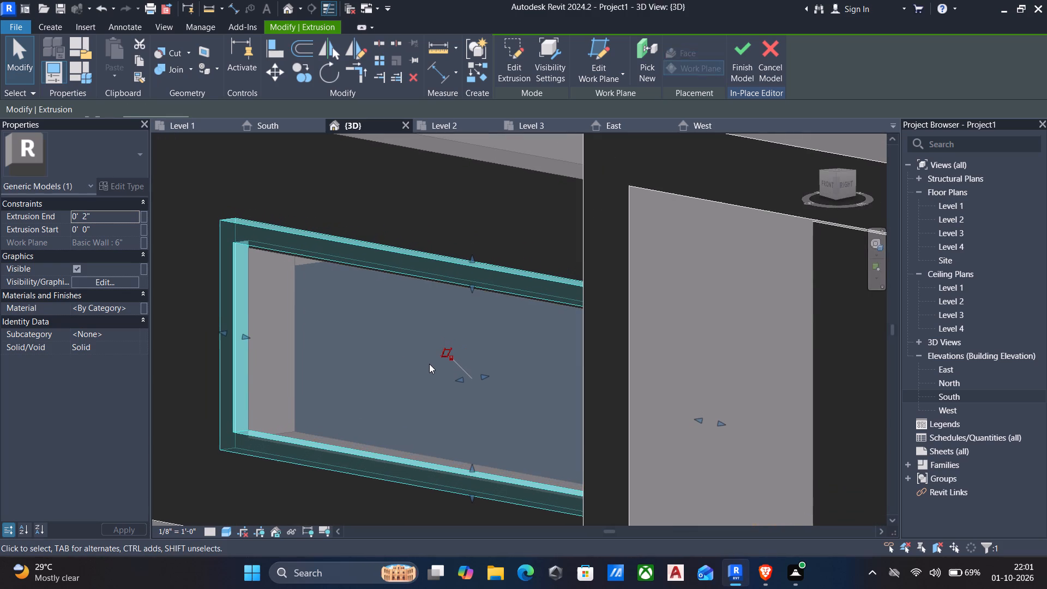
key(Down)
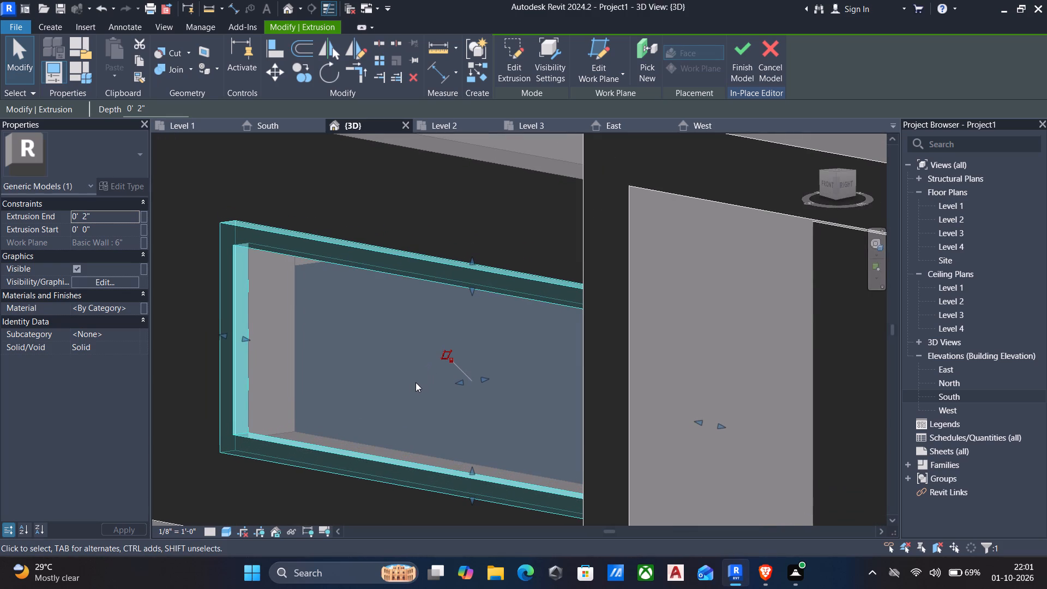
key(Down)
shift+middle_drag(387, 387, 294, 471)
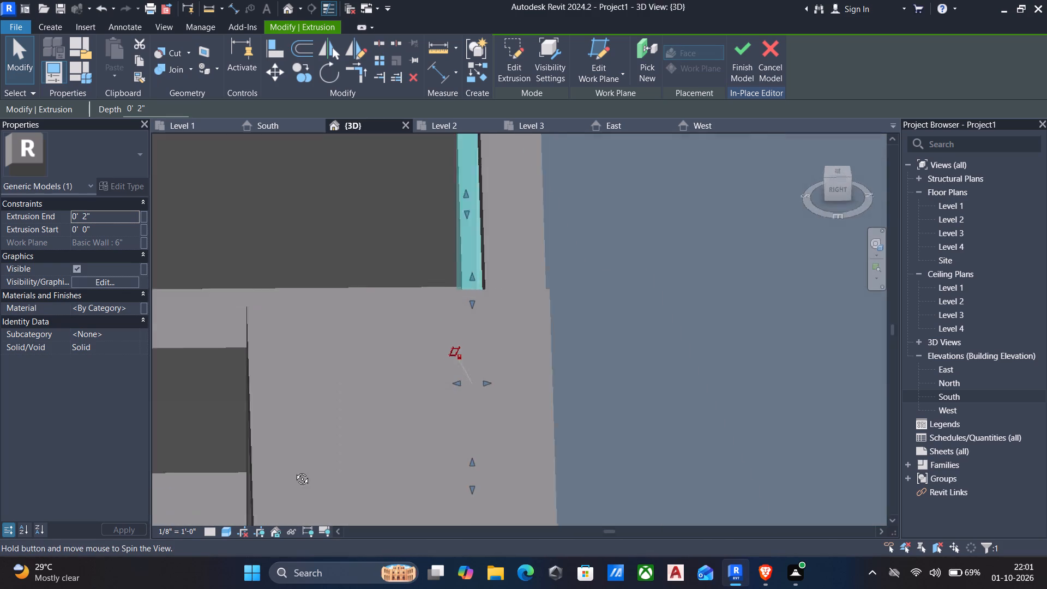
shift+middle_drag(294, 471, 348, 288)
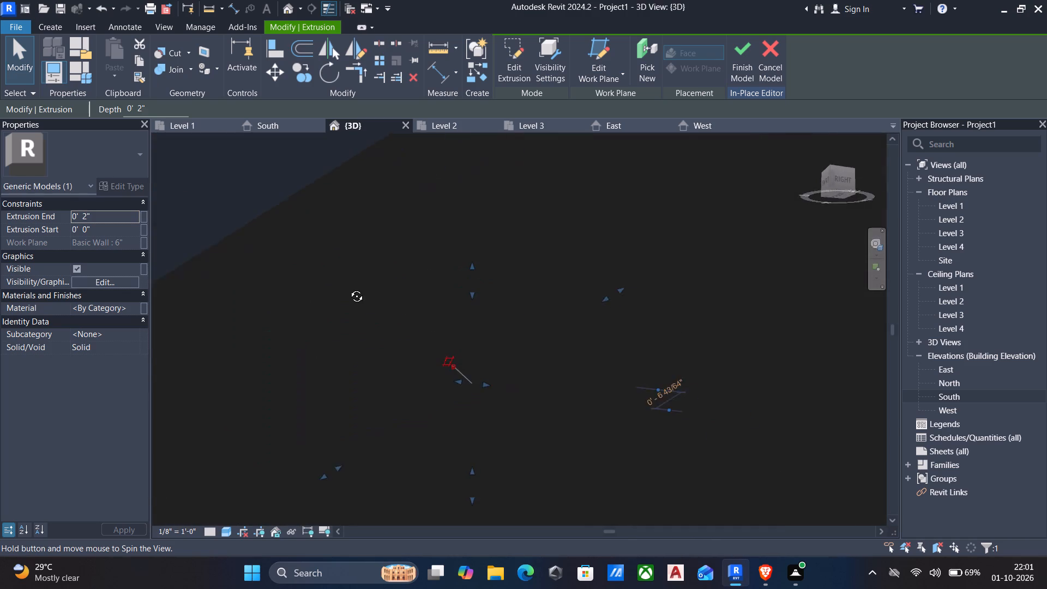
shift+middle_drag(348, 288, 535, 406)
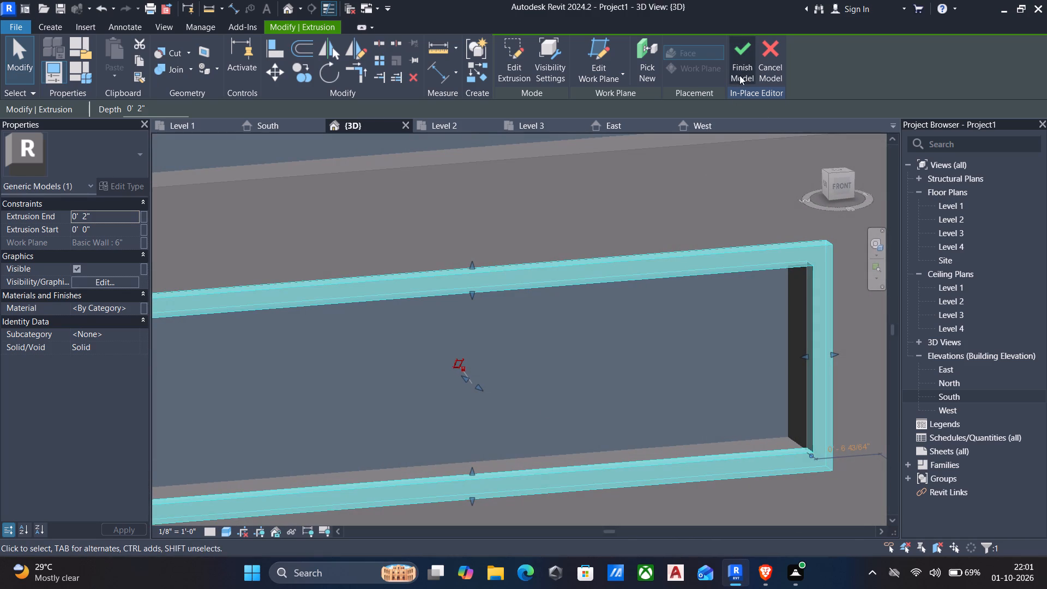
click(735, 52)
Examine the upper frame's fit in its wall opening and the surrounding facade from several angles.
scroll(603, 292, down, 4)
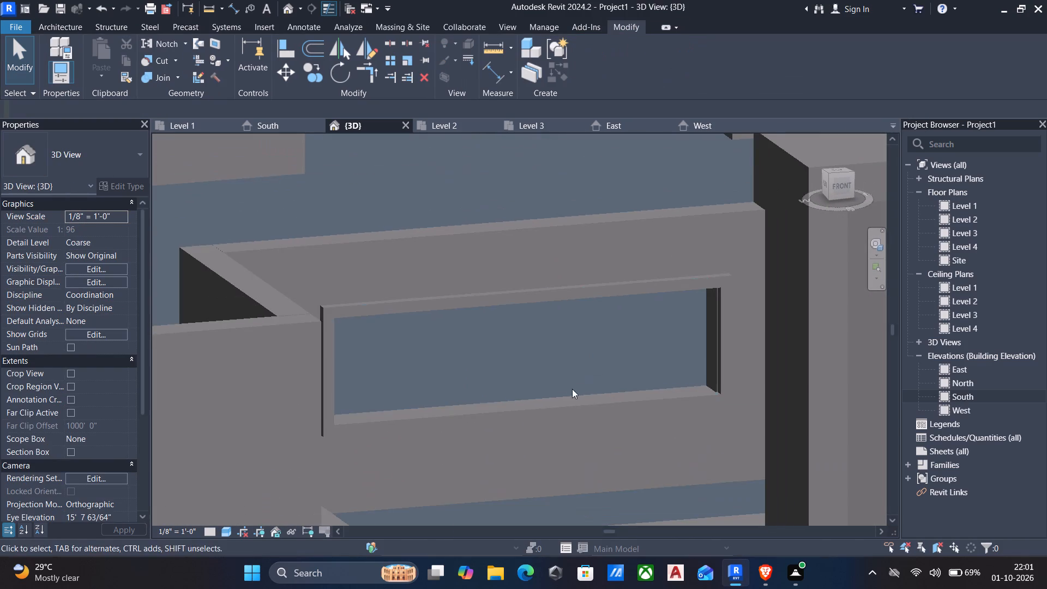
shift+middle_drag(460, 419, 667, 477)
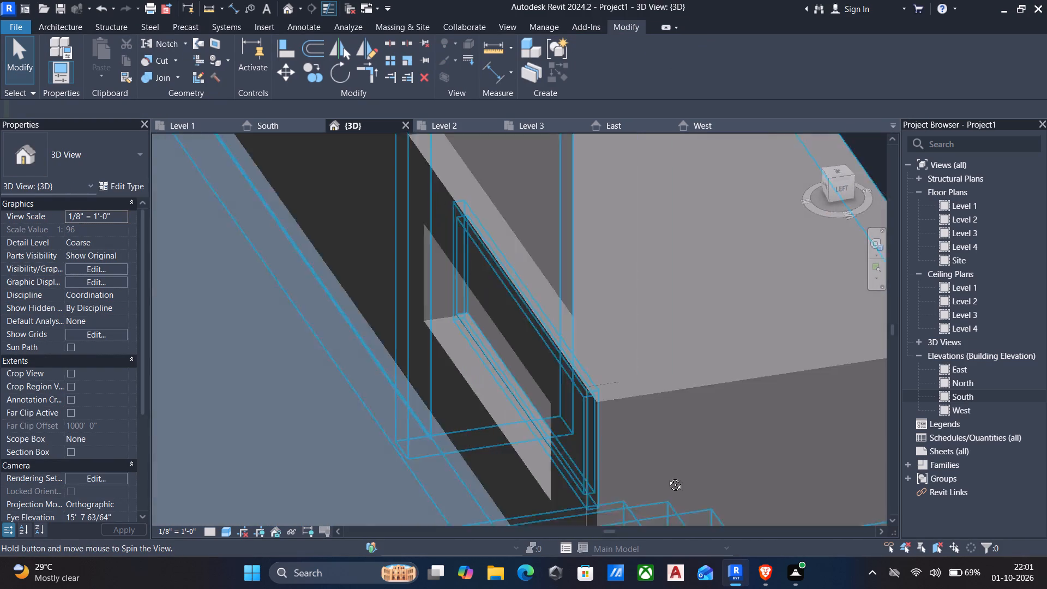
shift+middle_drag(667, 477, 434, 497)
scroll(438, 494, down, 5)
middle_drag(480, 419, 487, 286)
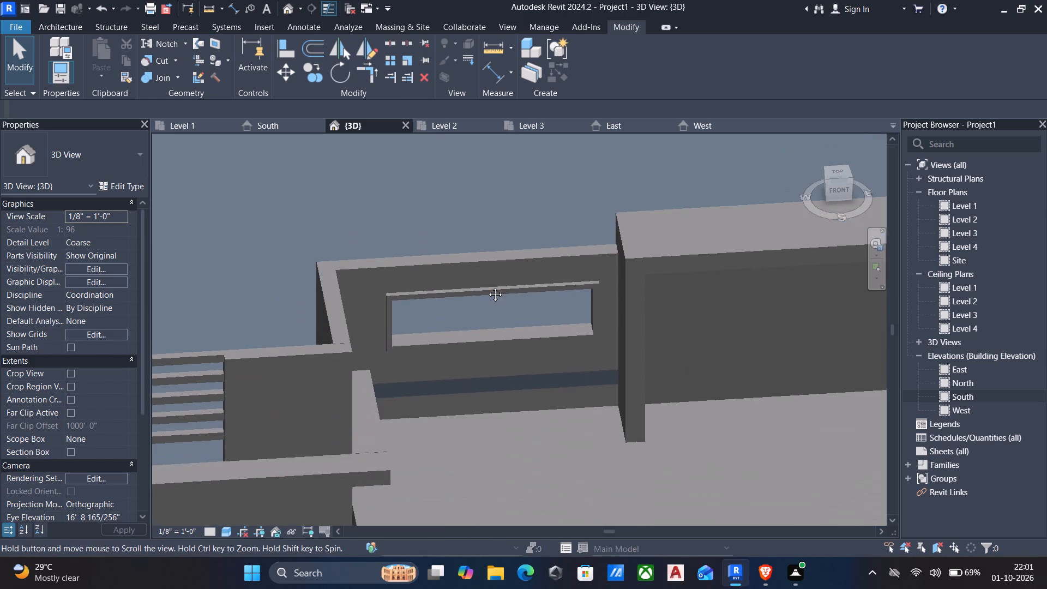
middle_drag(487, 286, 488, 279)
scroll(486, 278, down, 4)
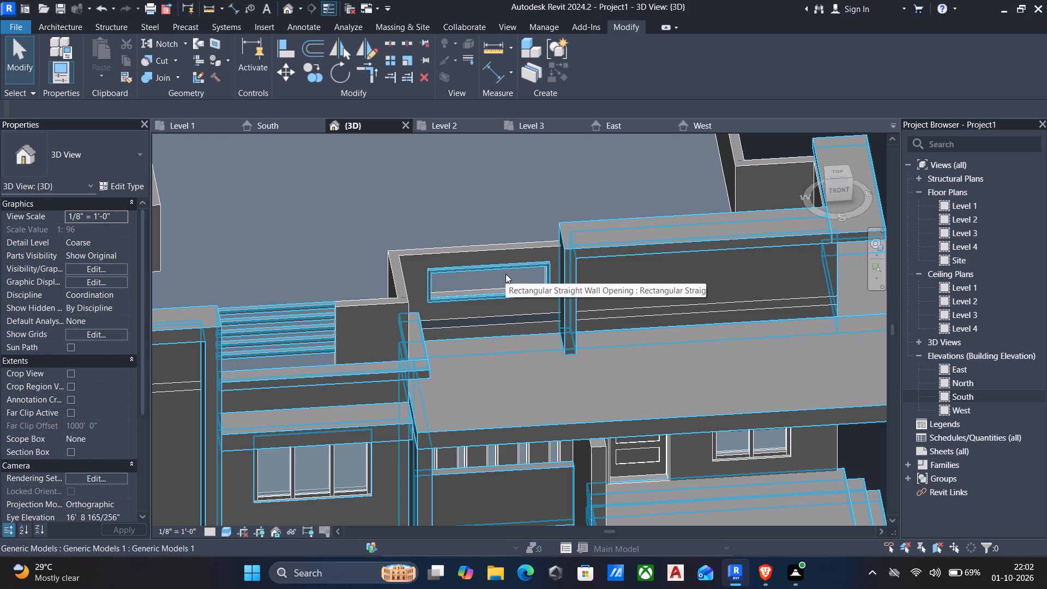
Start the Wall command with the 9" wall type and set its structure layer material to Gypsum Wall Board.
text(wa)
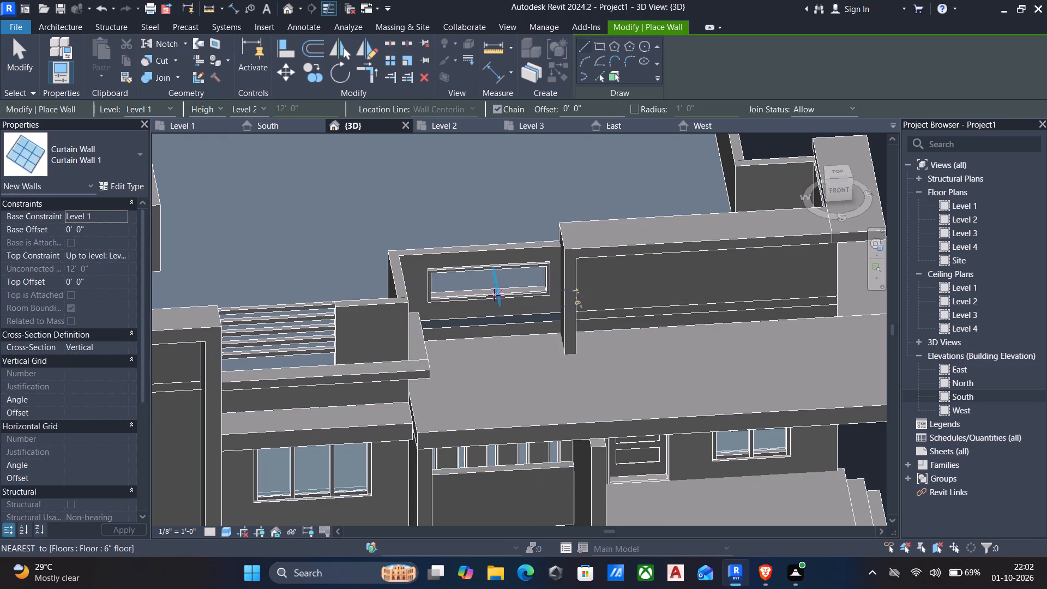
click(128, 162)
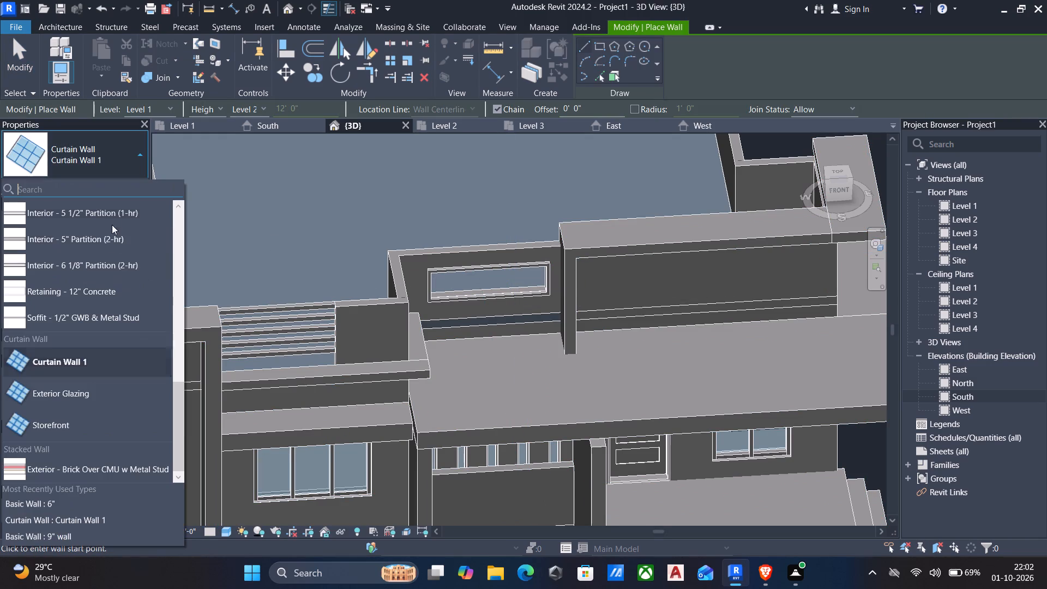
scroll(81, 296, up, 12)
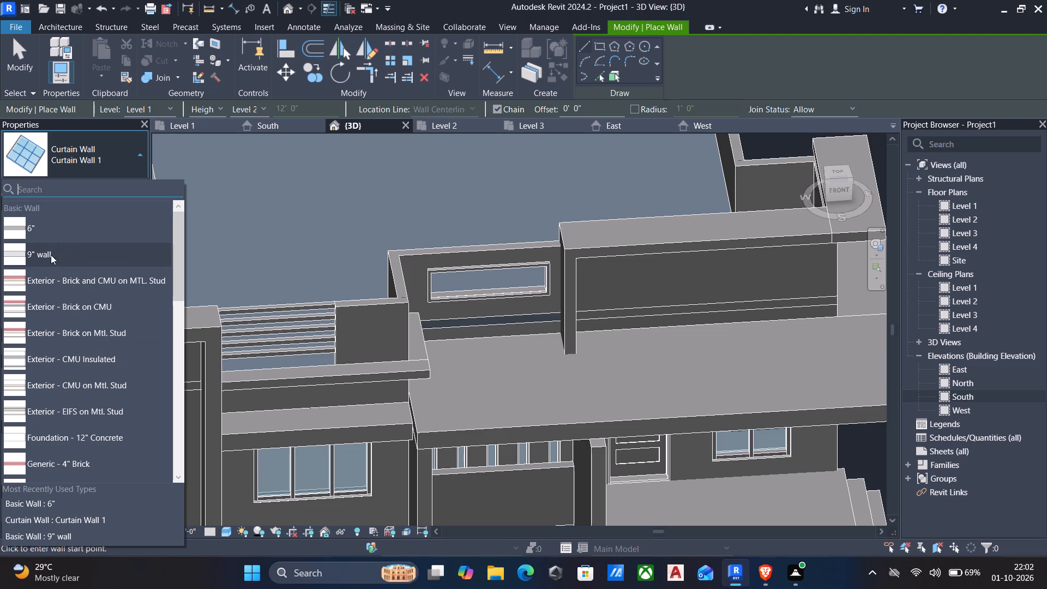
click(49, 254)
click(136, 185)
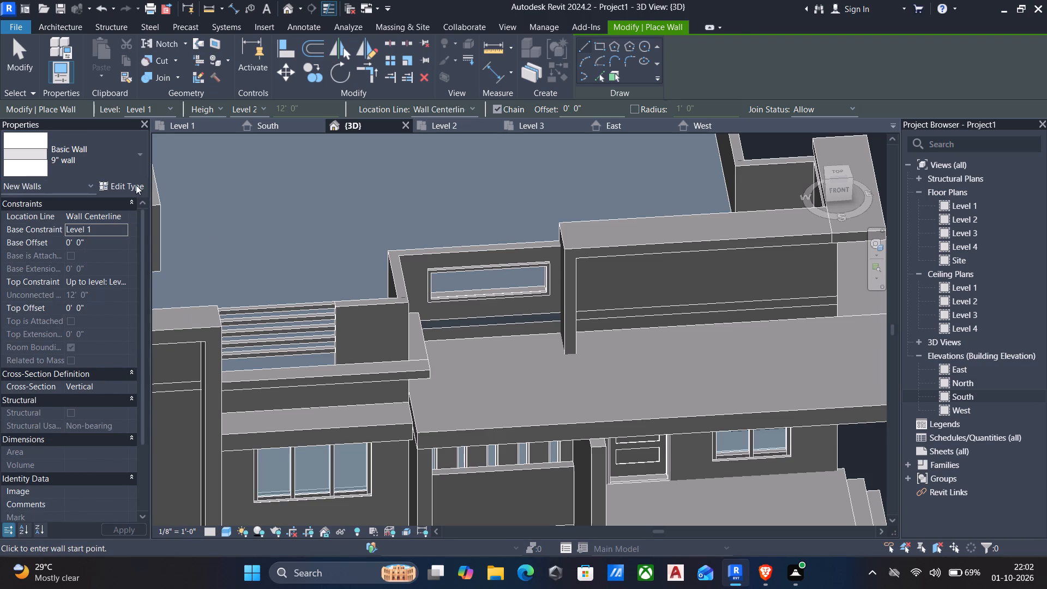
click(696, 197)
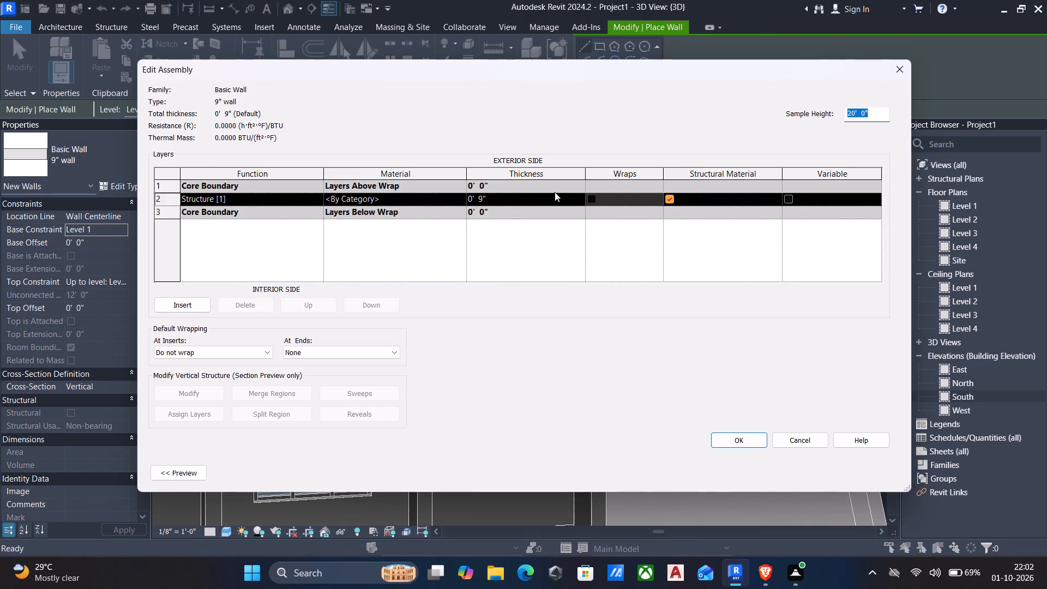
click(461, 200)
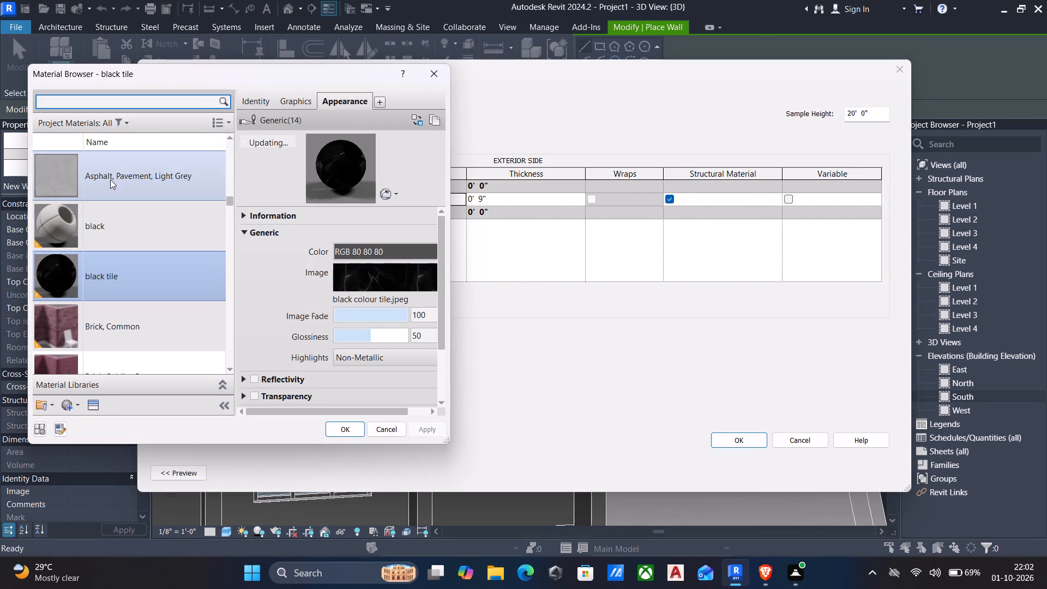
click(105, 104)
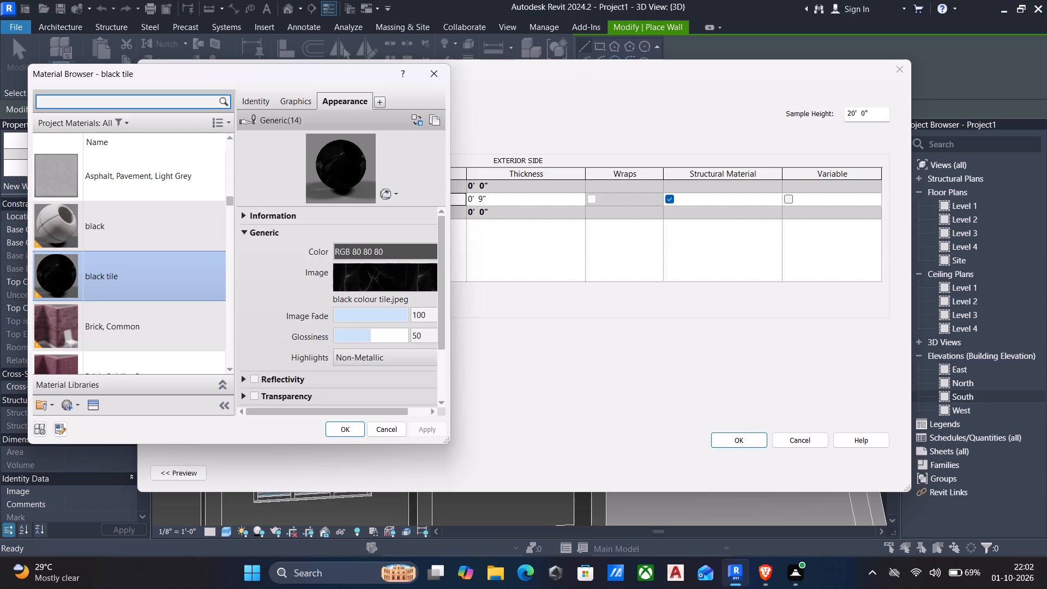
text(gyp)
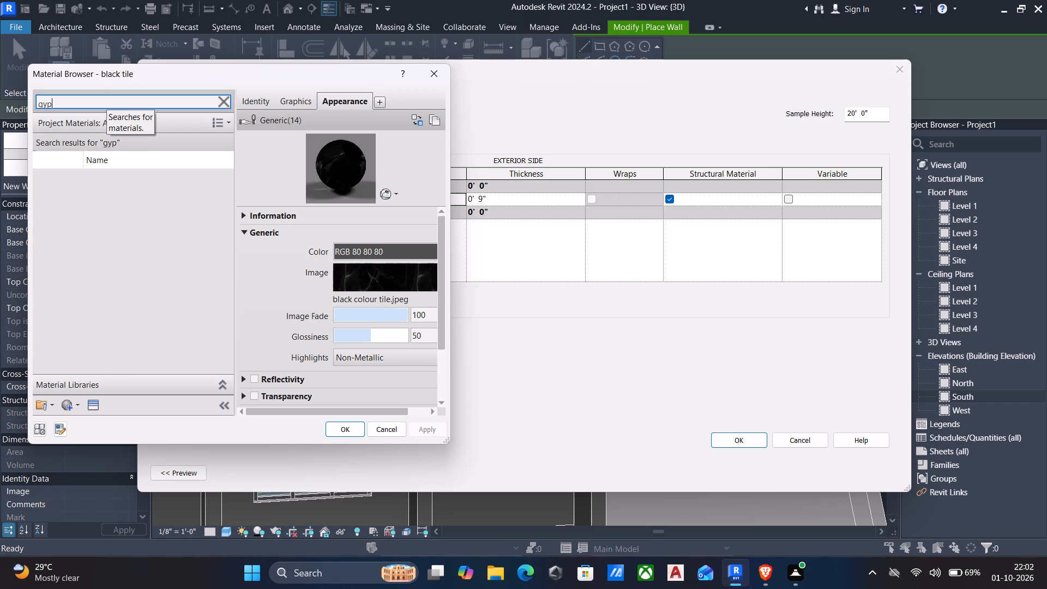
click(121, 189)
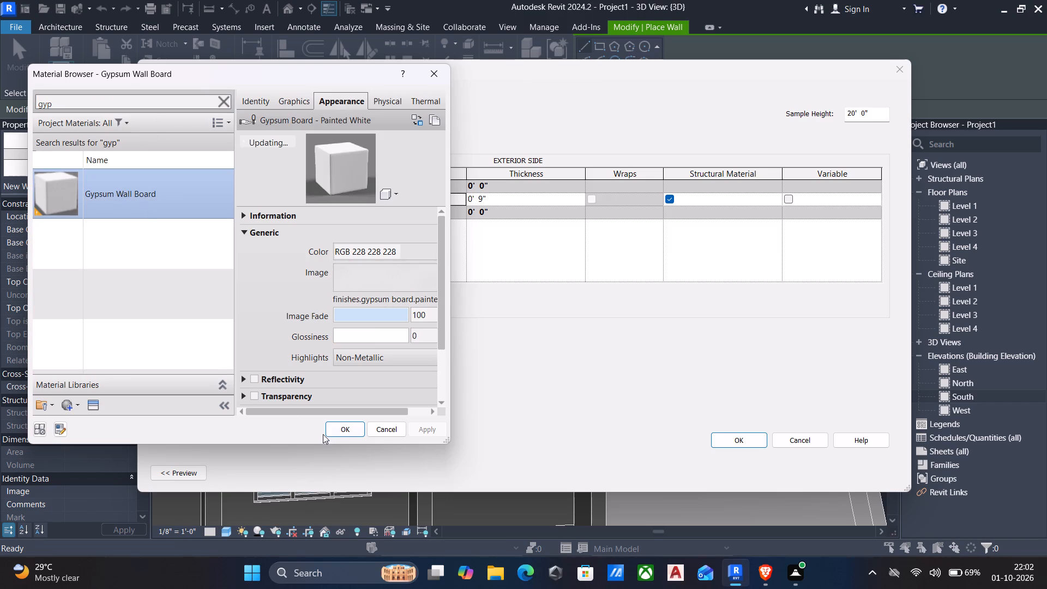
click(350, 426)
click(727, 438)
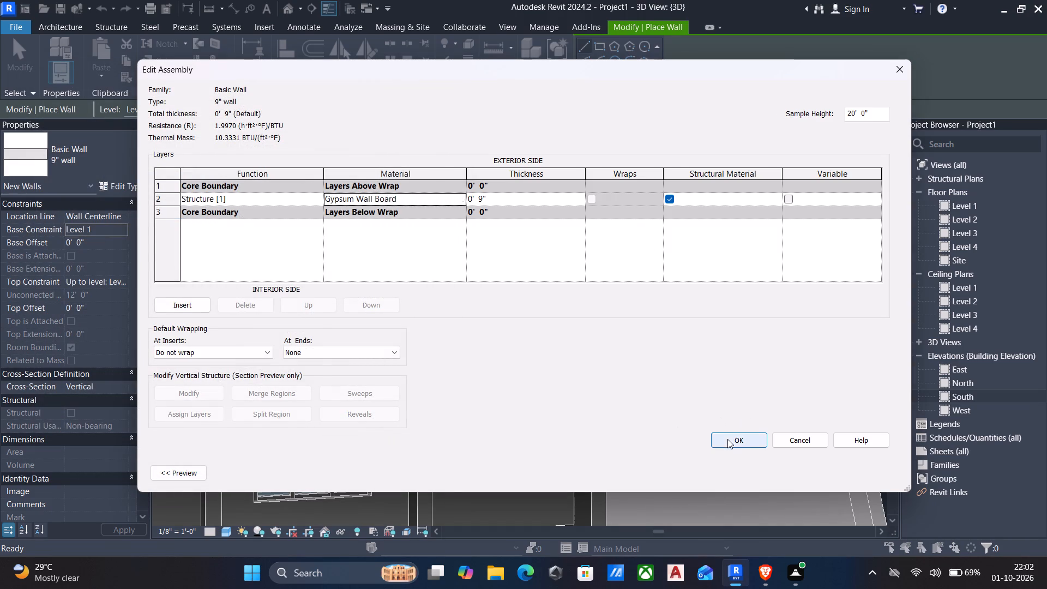
click(868, 473)
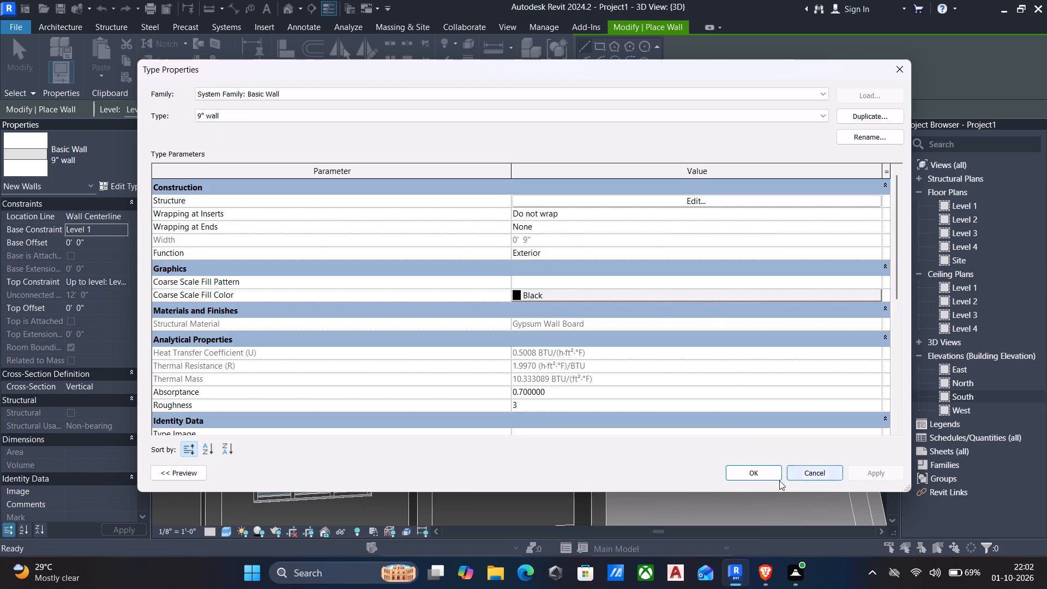
click(758, 474)
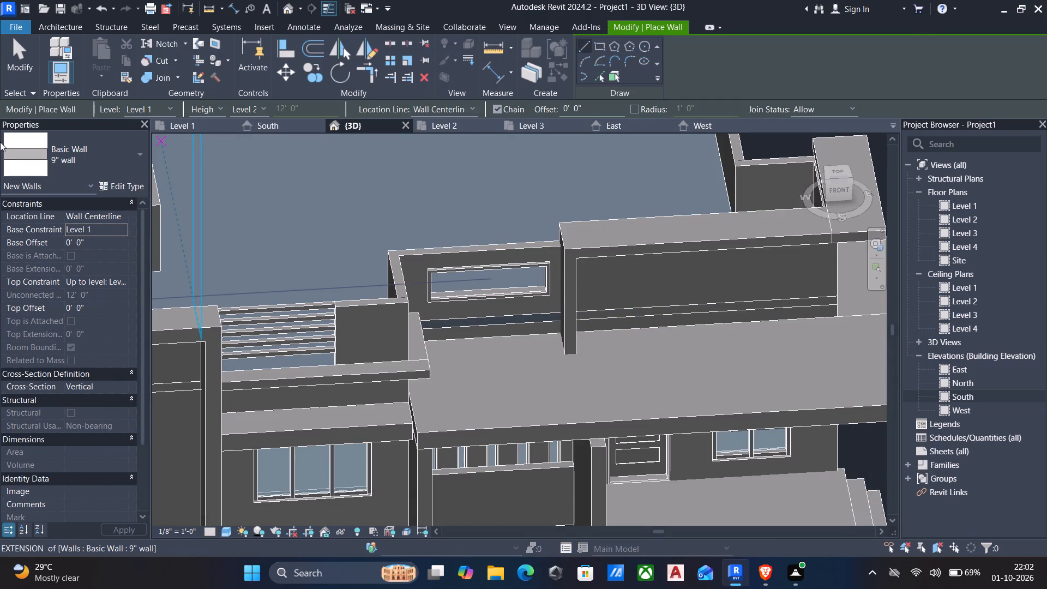
Choose the 6" basic wall type and check the material of its structure layer.
click(103, 150)
scroll(98, 245, up, 5)
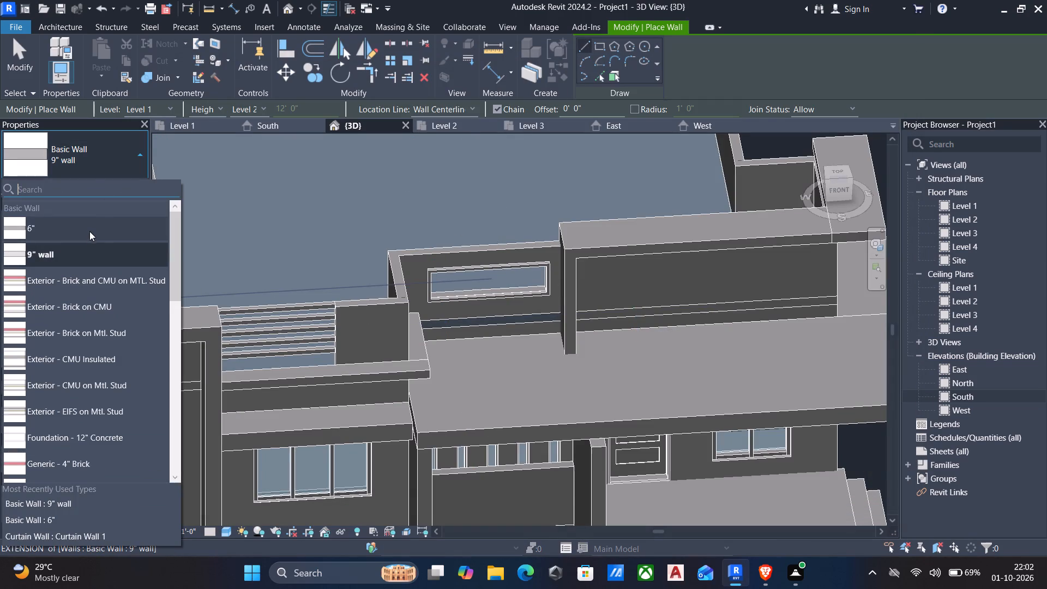
click(89, 233)
click(115, 185)
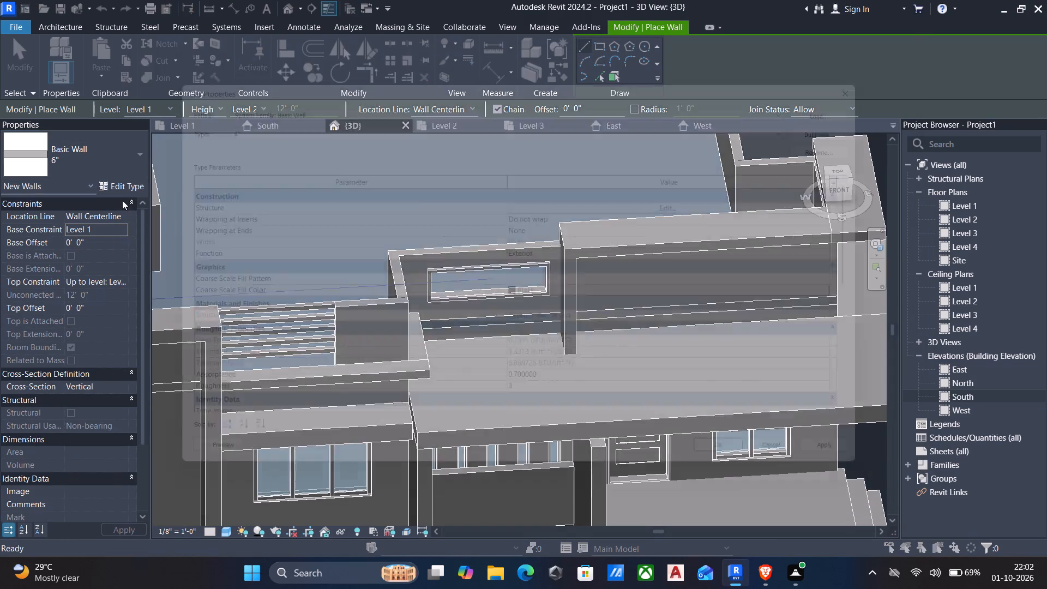
click(676, 196)
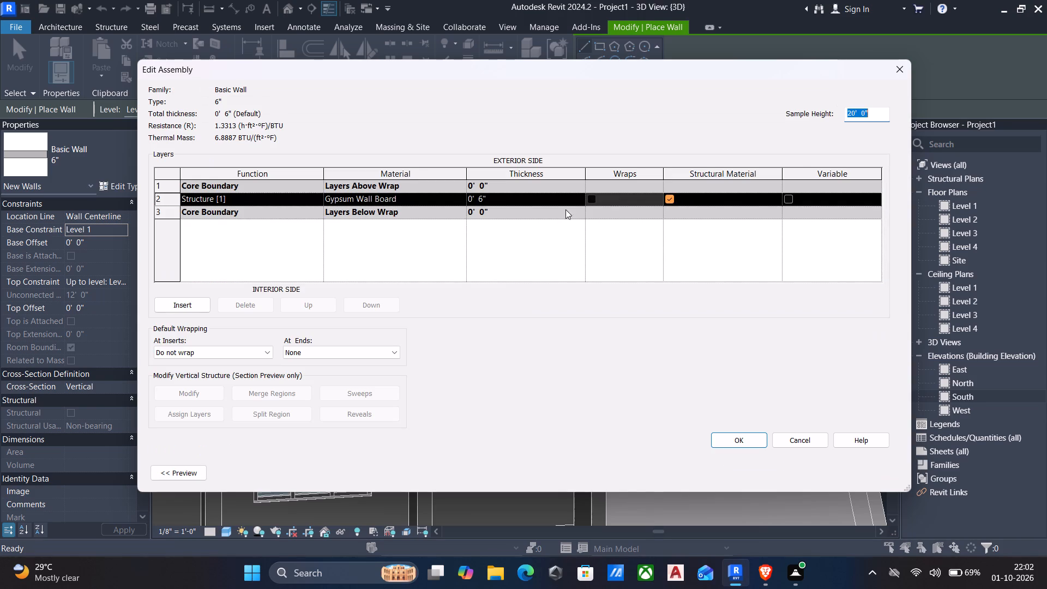
click(761, 426)
click(746, 441)
click(872, 472)
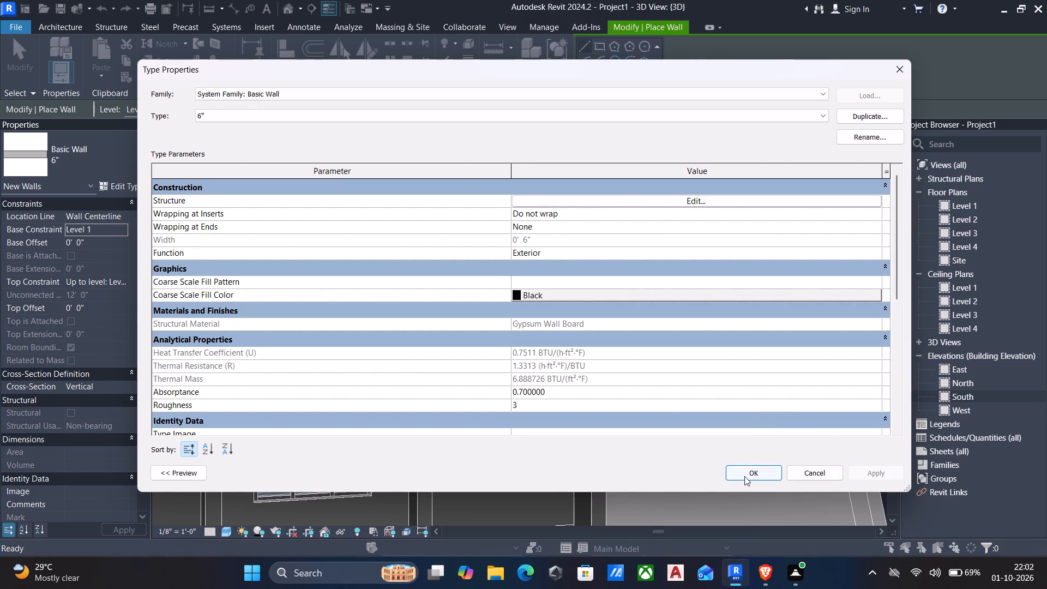
click(749, 474)
Switch the 3D view to the Realistic visual style.
click(226, 530)
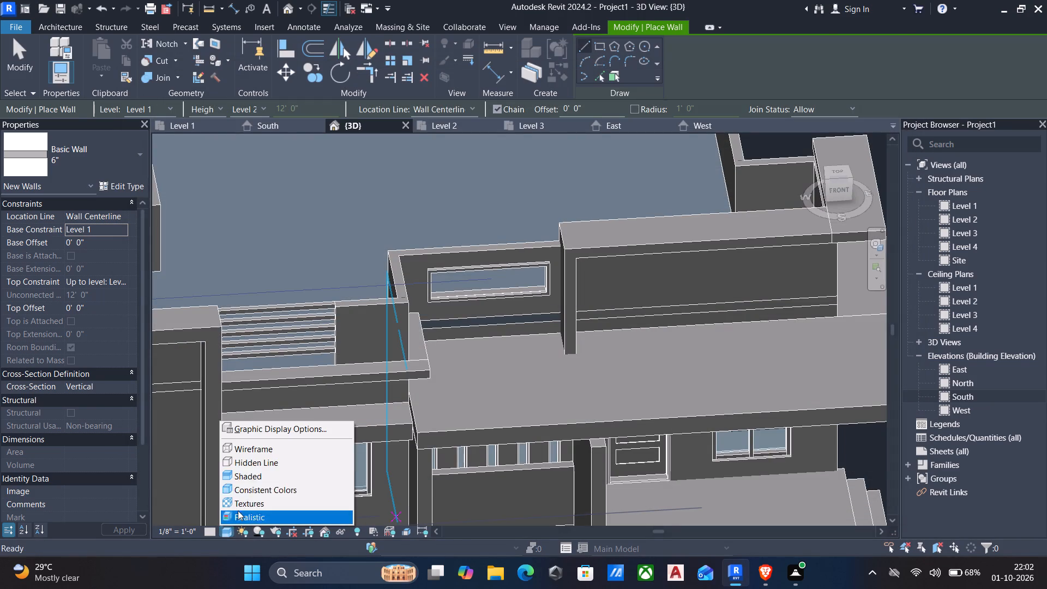
click(240, 516)
Examine the whole house's wall and facade materials from the front and both sides.
scroll(308, 401, down, 4)
middle_drag(333, 385, 381, 317)
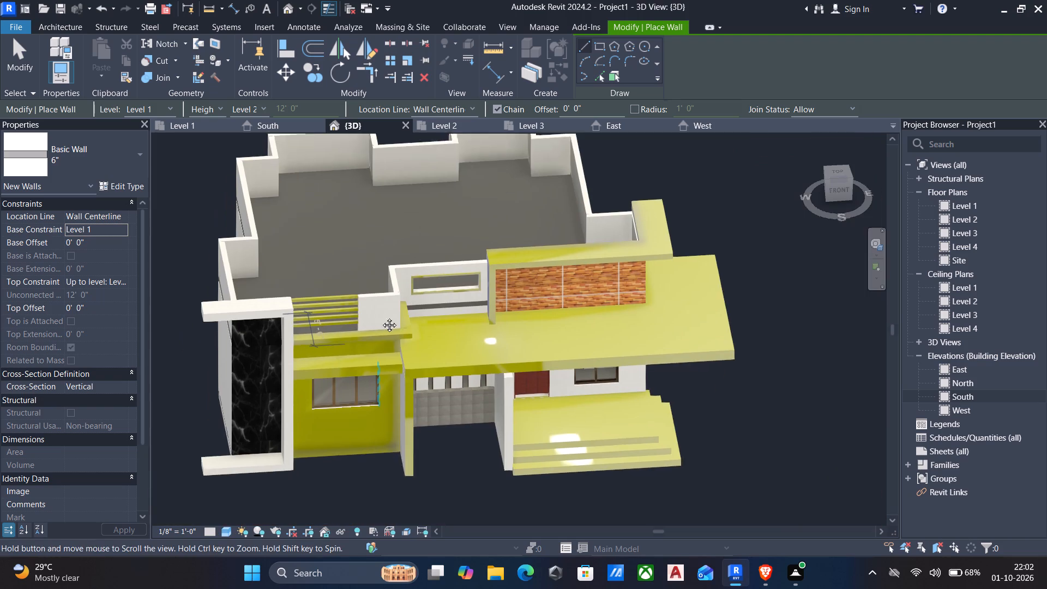
middle_drag(381, 317, 382, 315)
shift+middle_drag(386, 351, 365, 354)
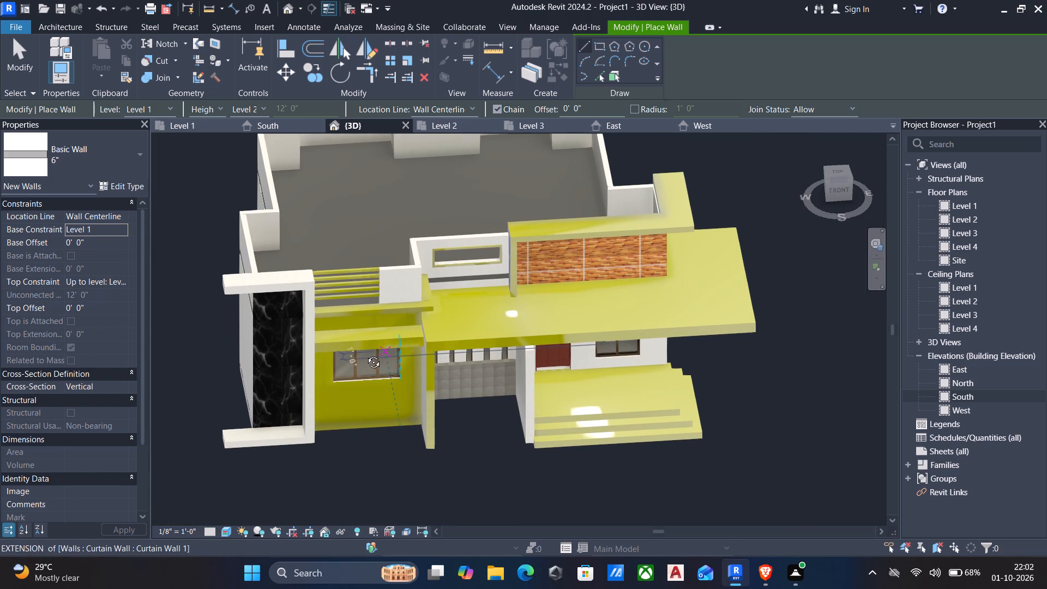
shift+middle_drag(365, 354, 272, 274)
shift+scroll(360, 256, up, 1)
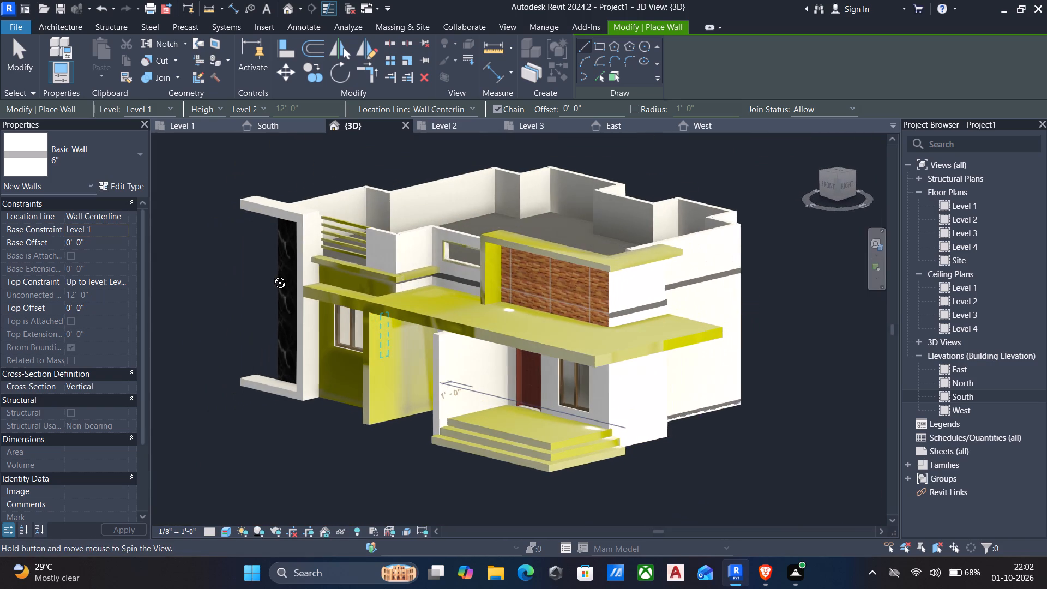
shift+middle_drag(272, 274, 438, 247)
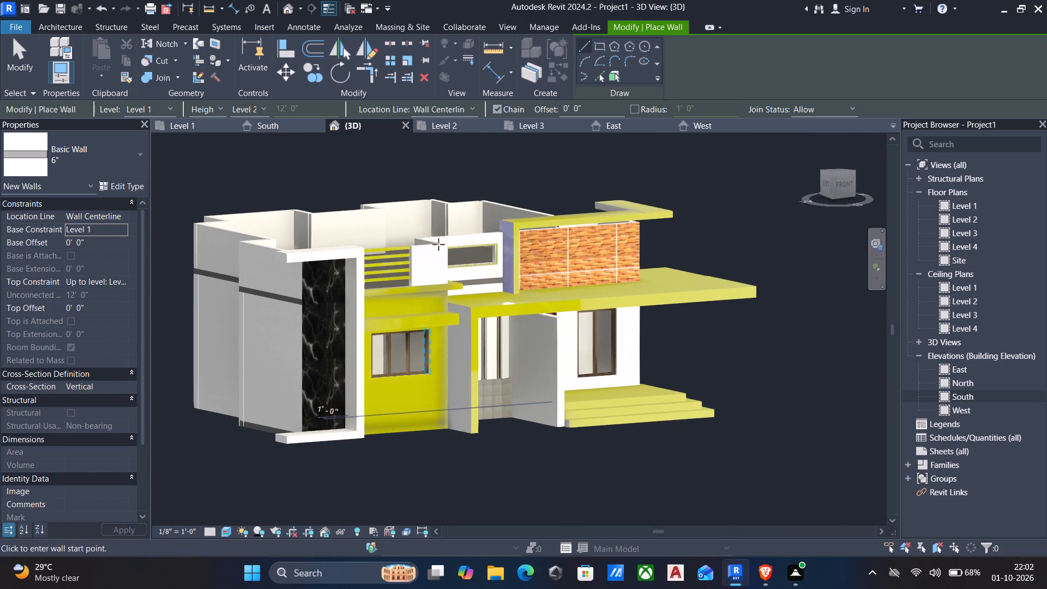
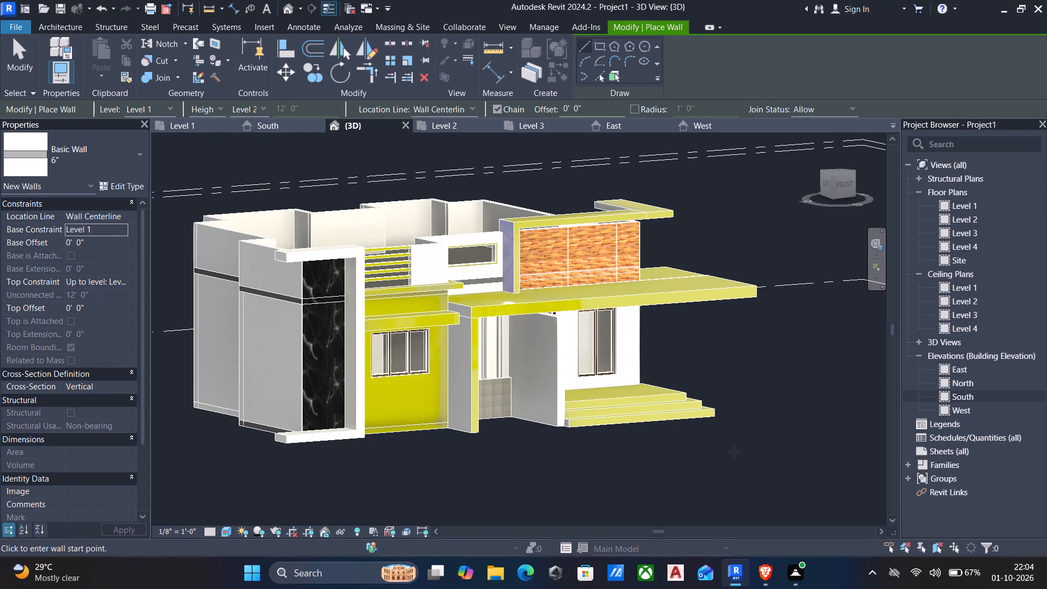
Leave the Wall command and open the facade's in-place generic model for editing.
shift+middle_drag(734, 452, 652, 475)
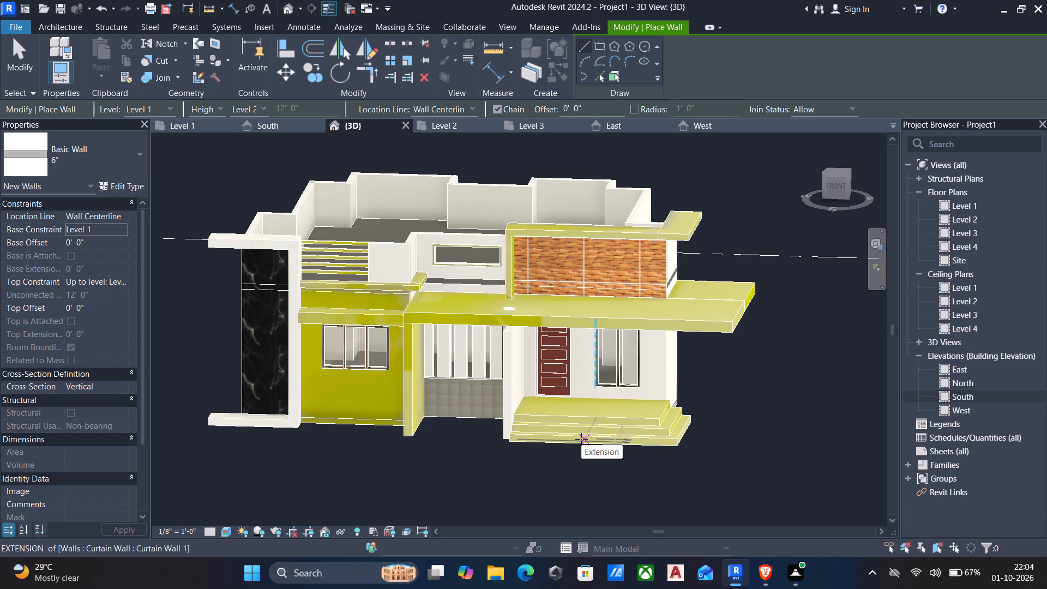
scroll(572, 453, down, 1)
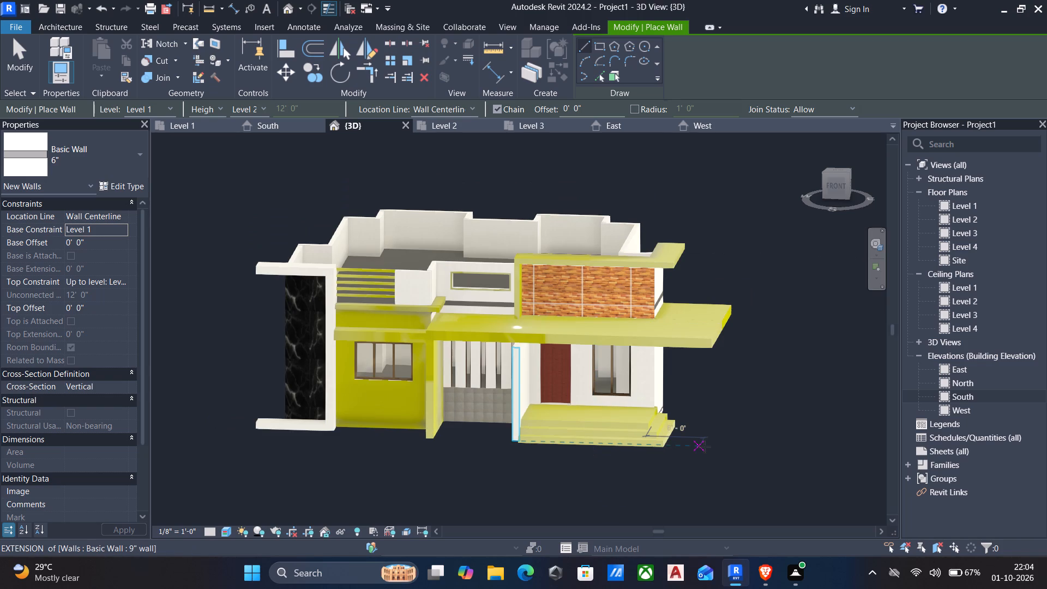
key(Escape)
click(630, 429)
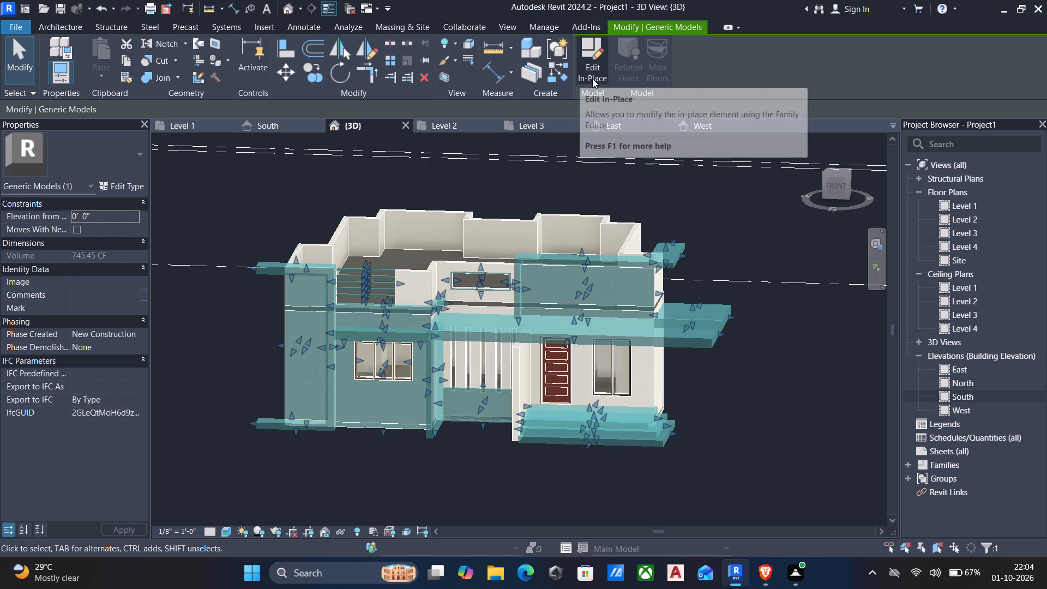
click(591, 59)
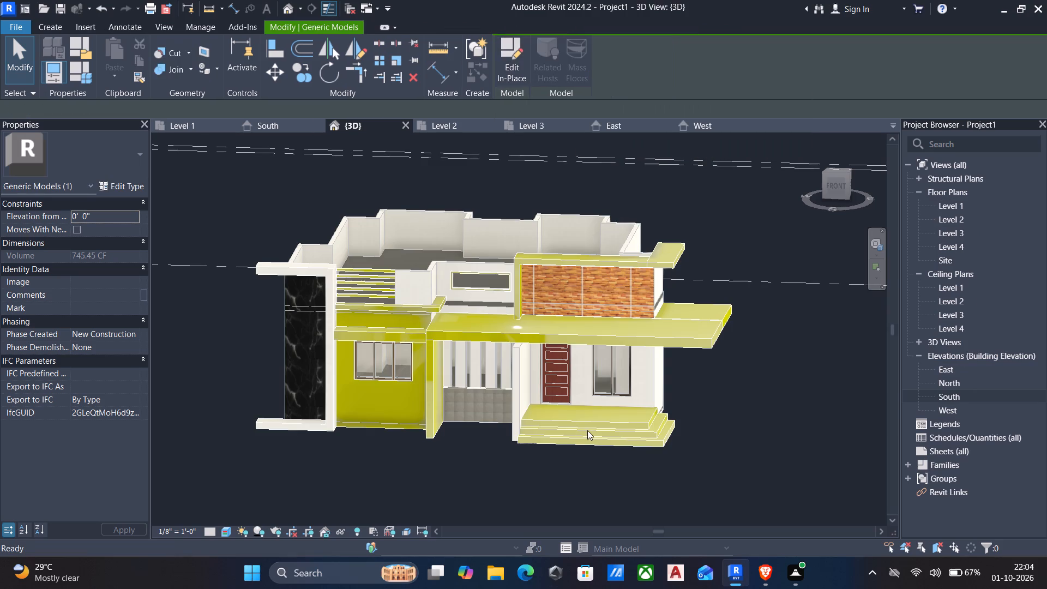
Create a new material named "sitout stairs" for the top slab of the entrance steps.
click(603, 425)
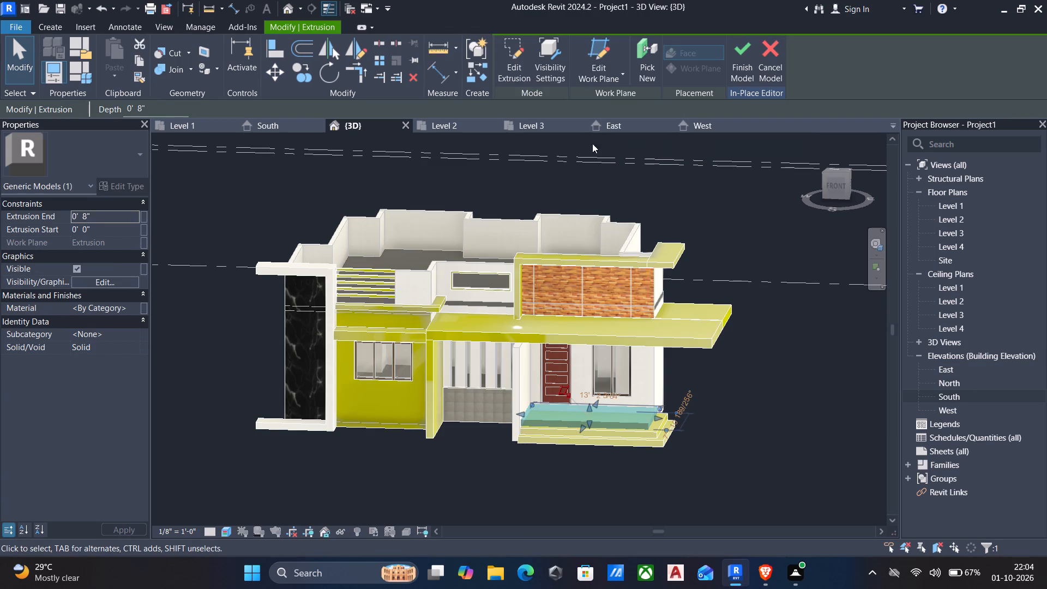
click(134, 311)
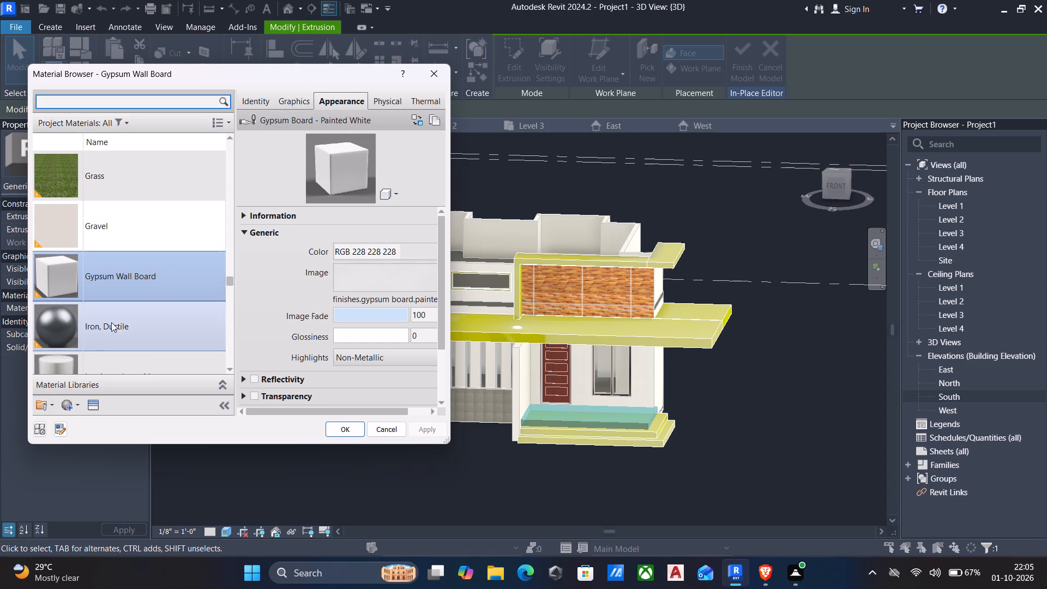
click(68, 406)
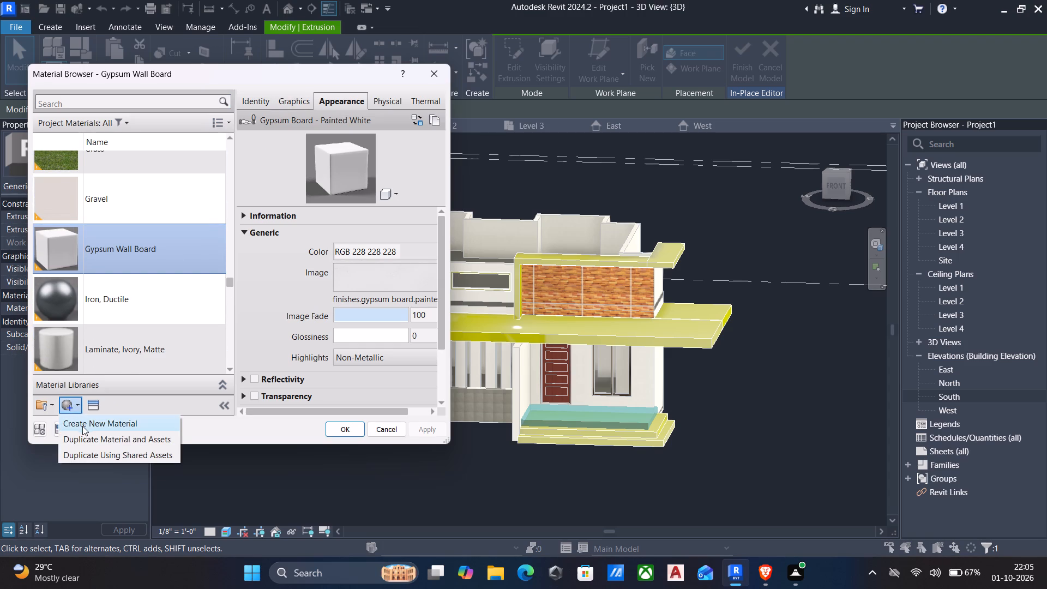
click(89, 427)
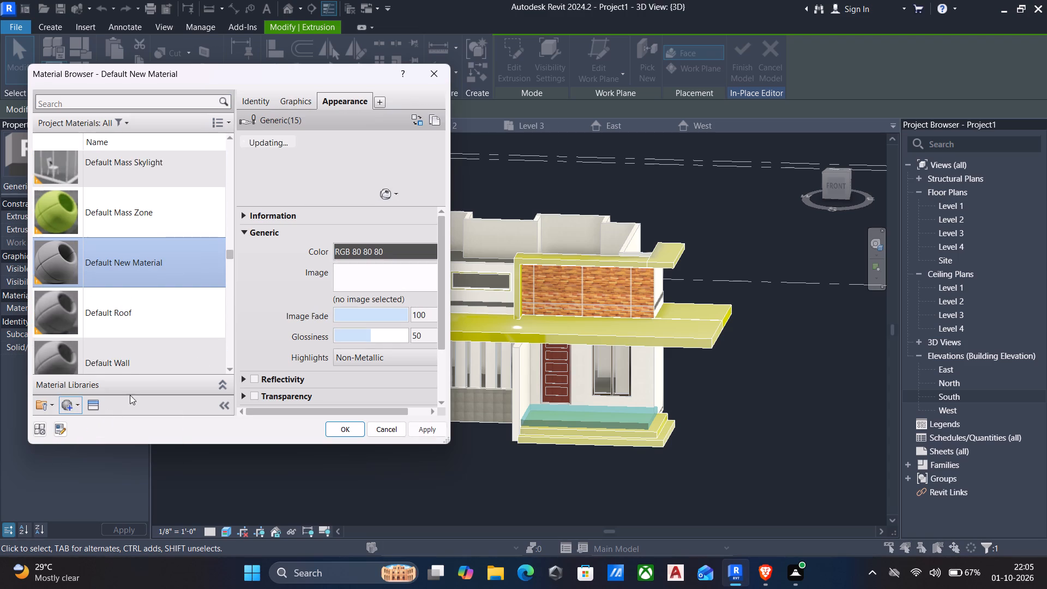
click(244, 100)
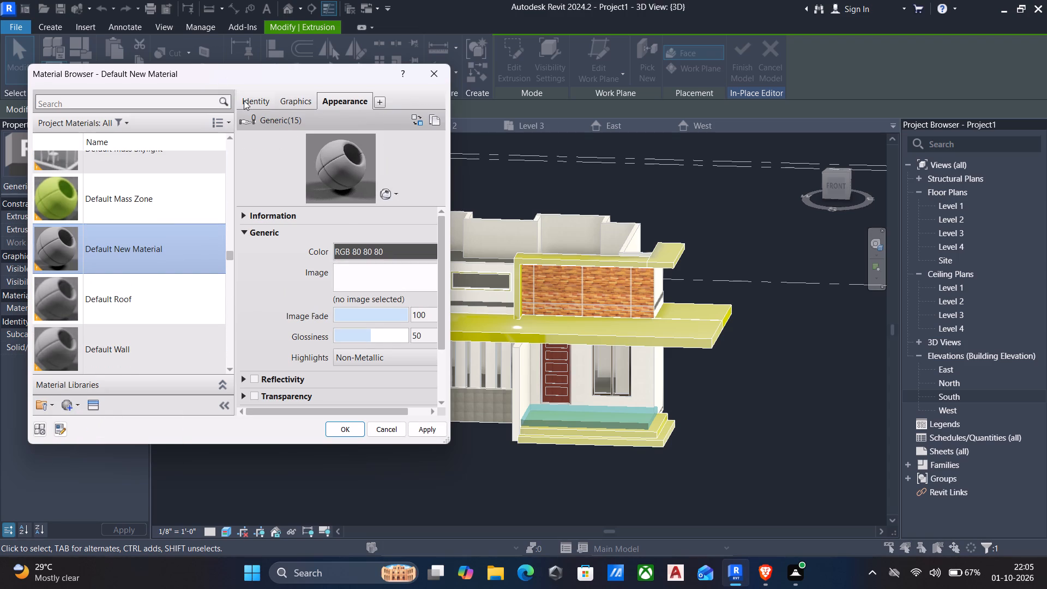
click(417, 130)
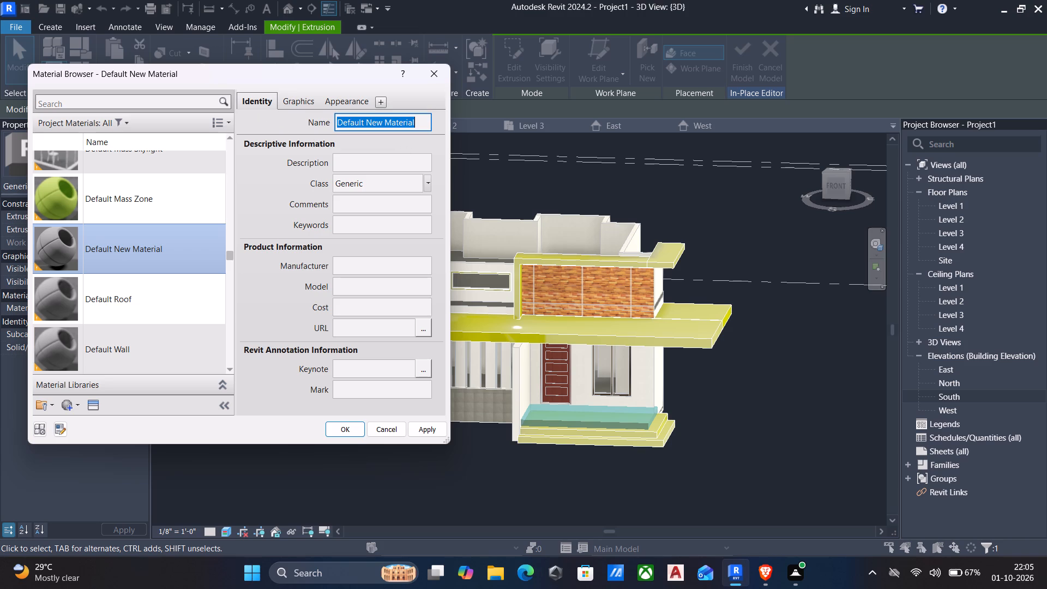
text(sitout stairs)
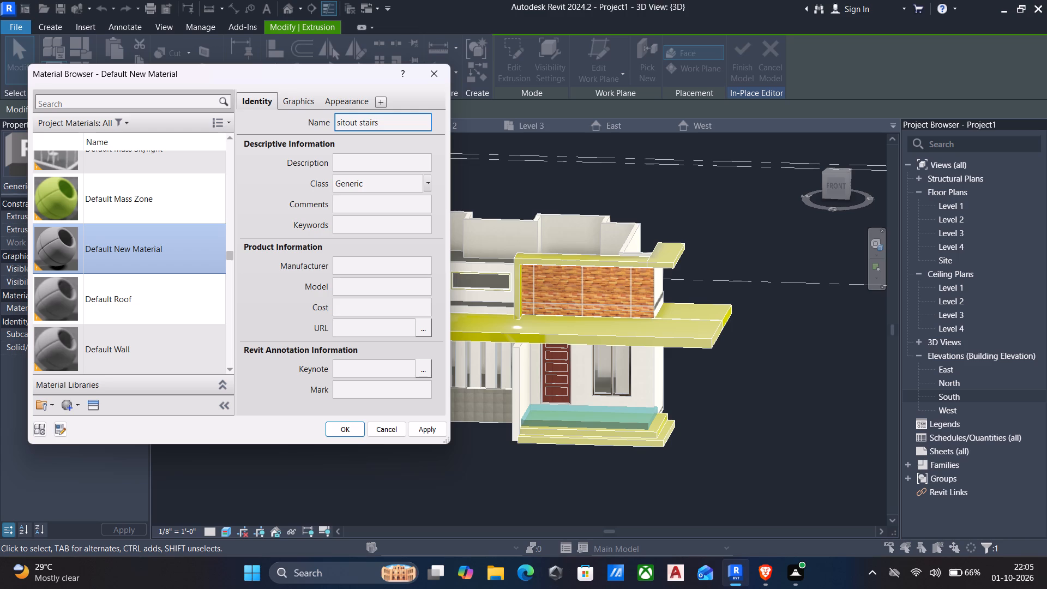
click(429, 431)
Set the sitout stairs appearance colour to dark grey RGB 62 62 62 and assign the material to the top entrance slab.
click(338, 96)
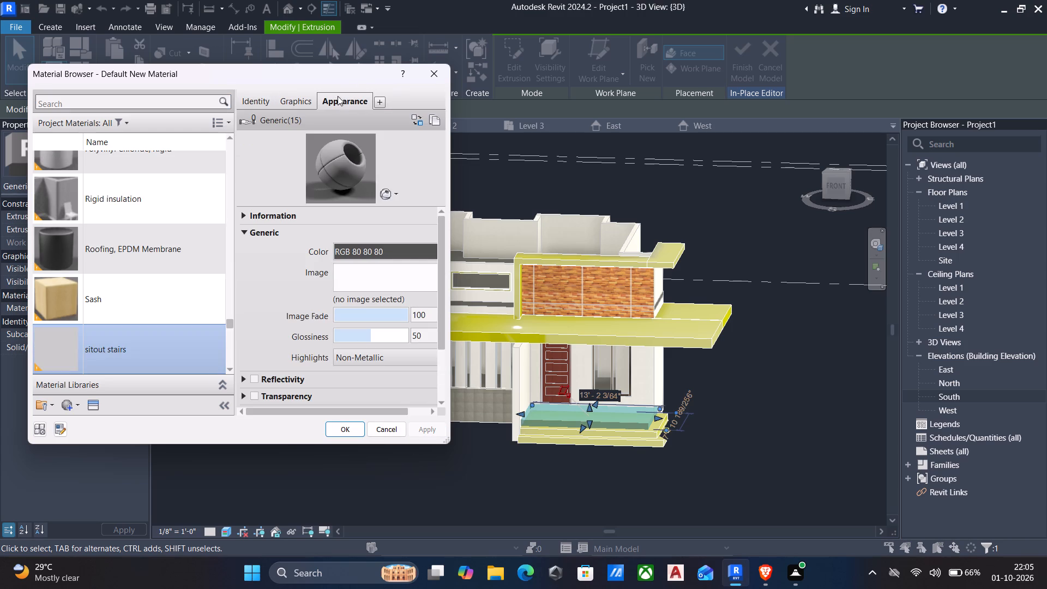
click(406, 254)
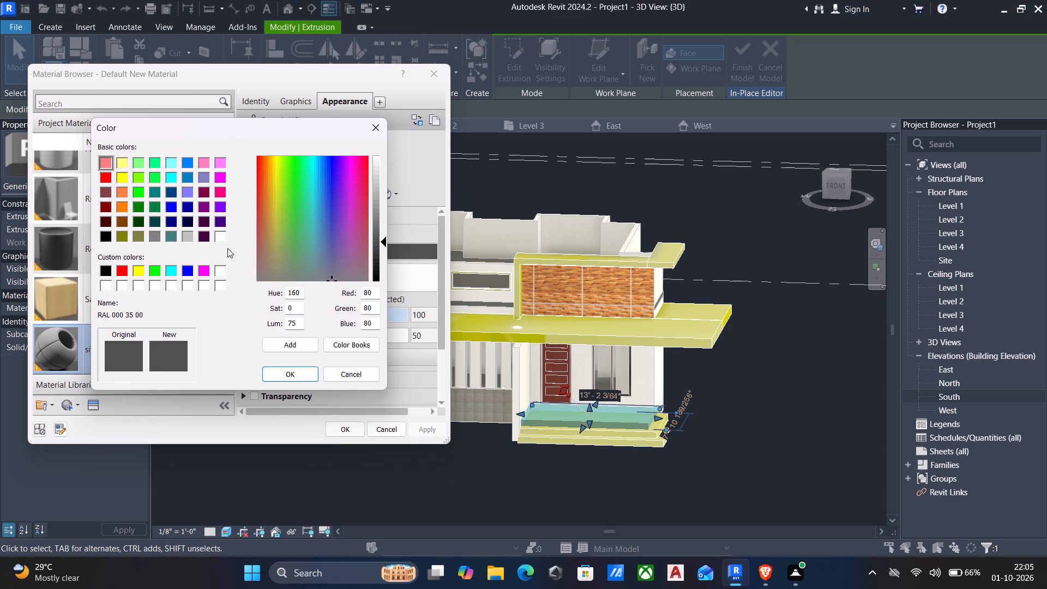
scroll(176, 207, down, 3)
click(158, 361)
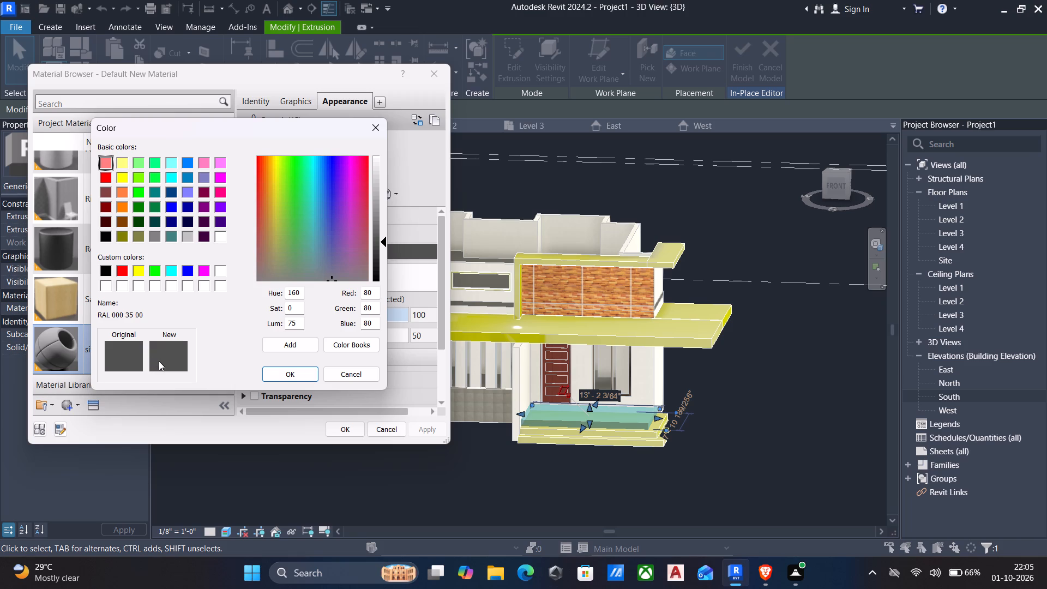
double_click(164, 359)
scroll(110, 256, up, 3)
scroll(107, 279, down, 1)
drag(375, 262, 380, 262)
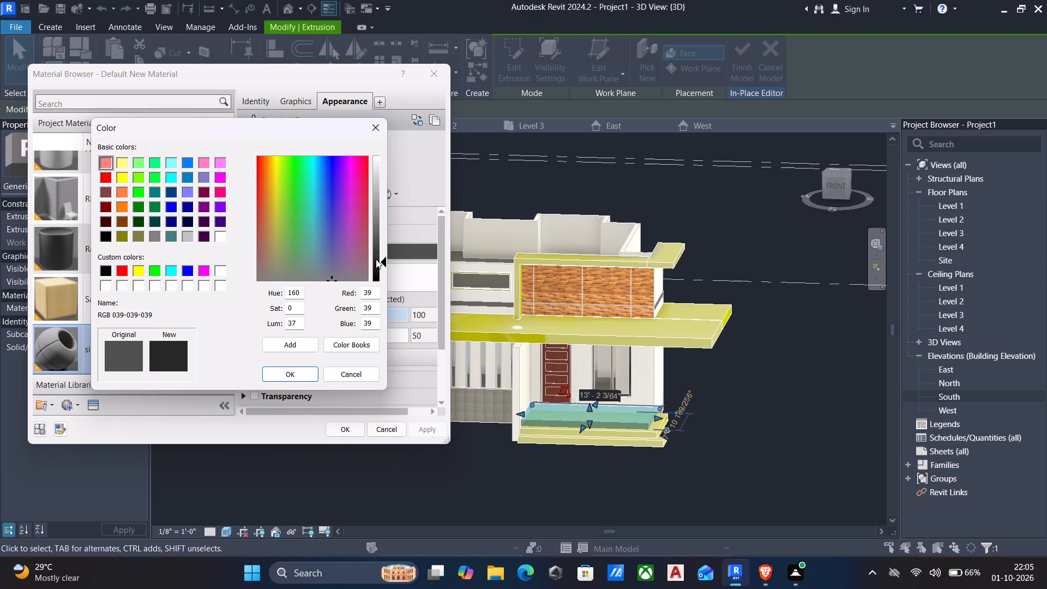
click(376, 258)
click(377, 246)
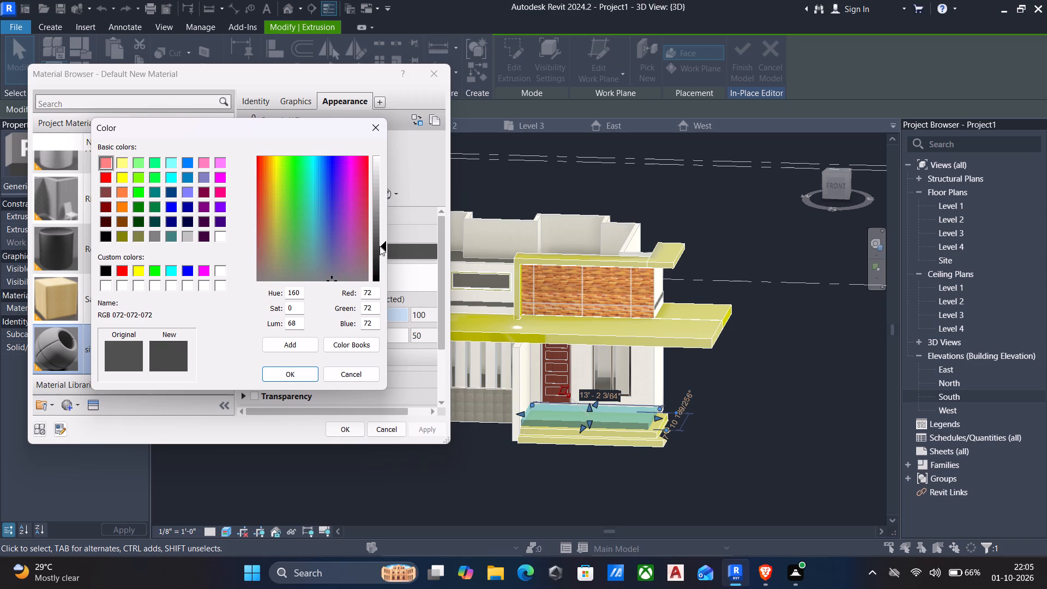
click(379, 250)
click(285, 371)
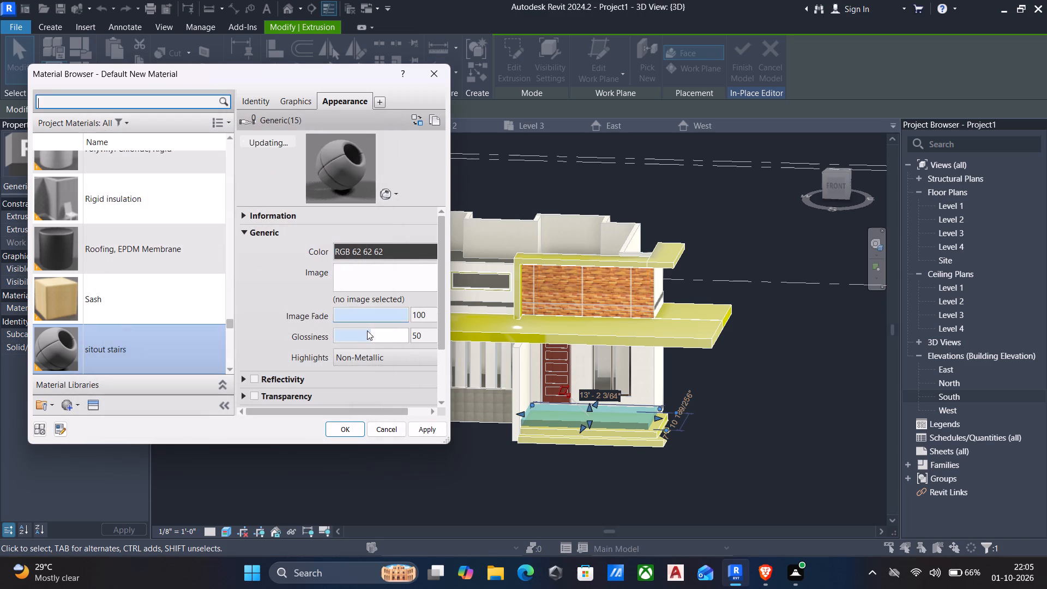
click(419, 429)
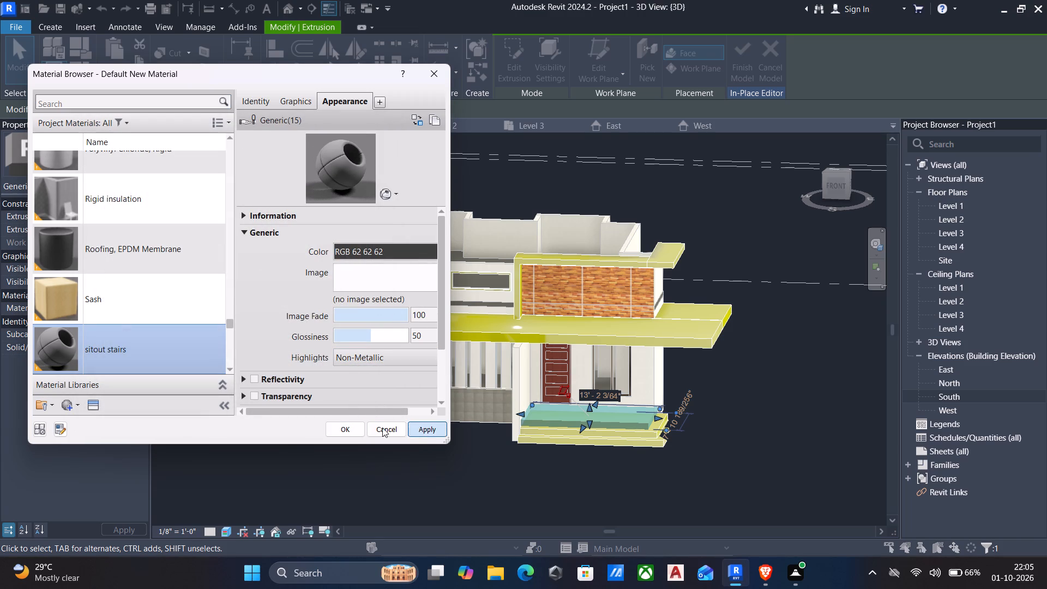
click(345, 429)
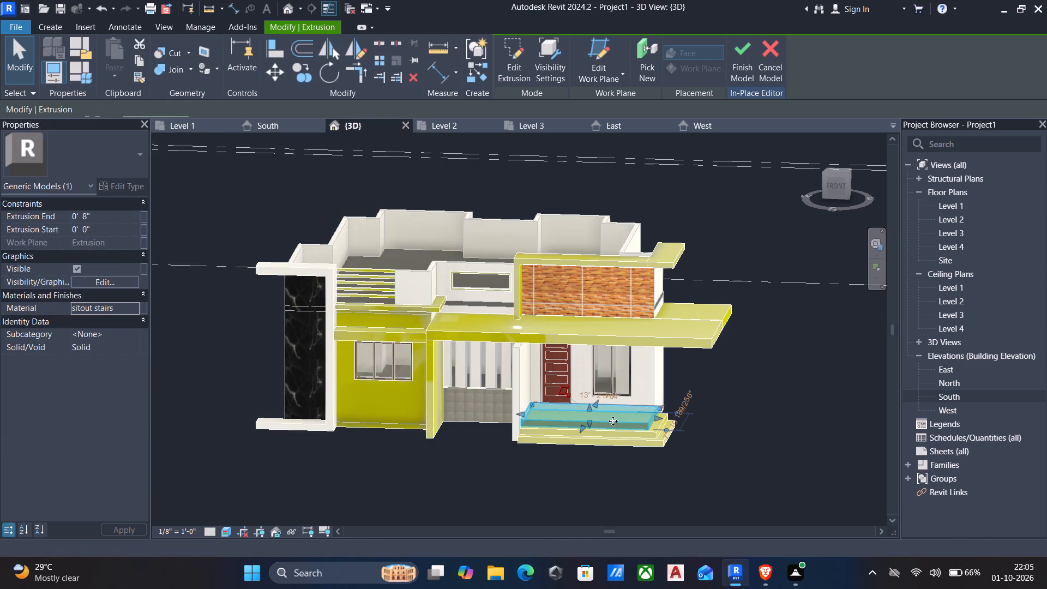
key(Escape)
Assign the sitout stairs material to the two lower entrance steps, the long front canopy and its supporting pillar, and finish the in-place model.
scroll(610, 436, up, 4)
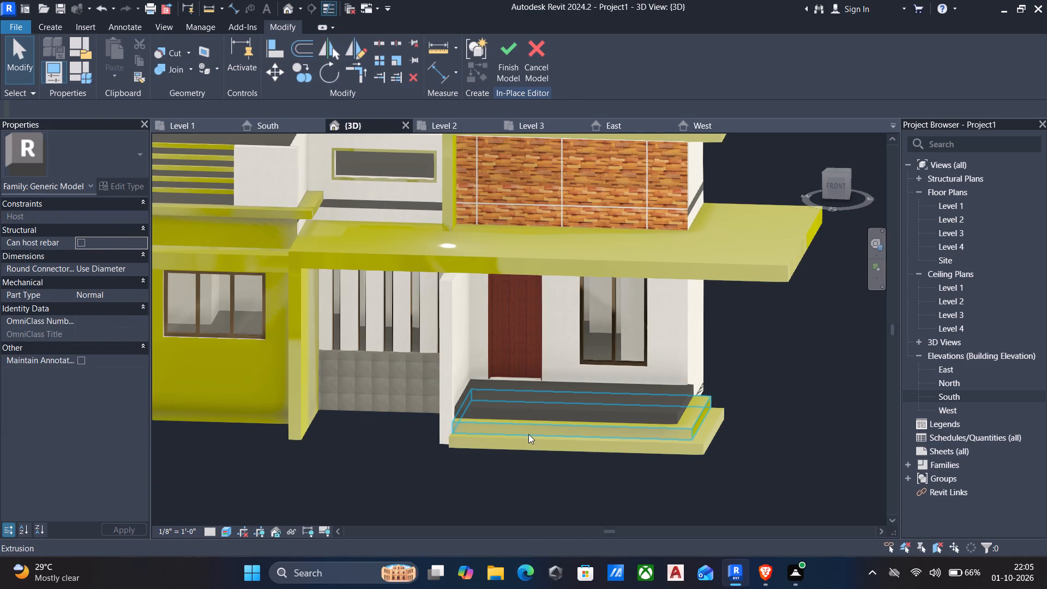
click(596, 452)
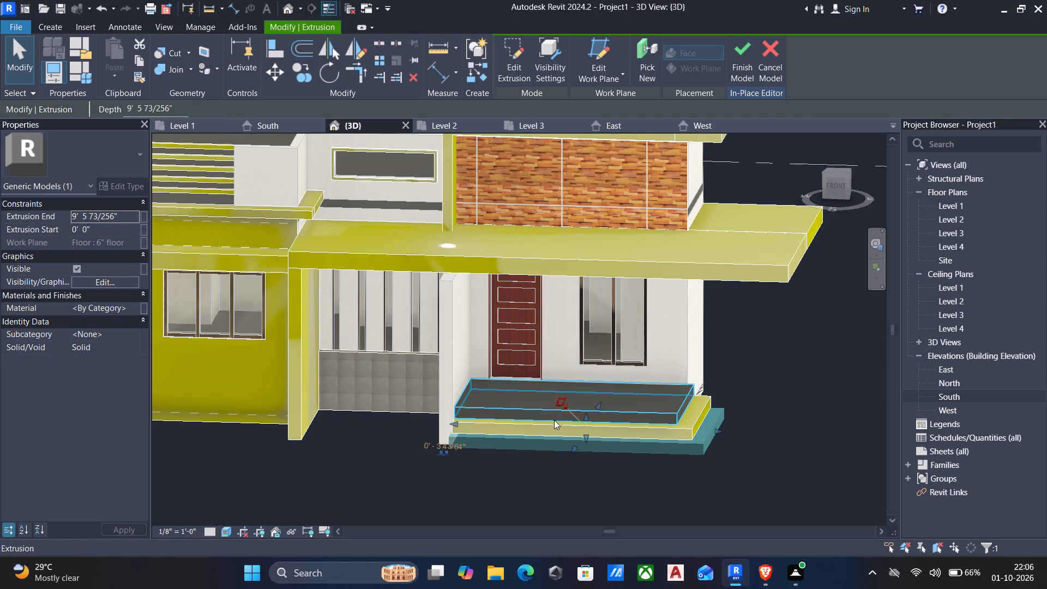
ctrl+click(541, 428)
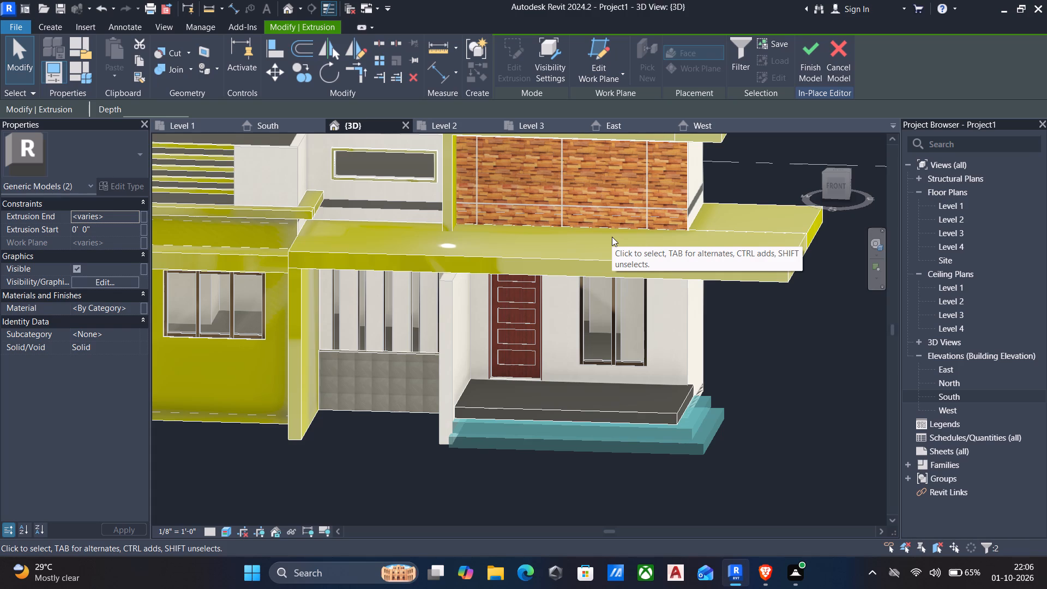
ctrl+click(582, 260)
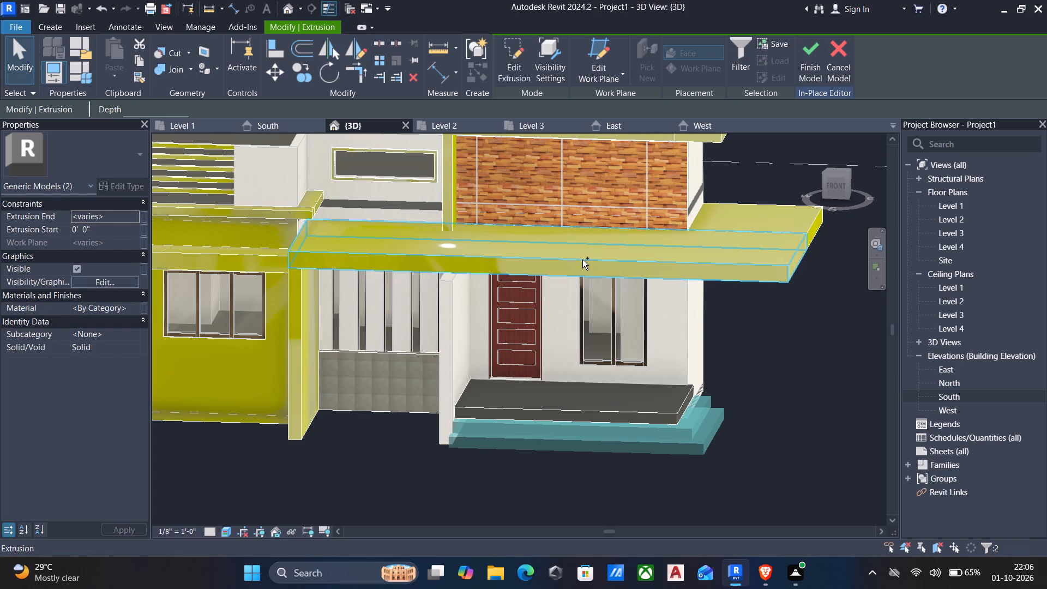
ctrl+click(288, 383)
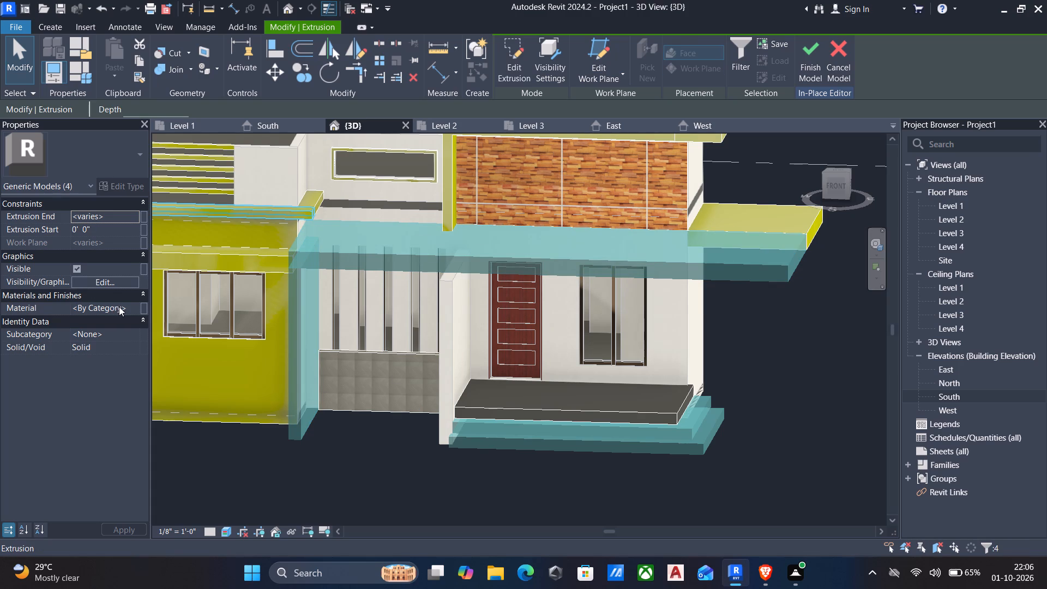
click(133, 304)
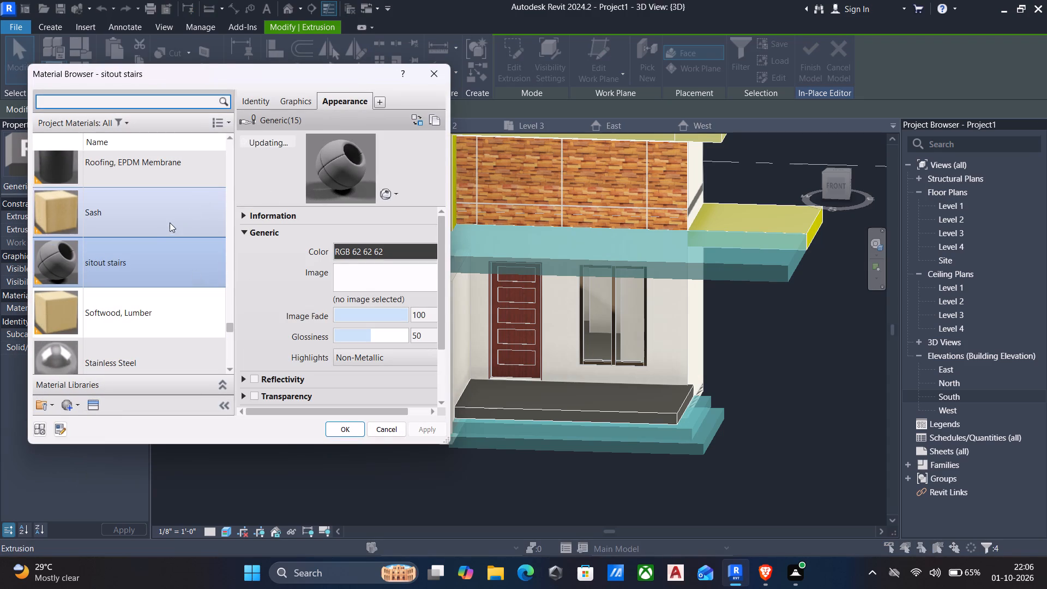
click(162, 99)
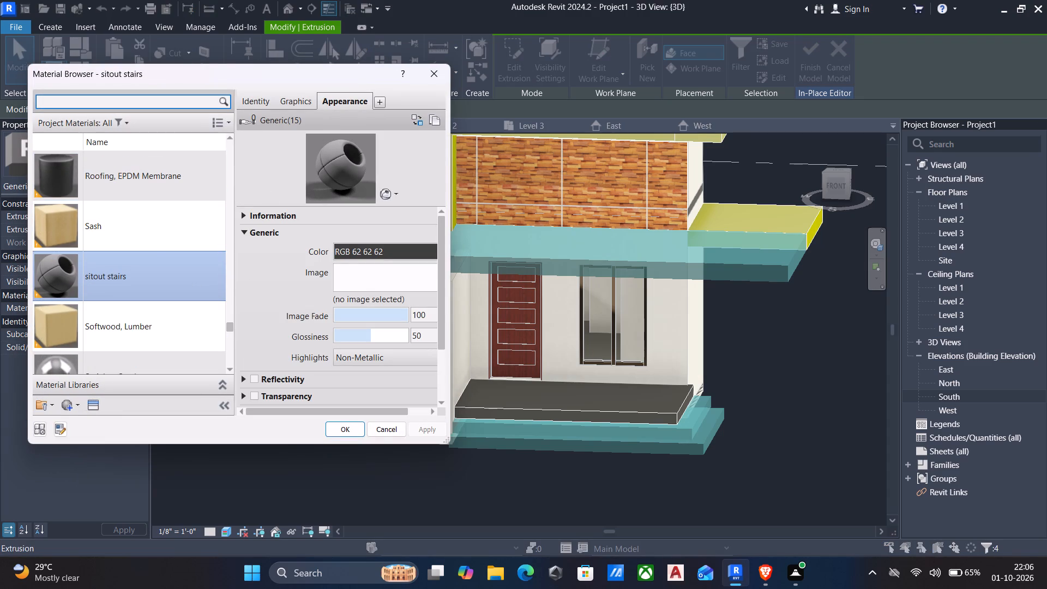
click(109, 278)
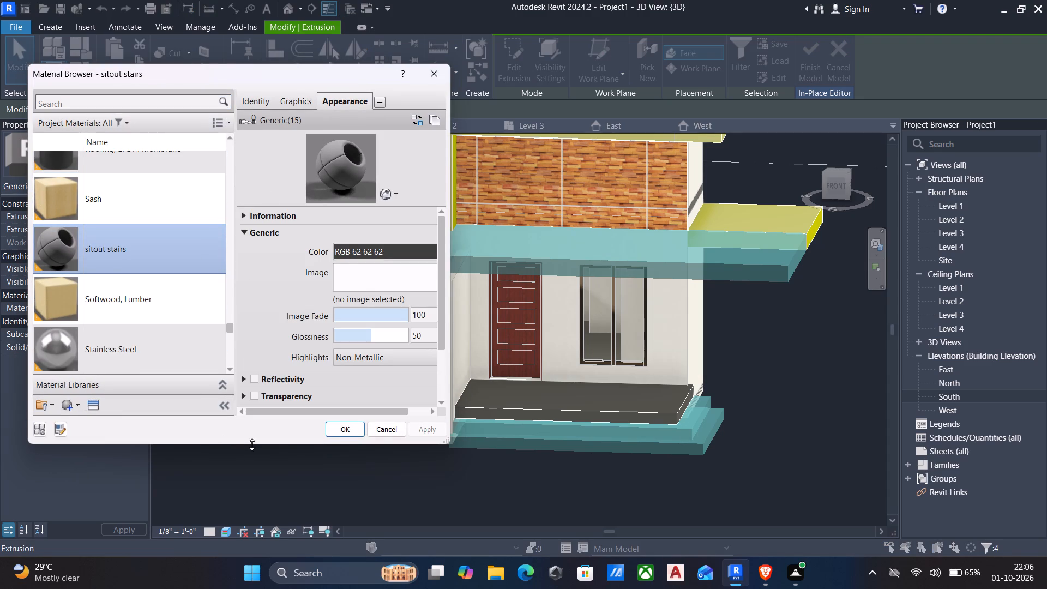
click(338, 430)
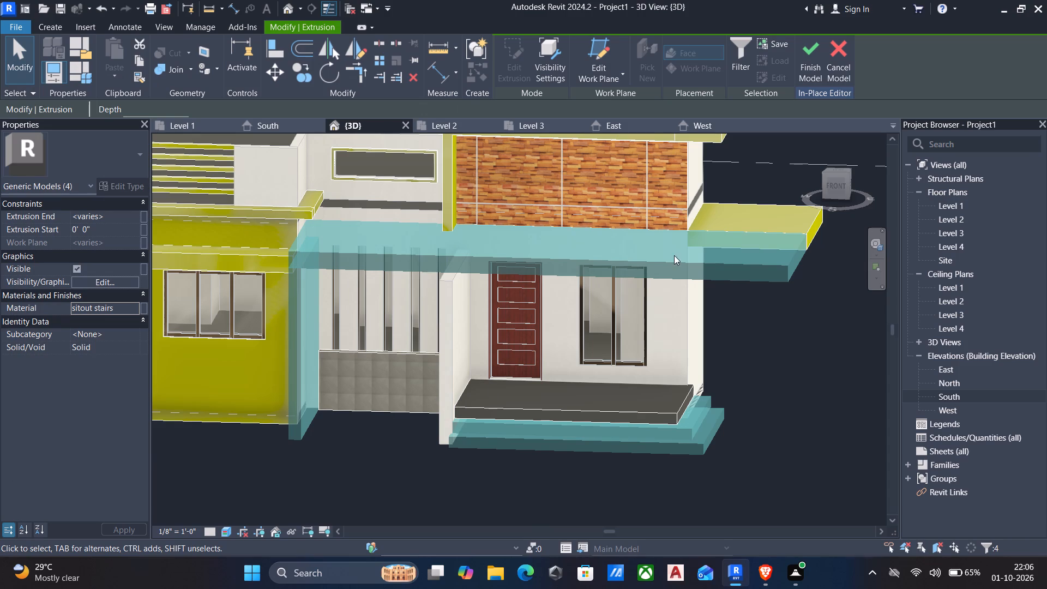
click(811, 55)
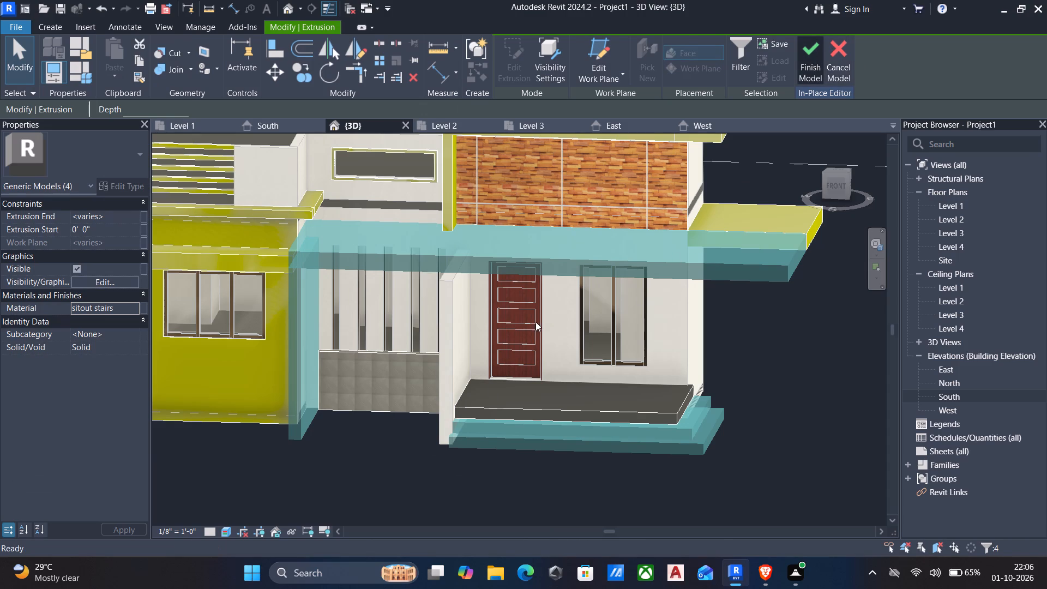
Assign the existing sitout stairs material to the short side canopy slab adjoining the front canopy, and finish the in-place model.
scroll(561, 358, up, 4)
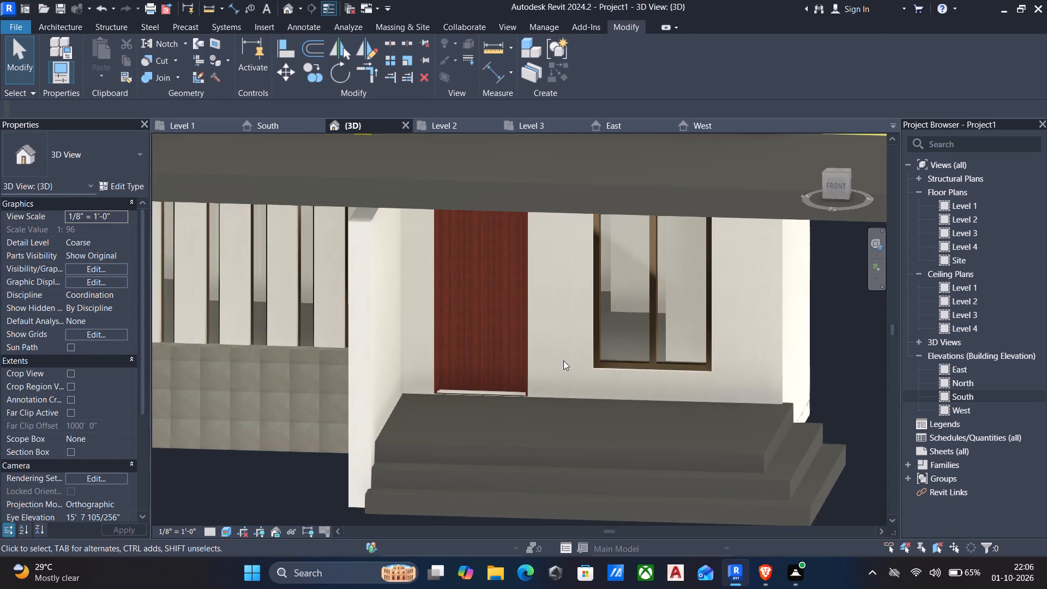
scroll(564, 360, down, 10)
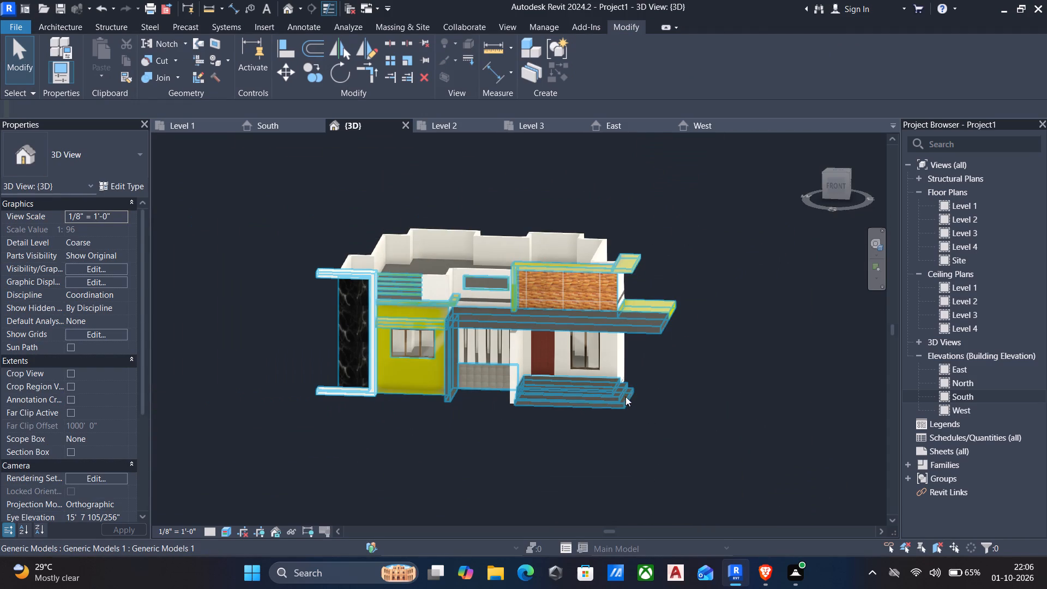
ctrl+middle_drag(633, 392, 534, 394)
scroll(540, 393, down, 1)
shift+middle_drag(588, 379, 460, 378)
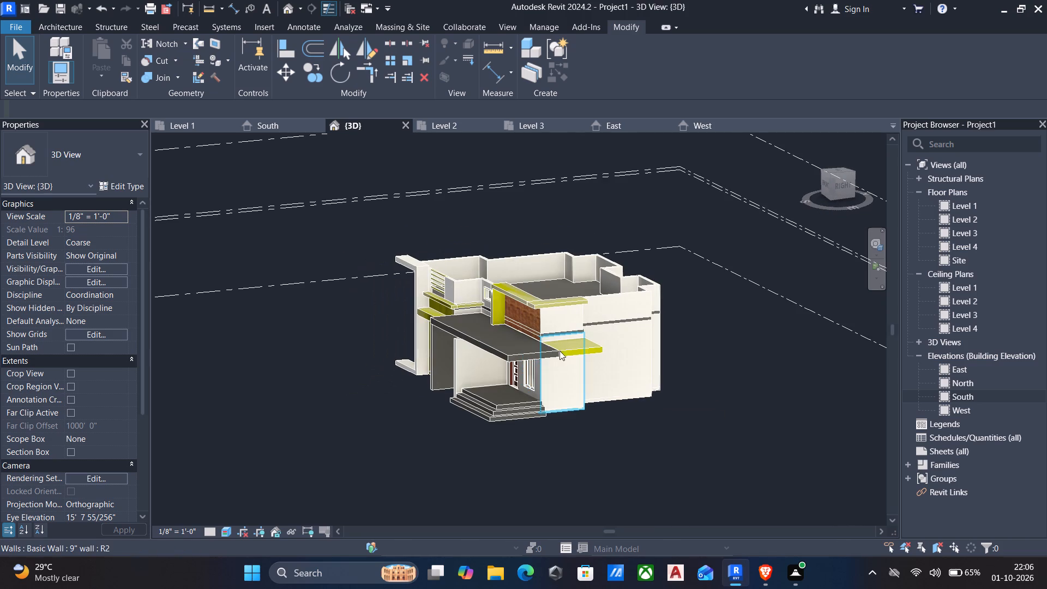
click(565, 346)
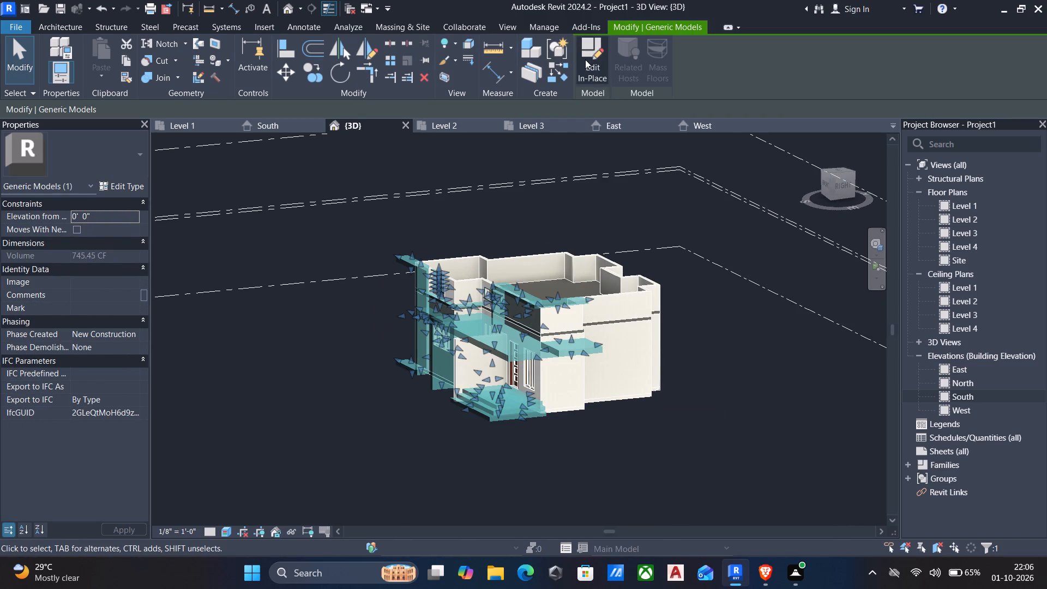
click(586, 60)
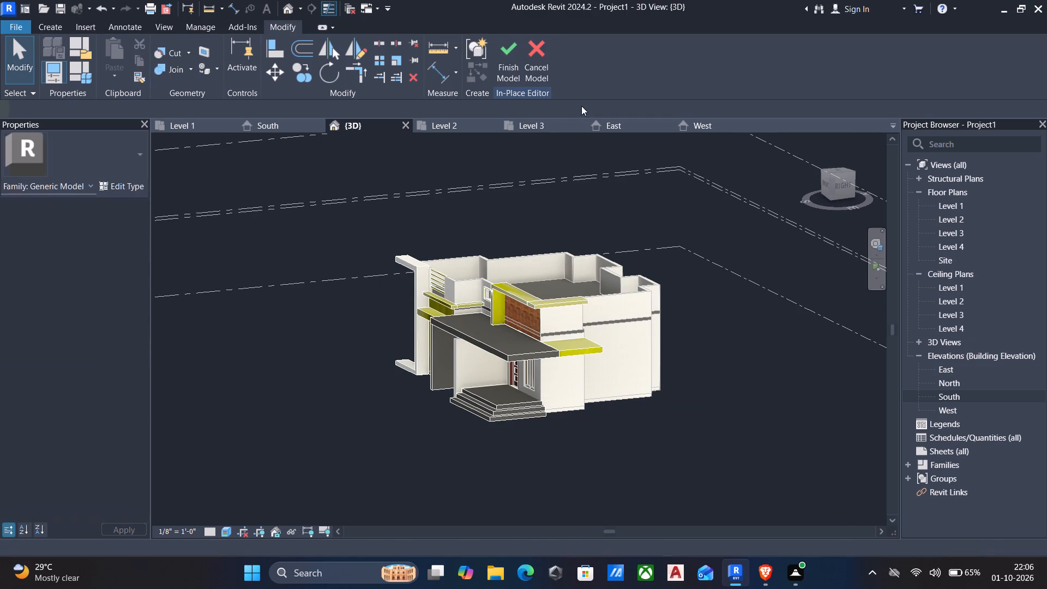
click(598, 352)
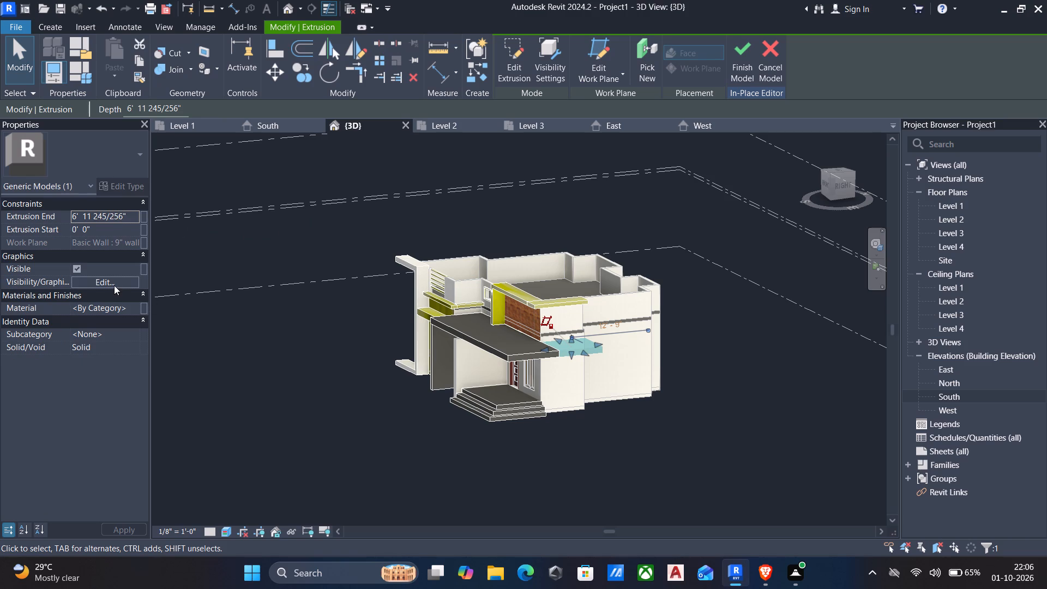
click(133, 309)
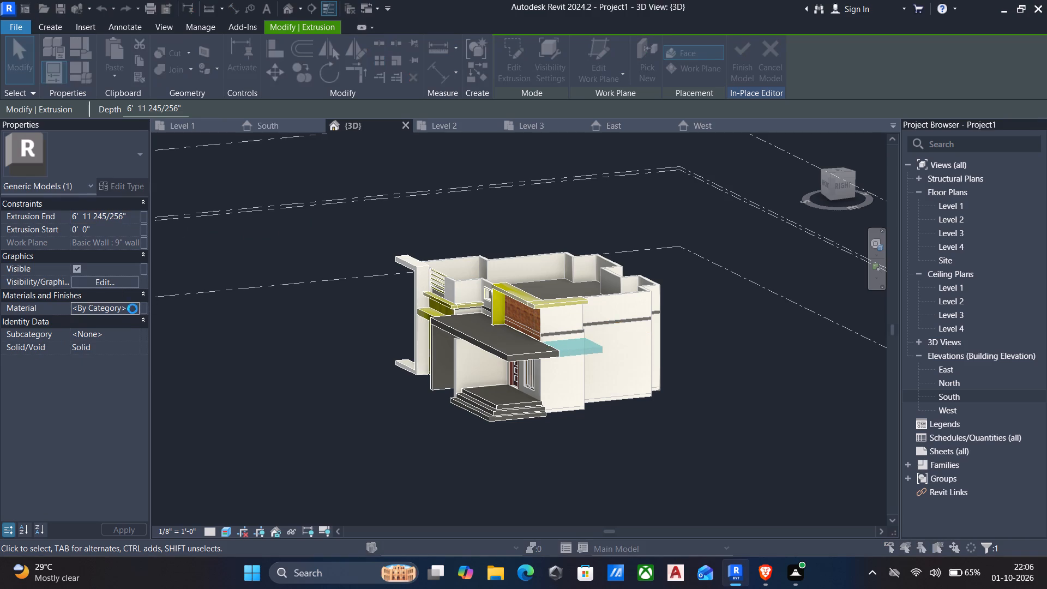
click(332, 432)
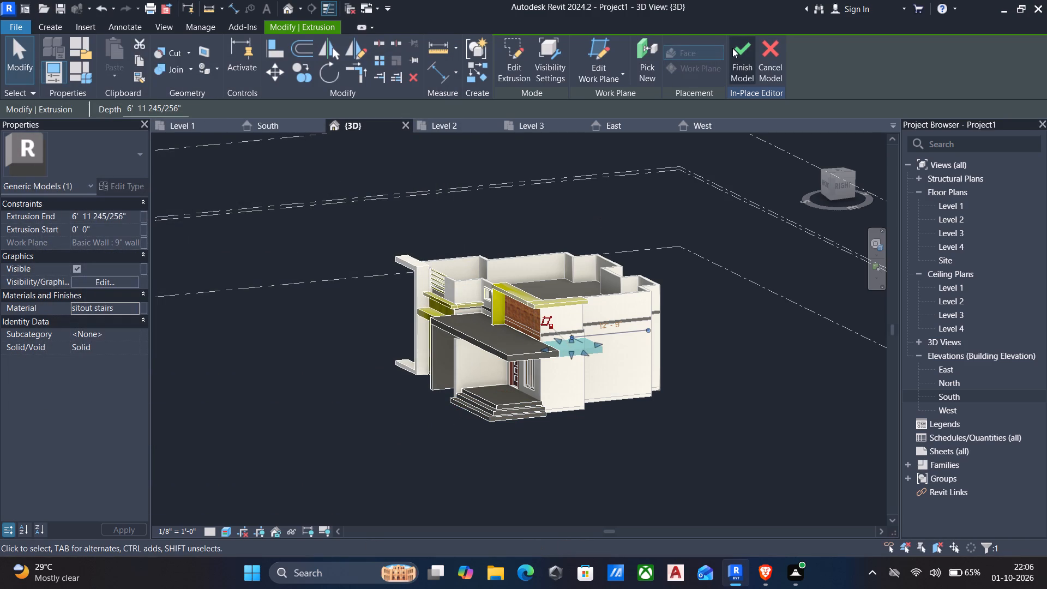
click(738, 51)
Reopen the facade's in-place generic model for editing, with the front window wall in view.
shift+middle_drag(430, 242, 431, 243)
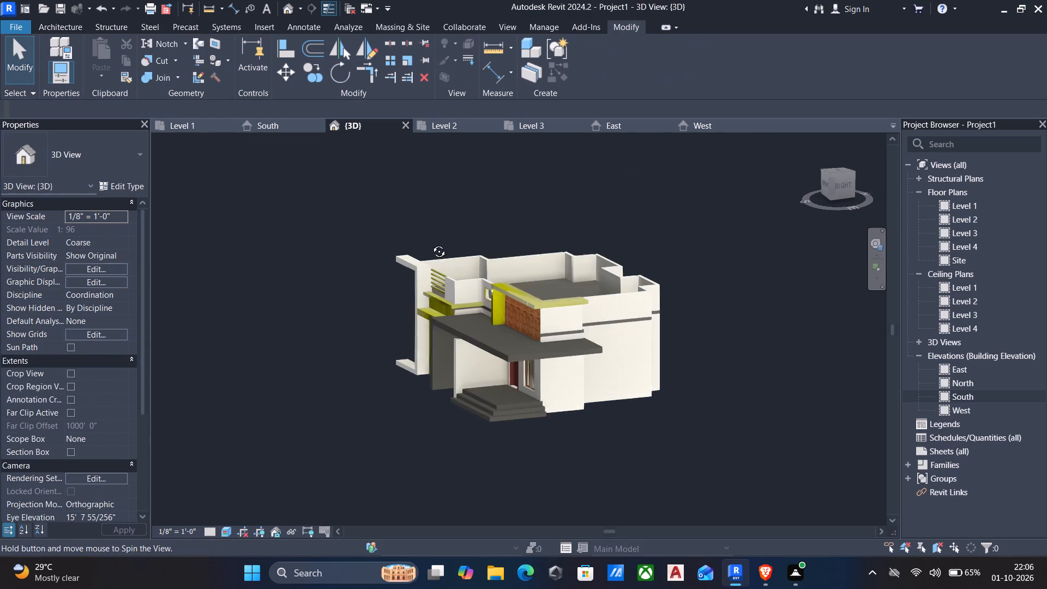
shift+middle_drag(431, 243, 604, 257)
scroll(556, 401, up, 2)
middle_click(556, 402)
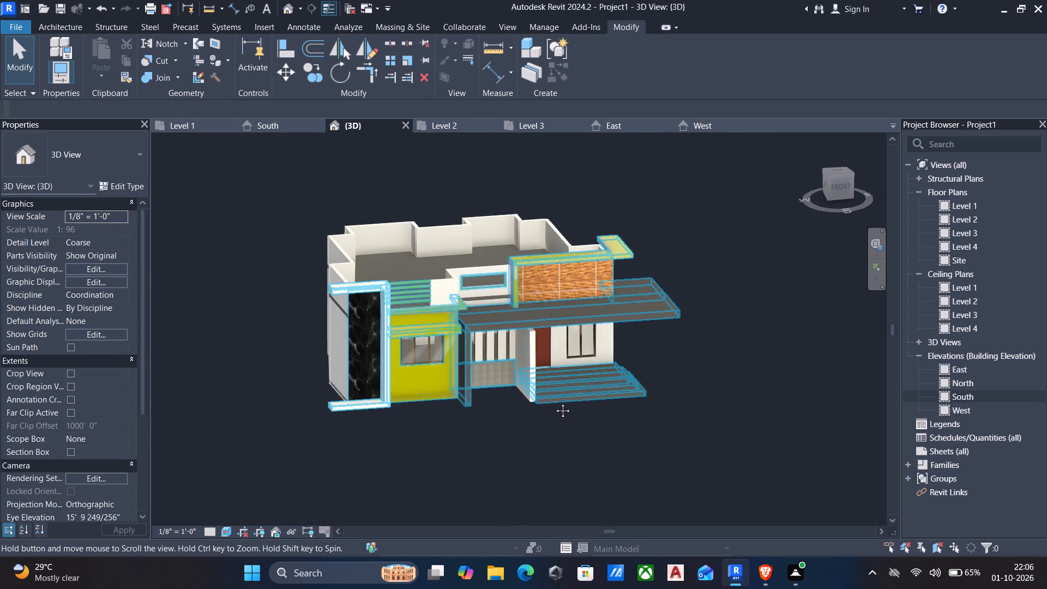
scroll(555, 402, up, 1)
middle_drag(500, 383, 506, 341)
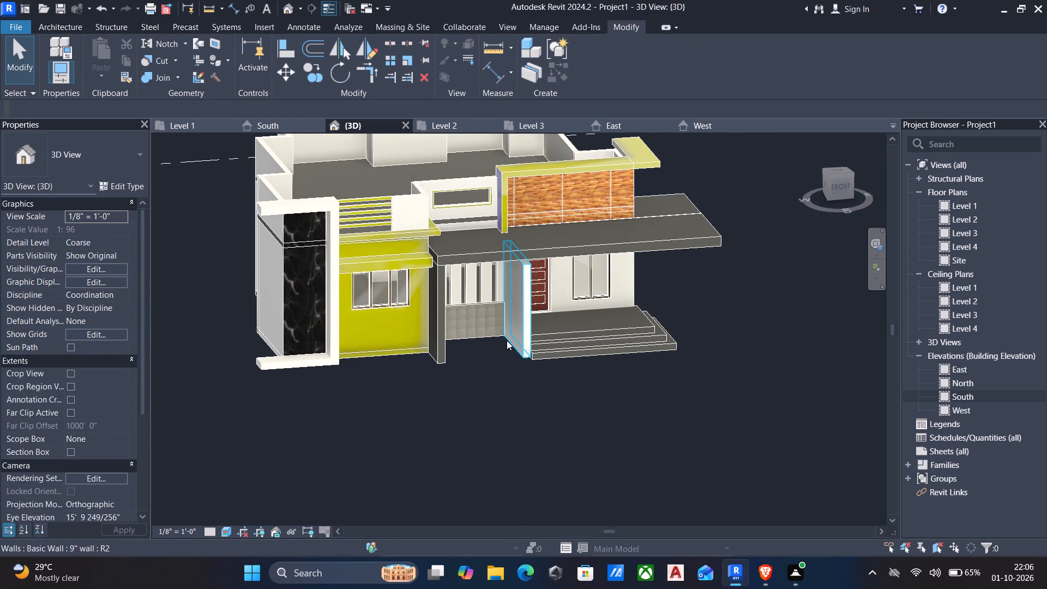
scroll(495, 355, down, 1)
middle_drag(495, 356, 516, 333)
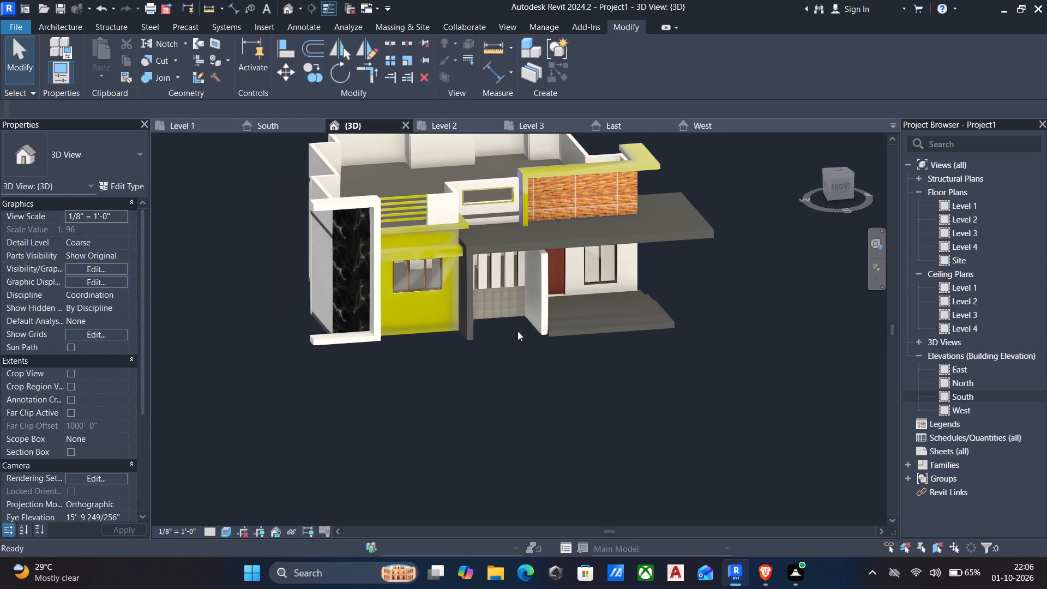
click(402, 239)
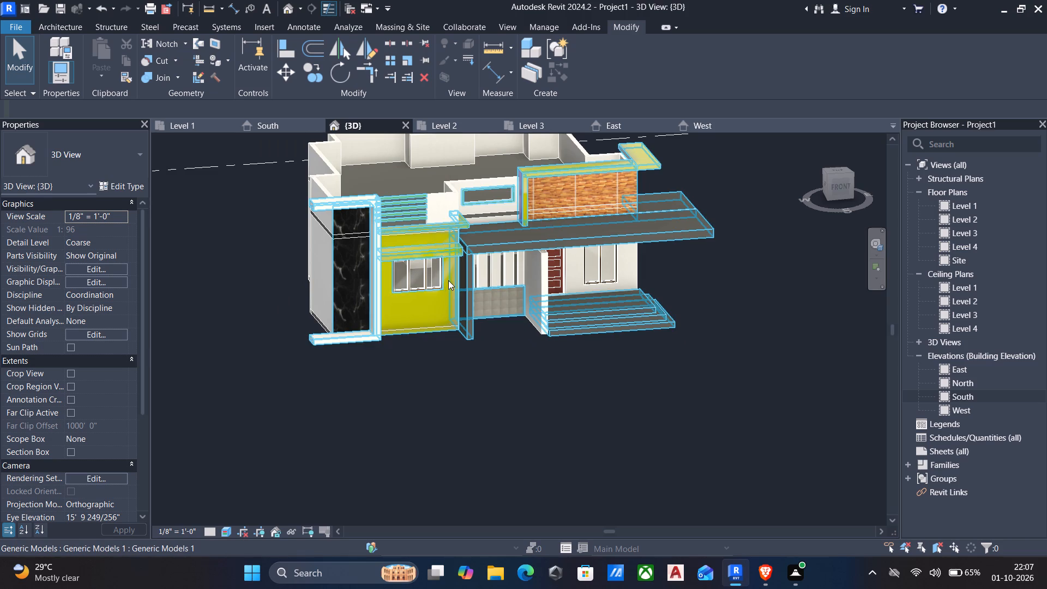
click(449, 282)
click(588, 74)
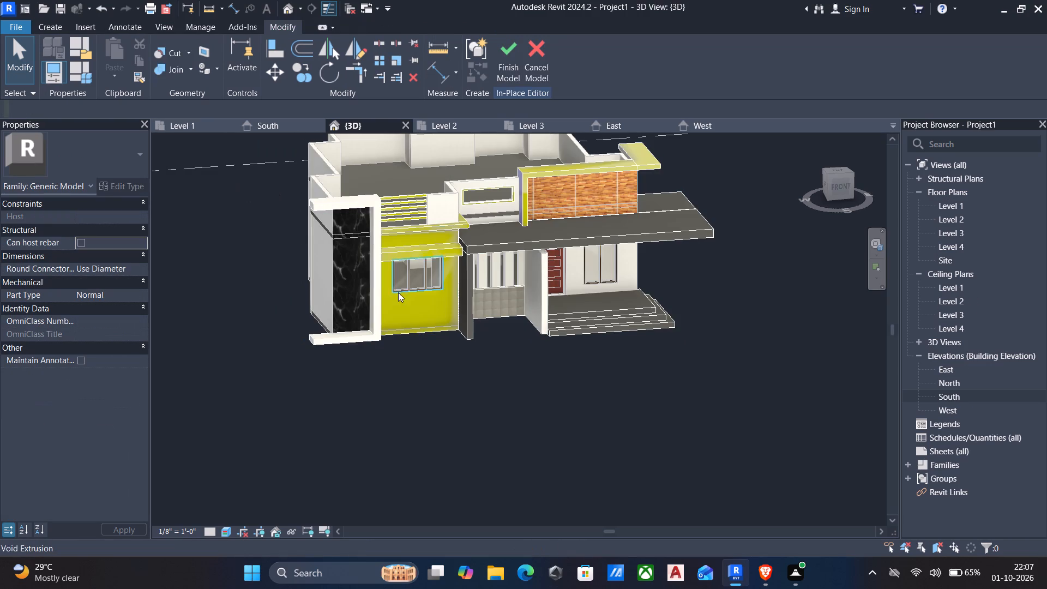
Create a new material named "window wall" for the thin yellow panel surrounding the front three-pane window.
click(394, 330)
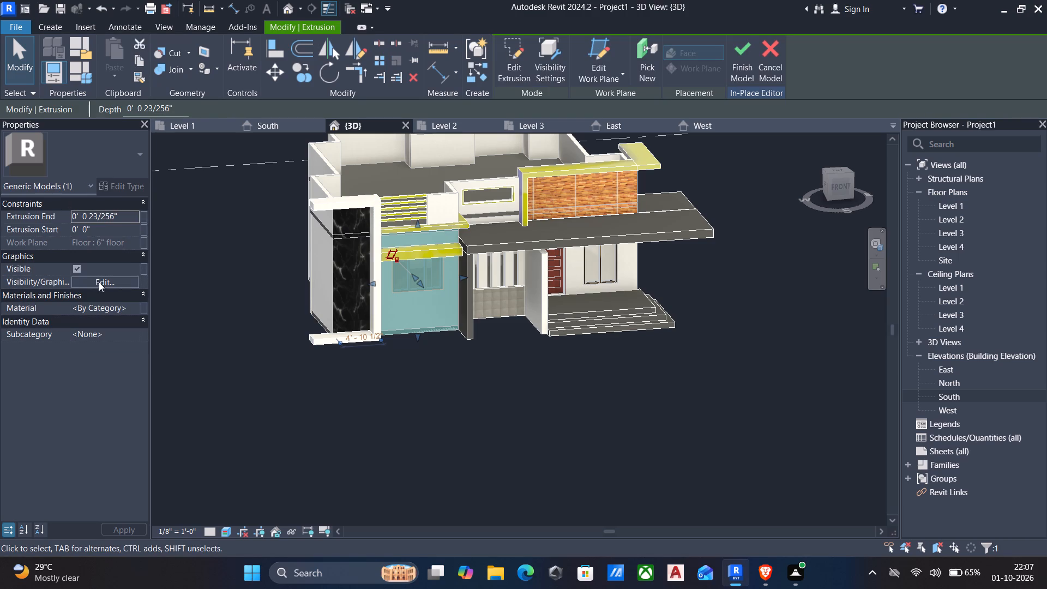
click(130, 310)
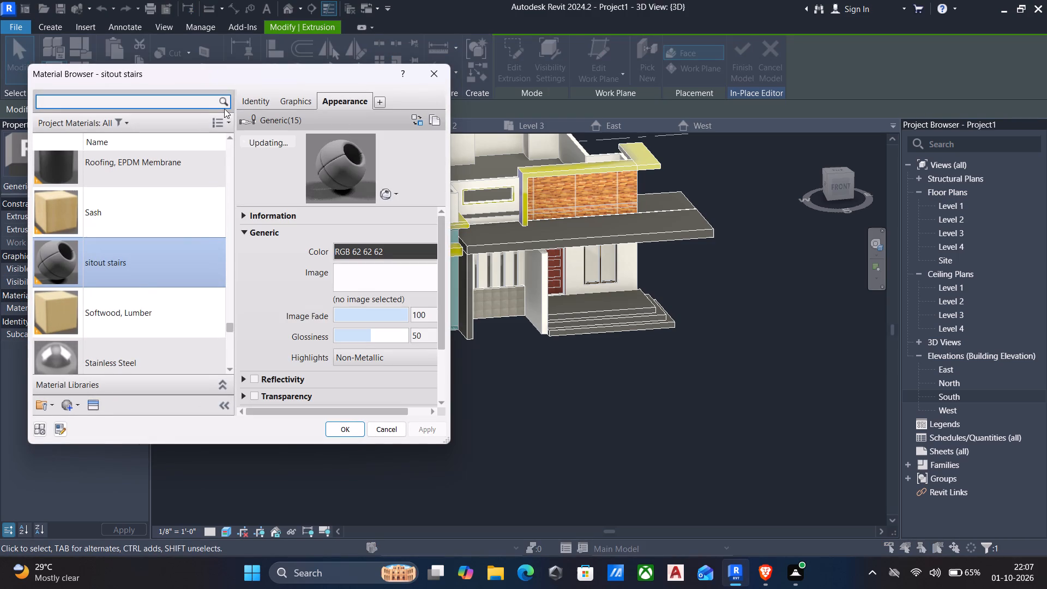
click(65, 407)
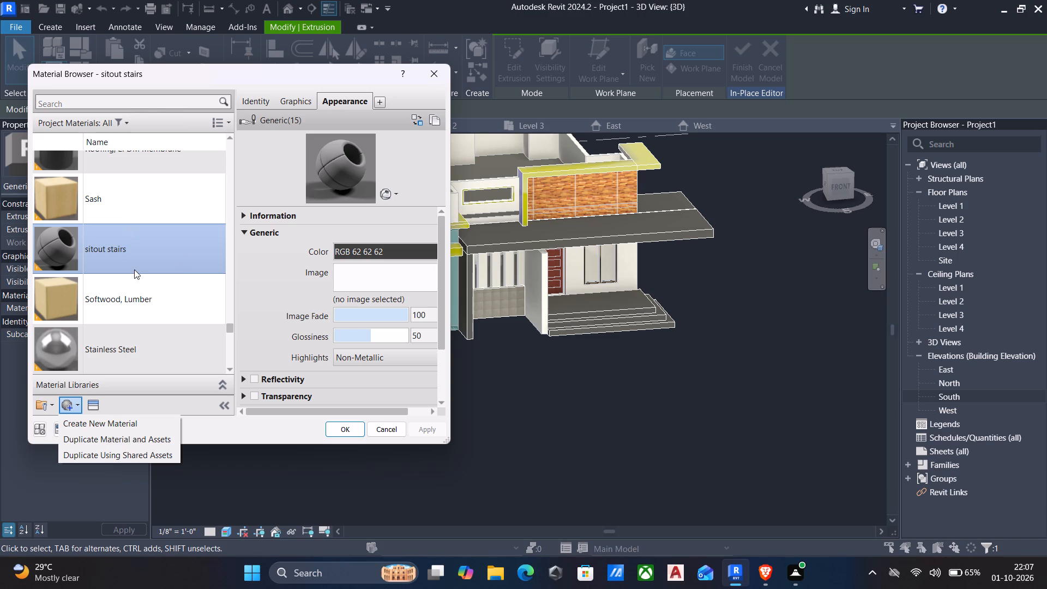
click(83, 424)
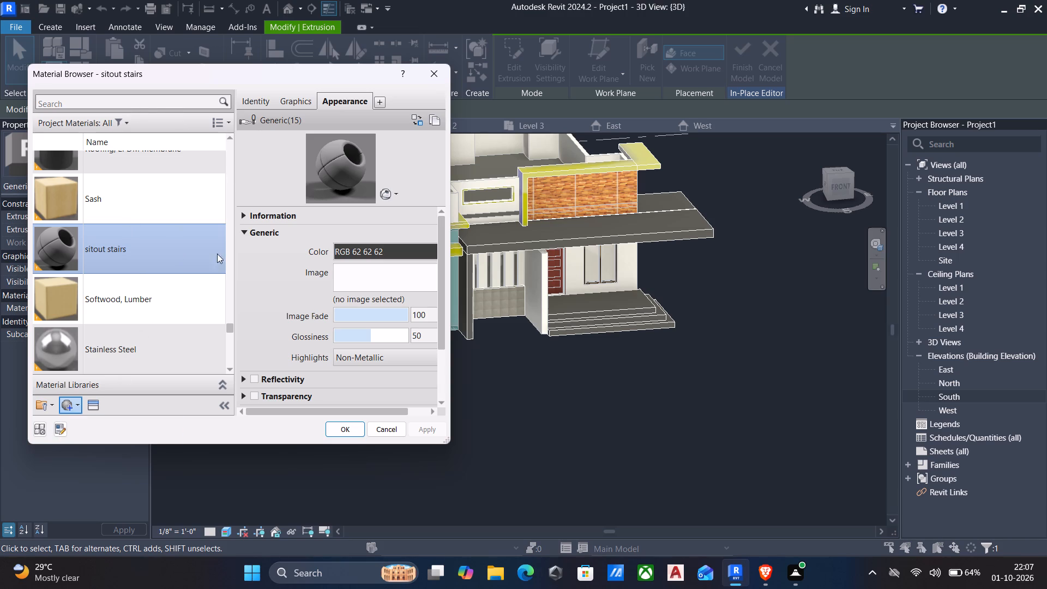
click(266, 106)
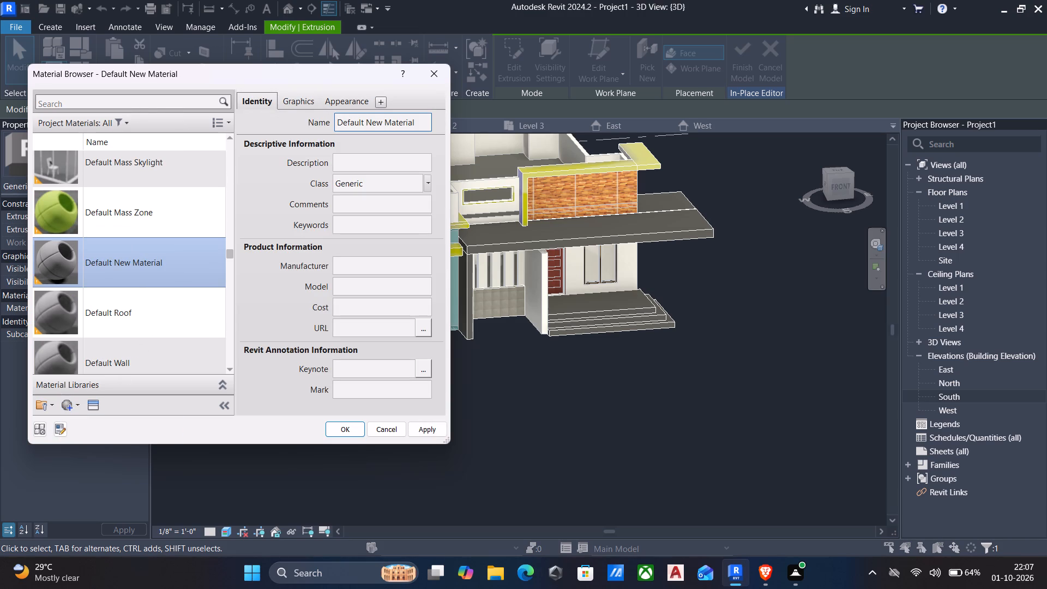
click(428, 127)
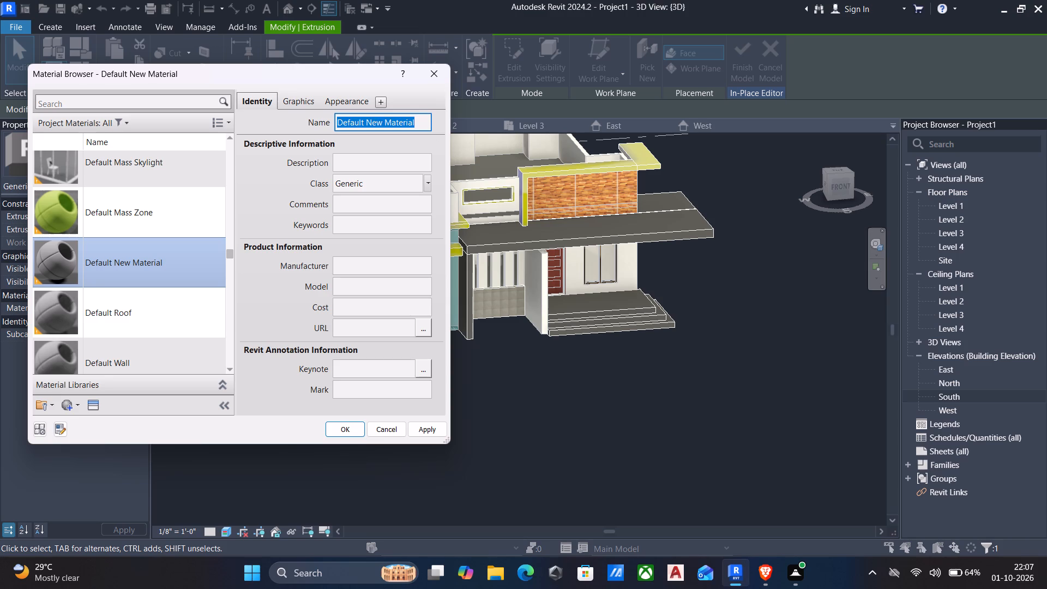
text(window wall)
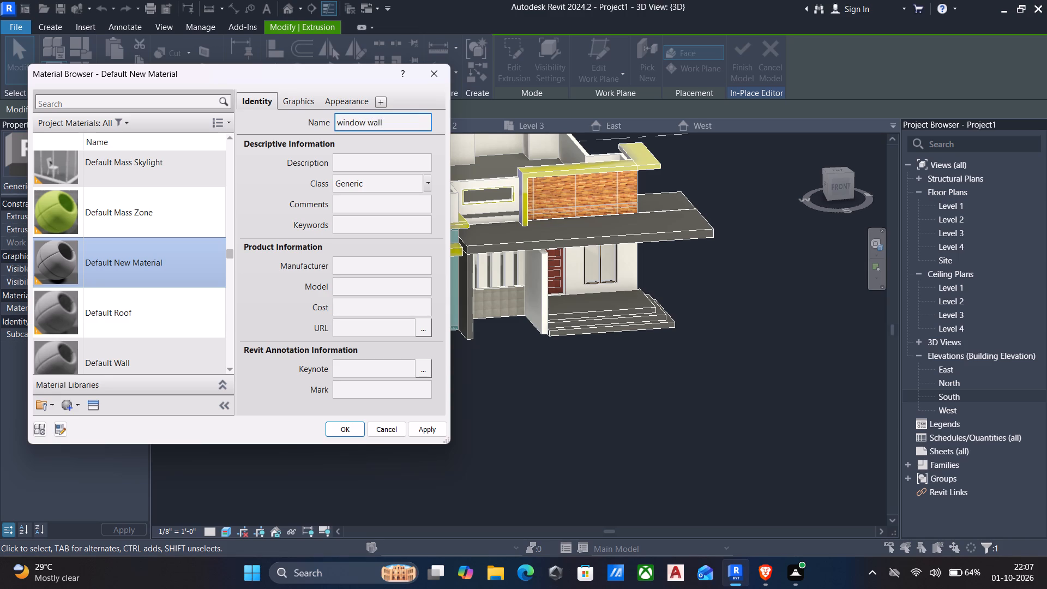
click(430, 429)
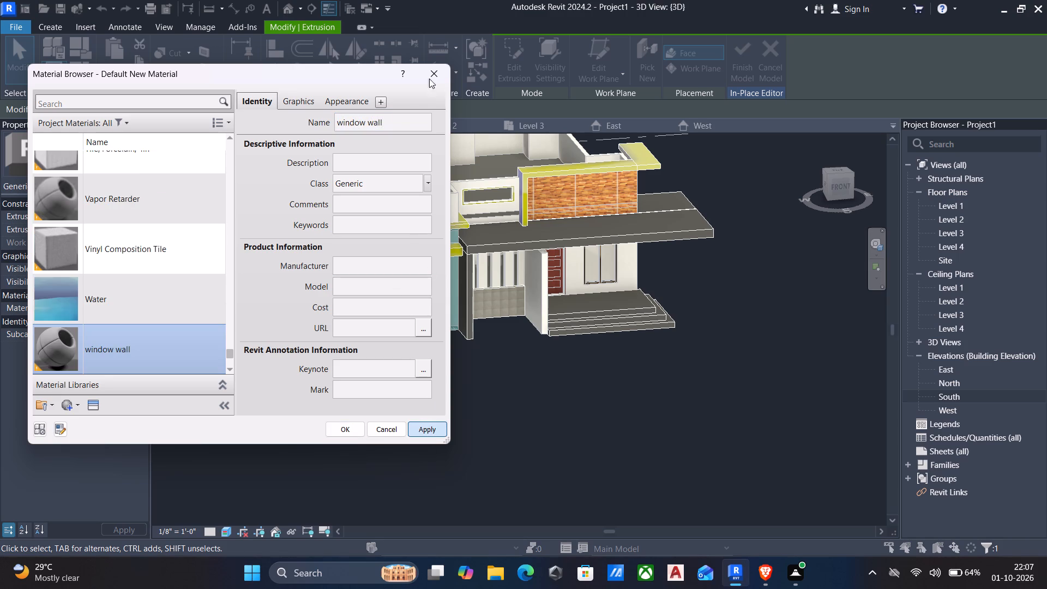
Set the window wall appearance colour to light blue RGB 166 226 255, assign the material to the panel, and finish the in-place model.
click(351, 95)
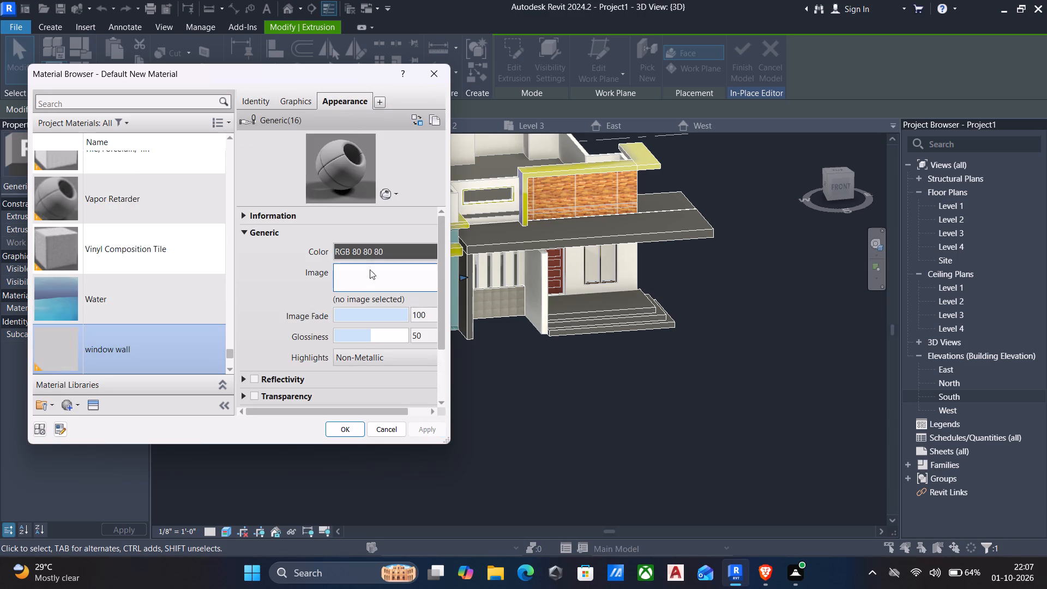
click(374, 257)
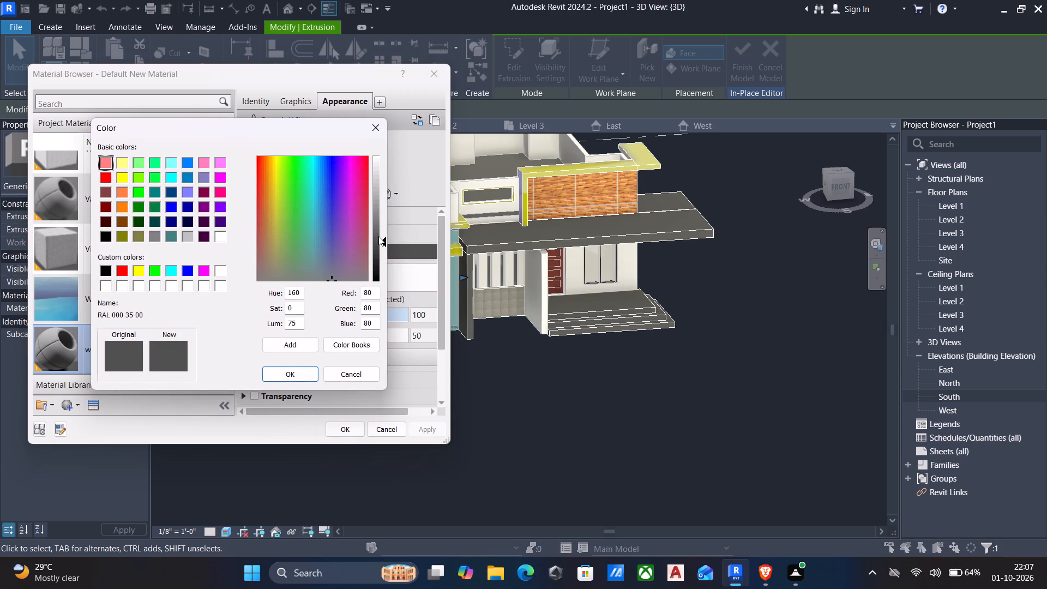
click(184, 177)
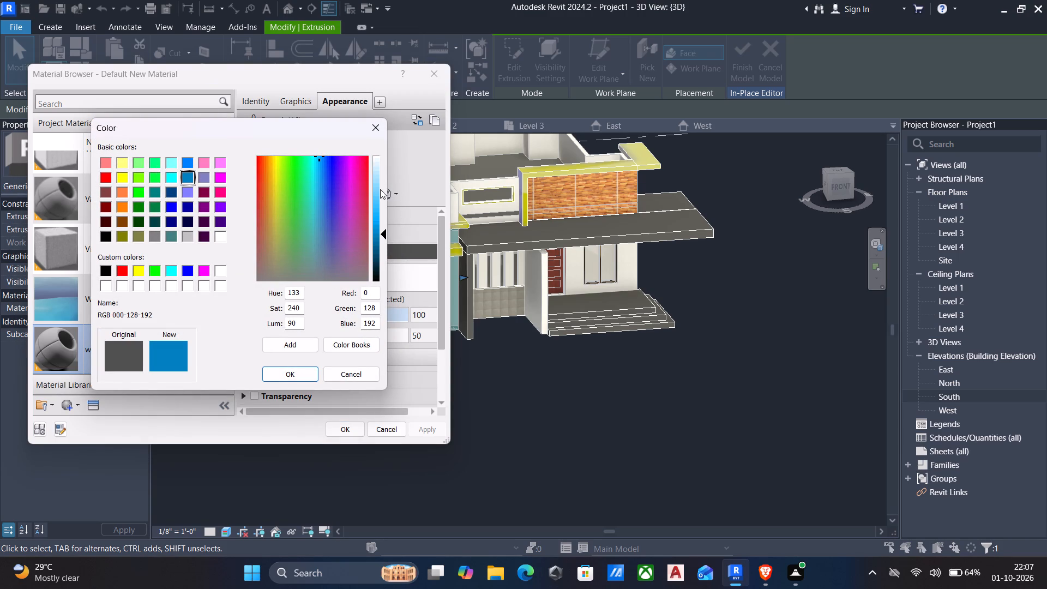
click(377, 178)
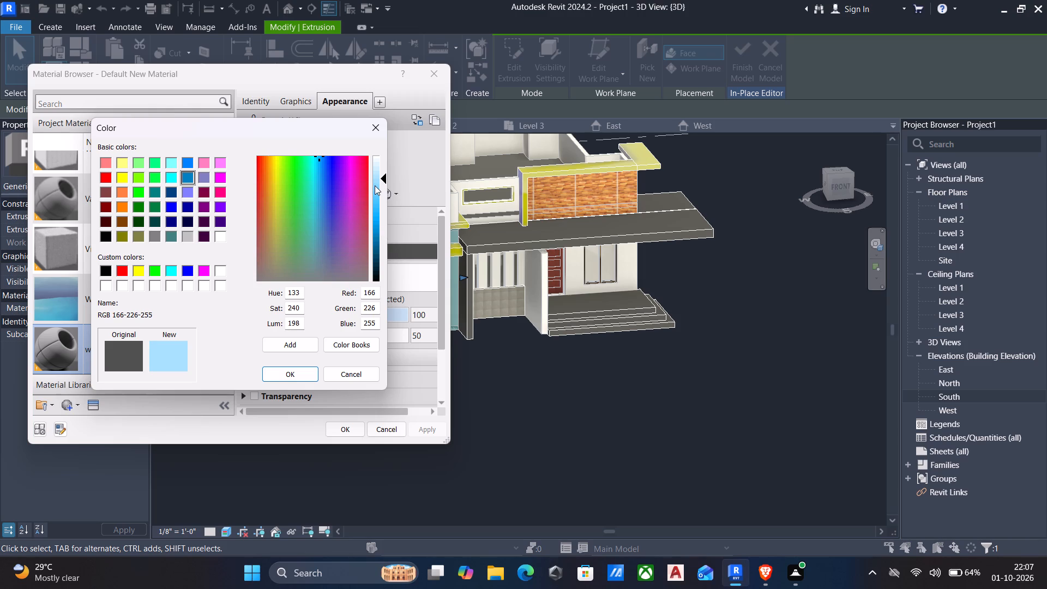
click(296, 376)
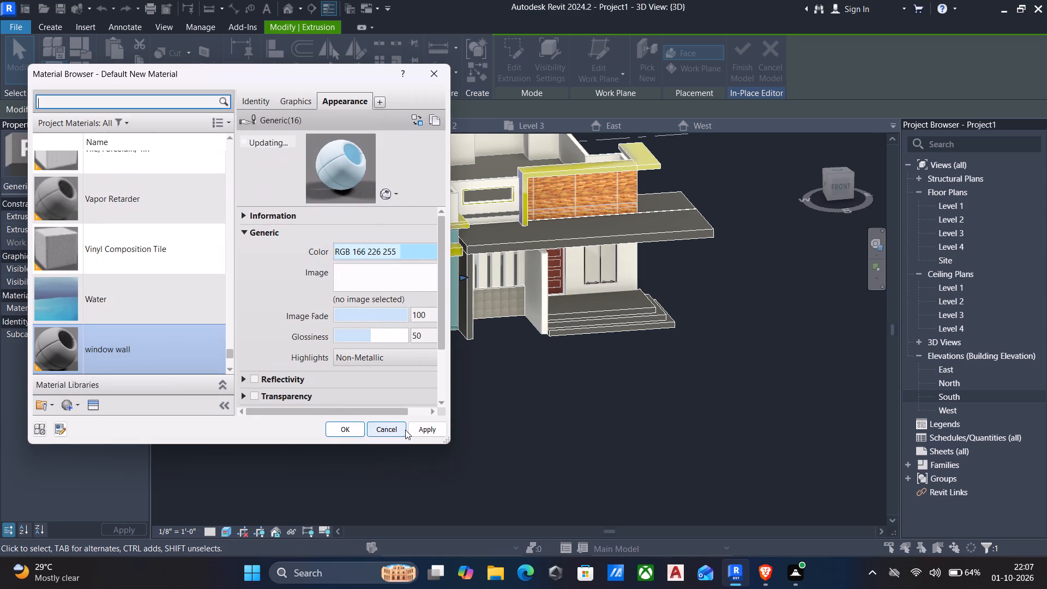
click(422, 432)
click(350, 426)
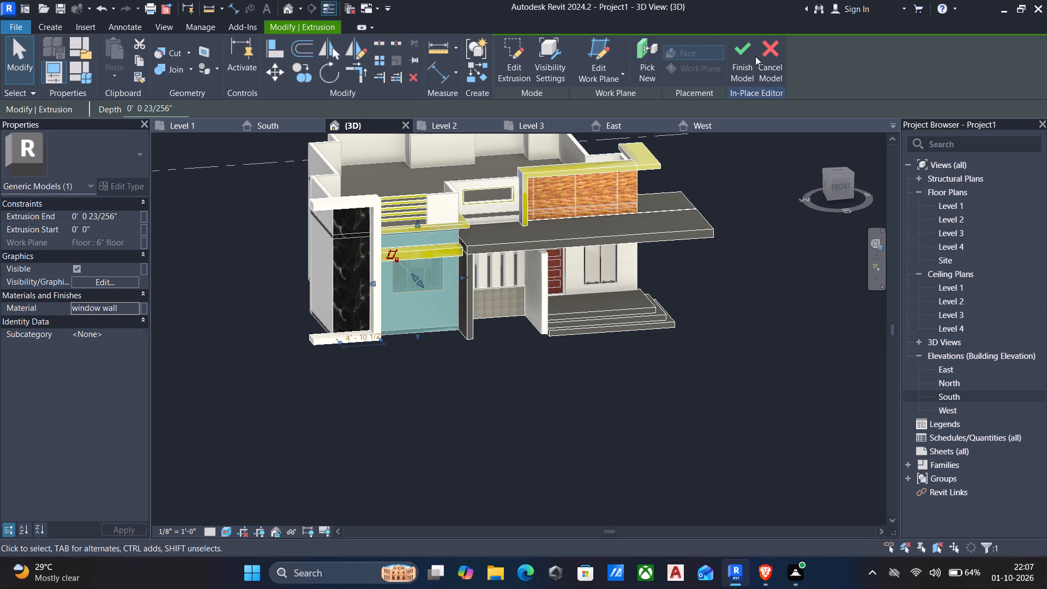
click(743, 57)
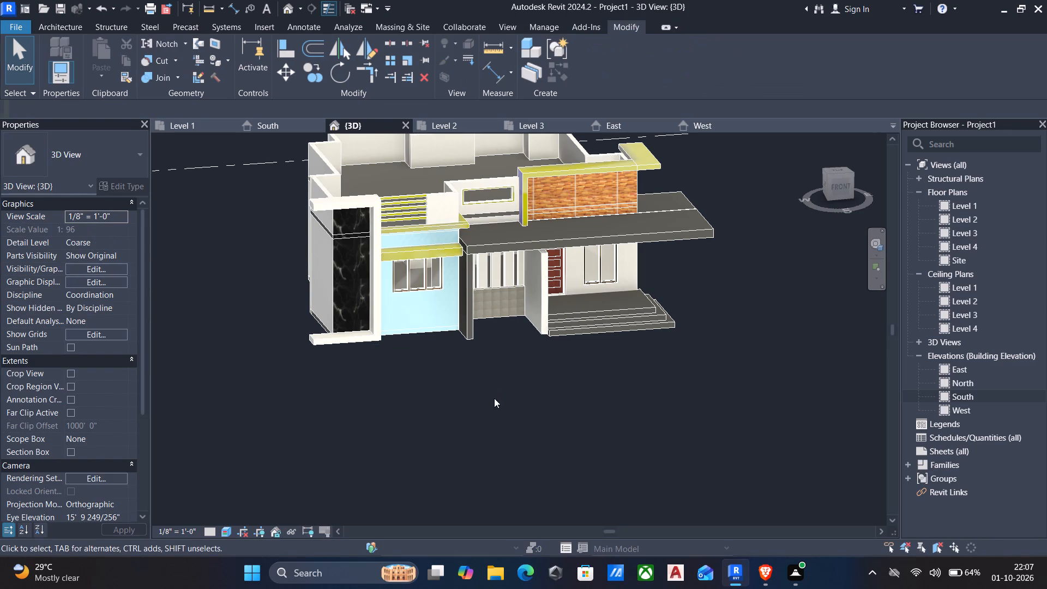
Examine the recoloured window wall up close and the whole front facade from several angles.
shift+middle_drag(482, 413, 399, 403)
scroll(399, 403, down, 3)
shift+middle_drag(405, 400, 478, 406)
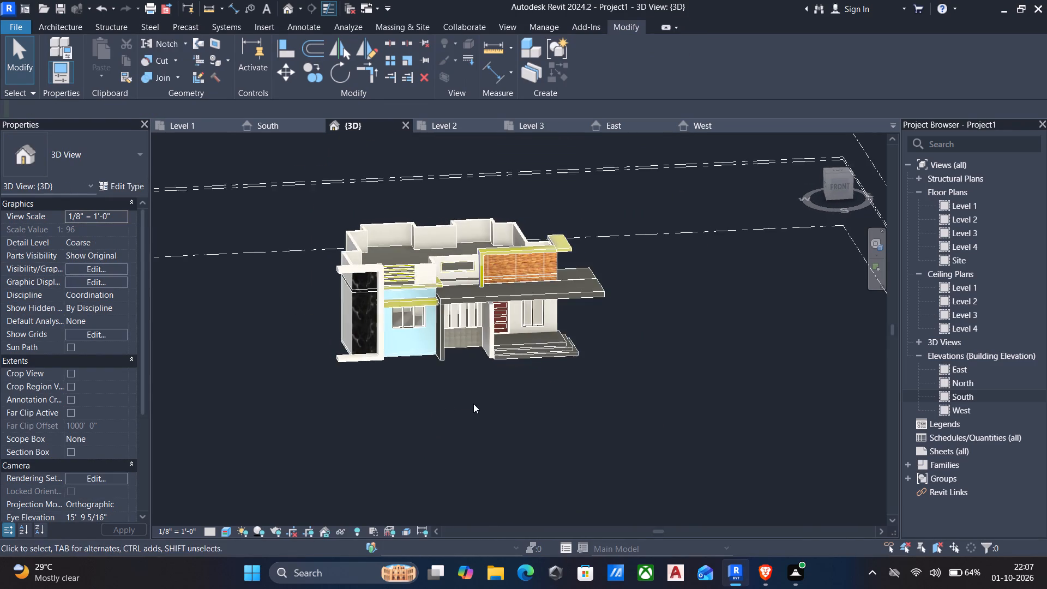
scroll(387, 363, up, 9)
scroll(397, 357, down, 4)
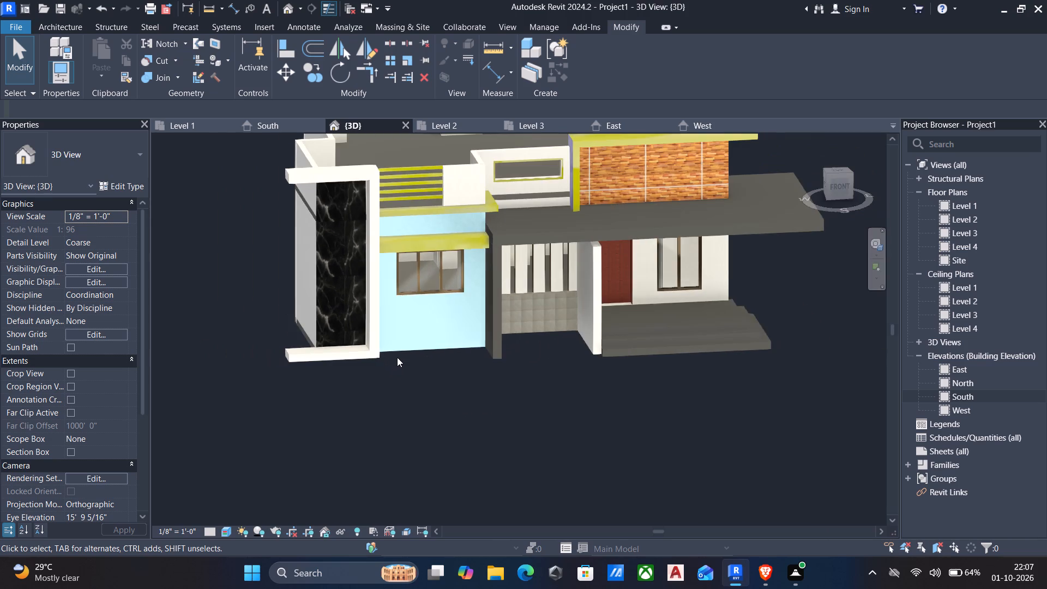
scroll(424, 344, up, 9)
scroll(436, 342, down, 2)
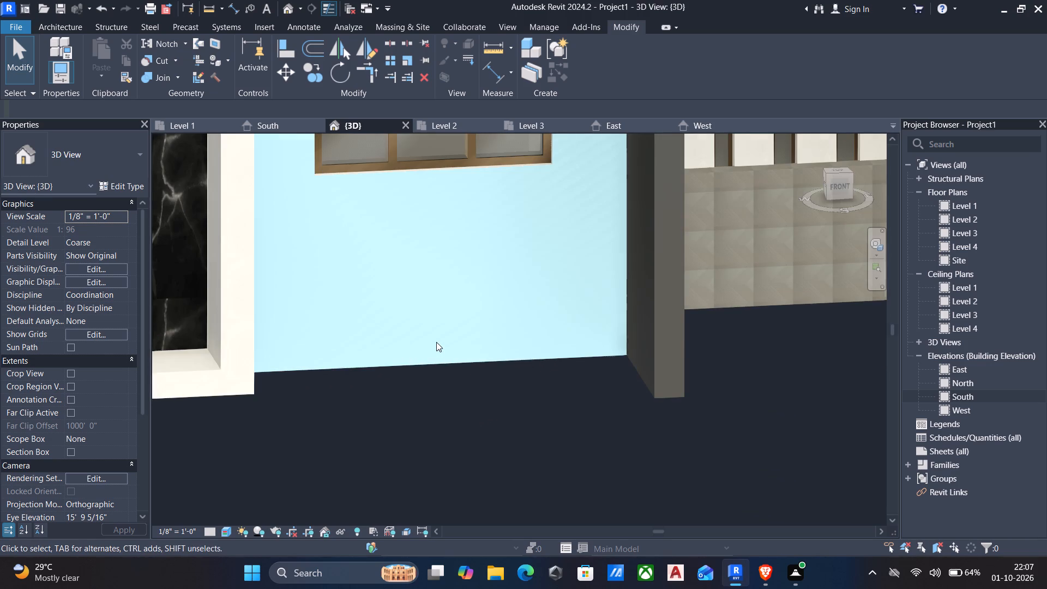
scroll(436, 342, down, 4)
scroll(490, 352, down, 3)
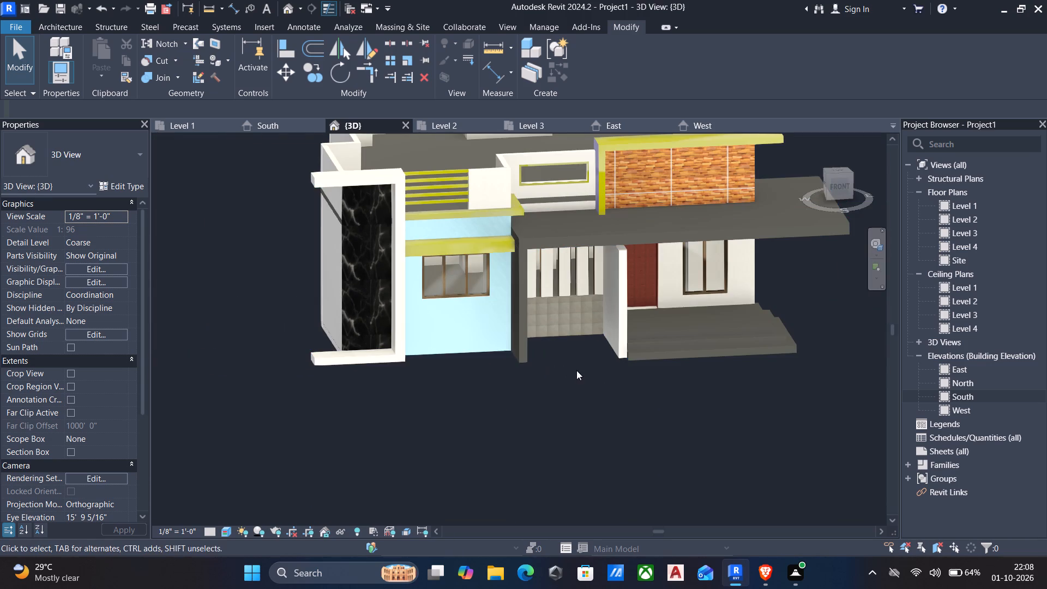
middle_drag(576, 371, 548, 381)
scroll(548, 381, down, 3)
shift+middle_drag(587, 374, 636, 358)
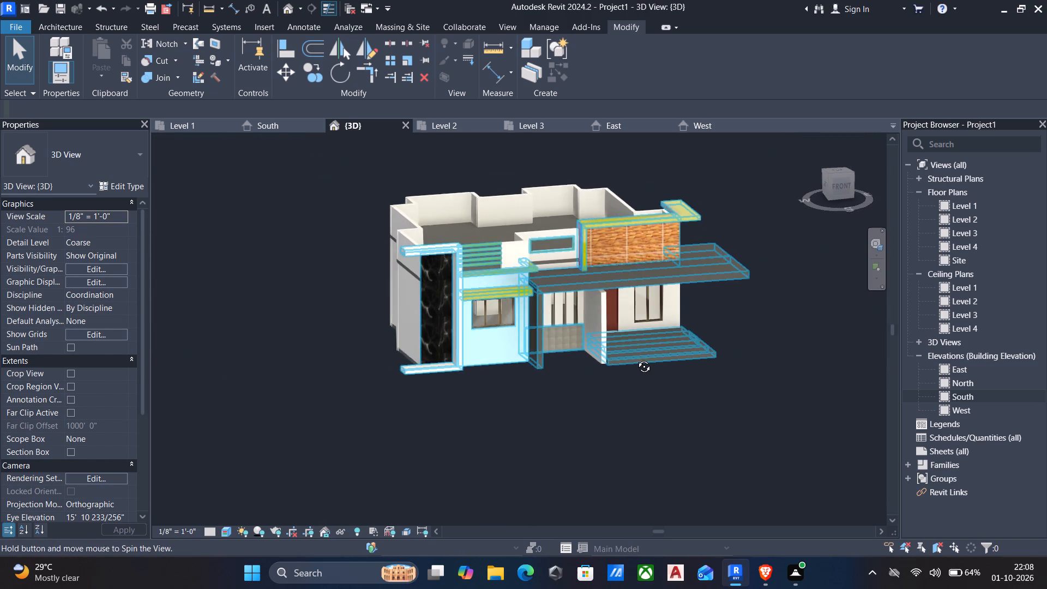
shift+middle_drag(636, 358, 636, 358)
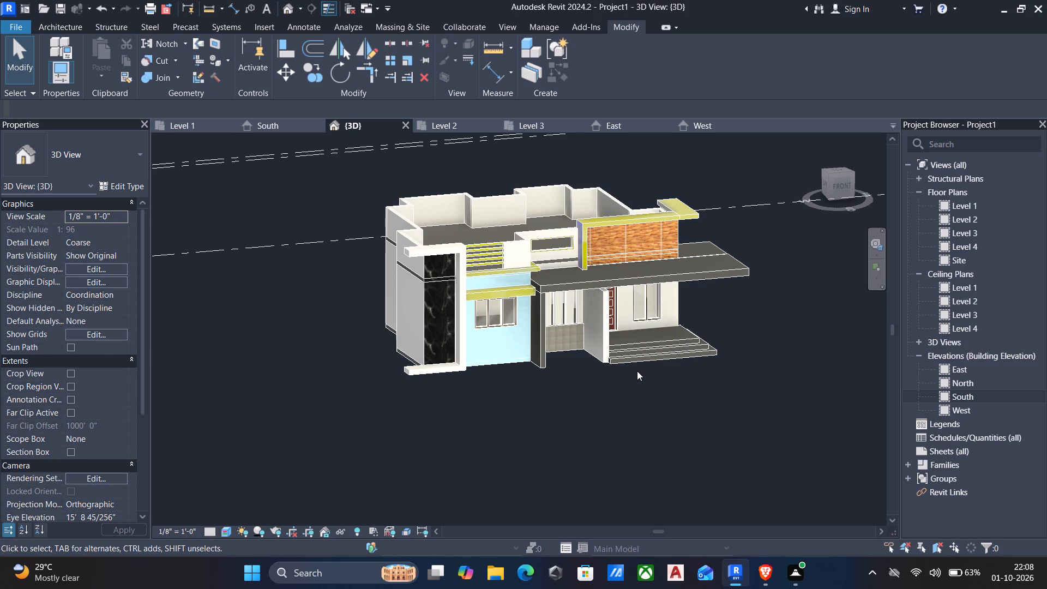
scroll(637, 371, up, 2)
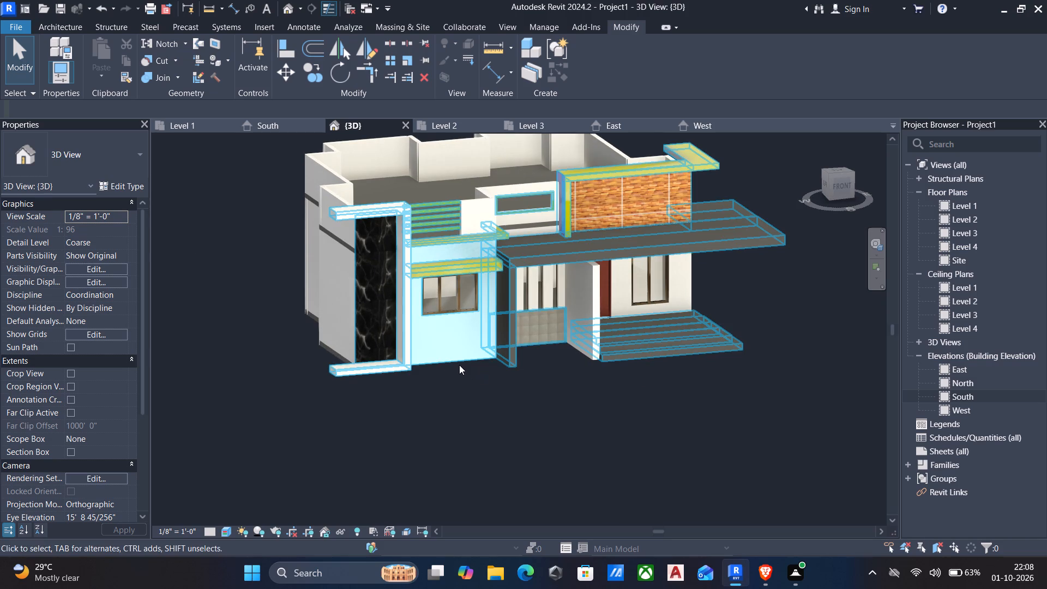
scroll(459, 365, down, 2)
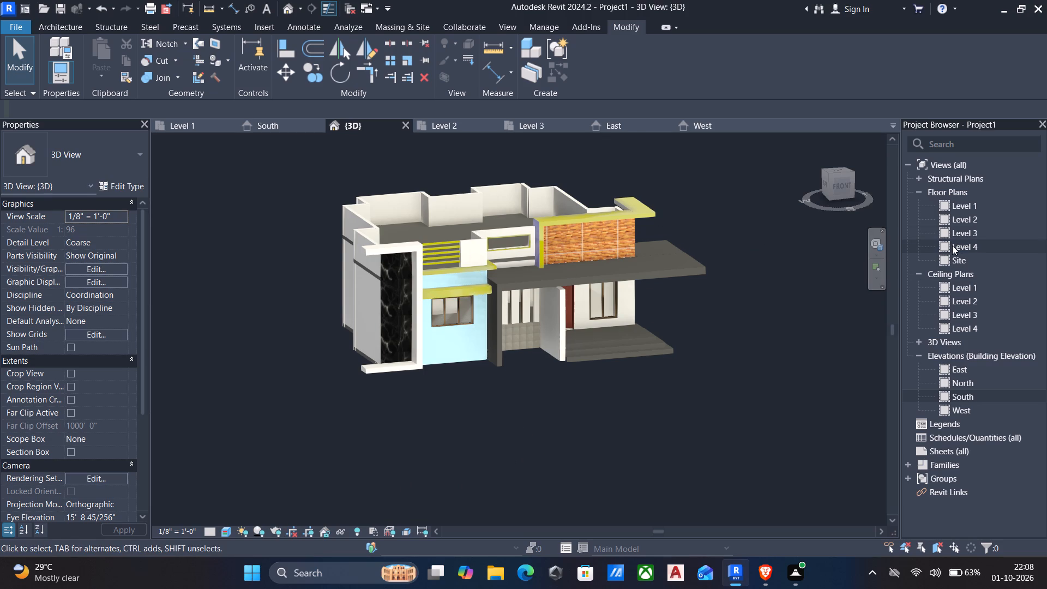
On the Level 3 plan, draw a rectangular room of 9" walls up to Level 4, about 14'-9" by 10'-2", inside the parapet.
double_click(968, 231)
scroll(555, 303, down, 7)
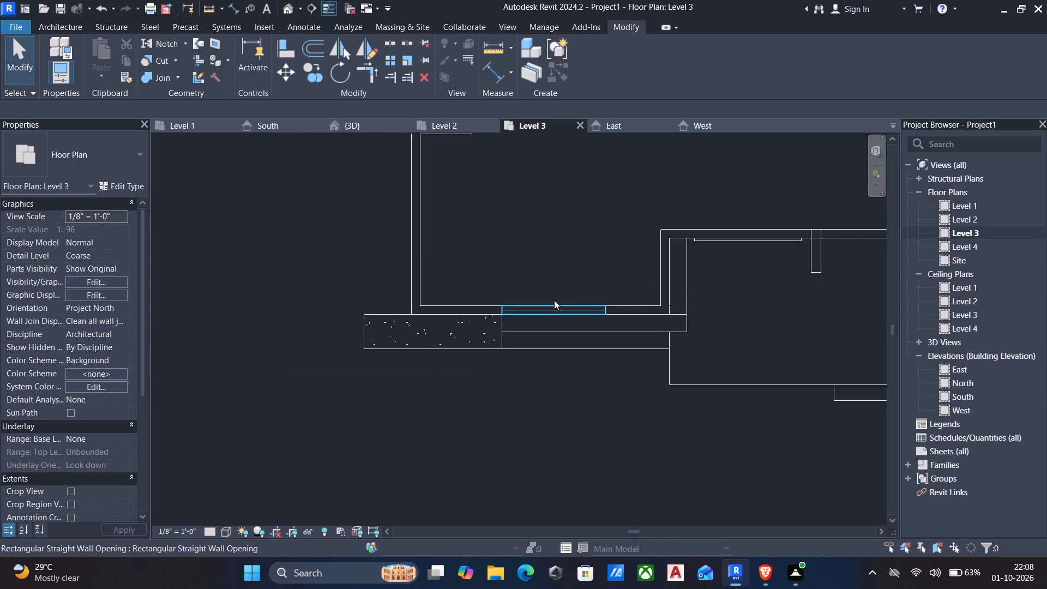
scroll(554, 300, down, 4)
middle_drag(567, 265, 559, 379)
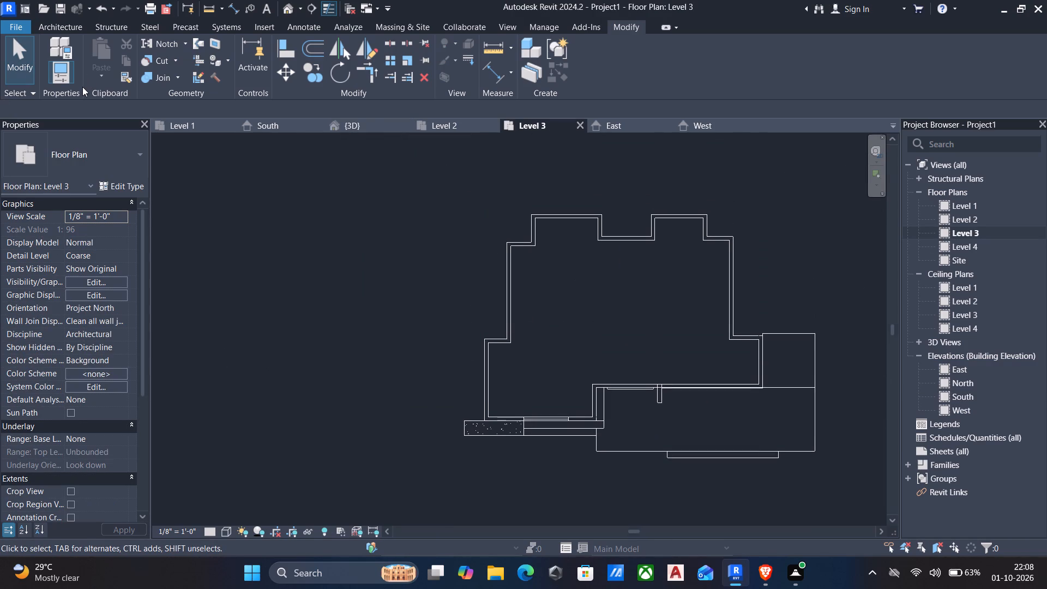
text(wa)
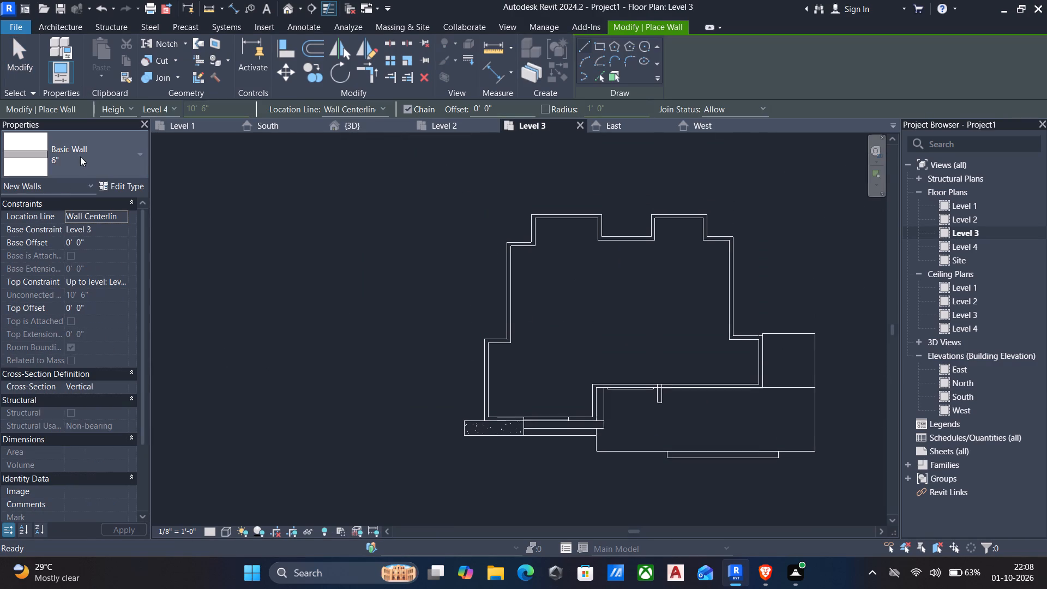
click(80, 157)
click(76, 262)
scroll(76, 262, up, 1)
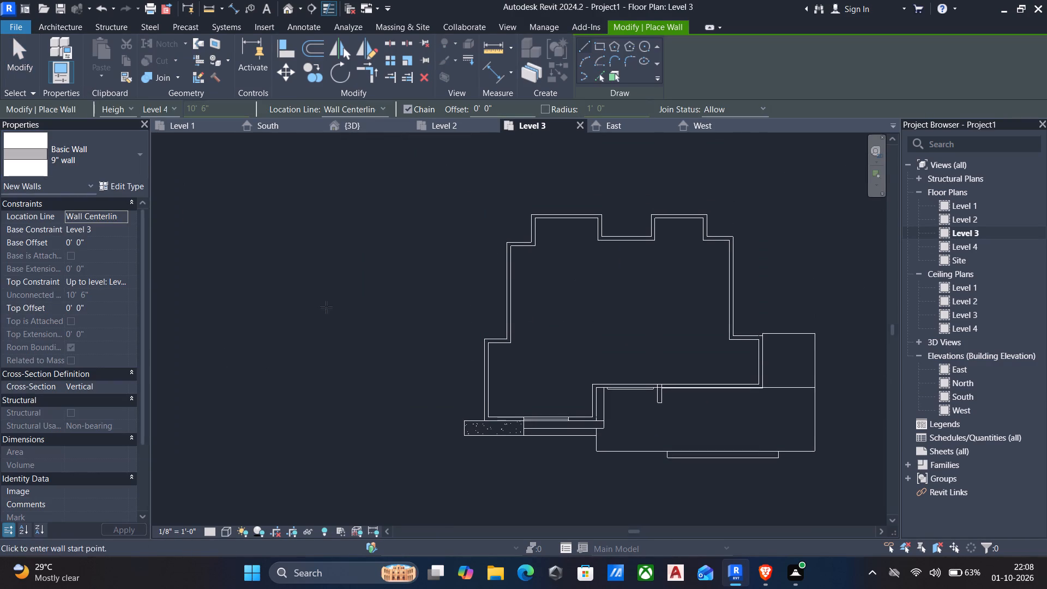
click(595, 47)
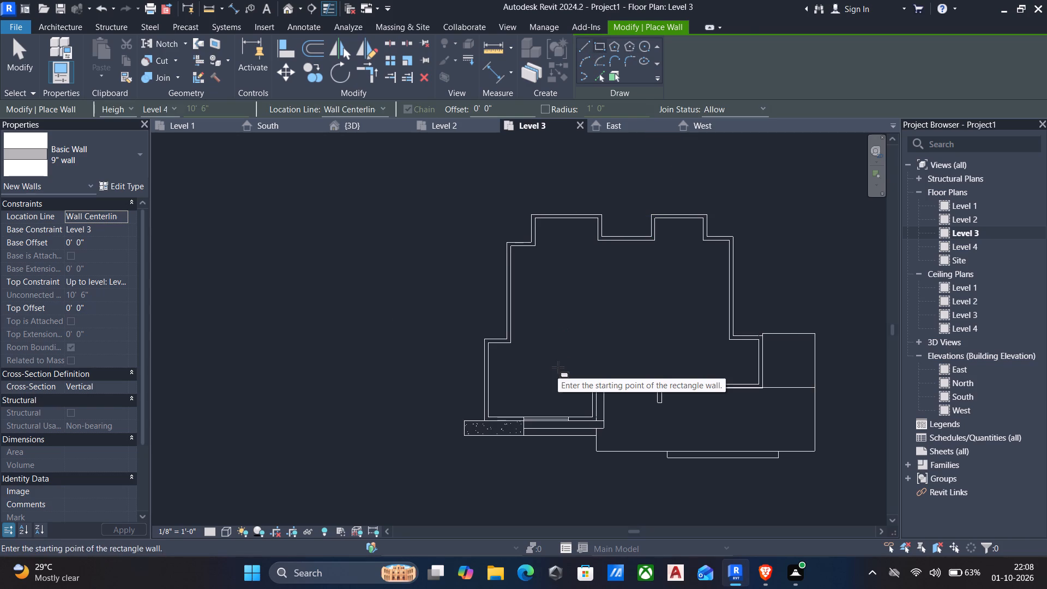
click(537, 262)
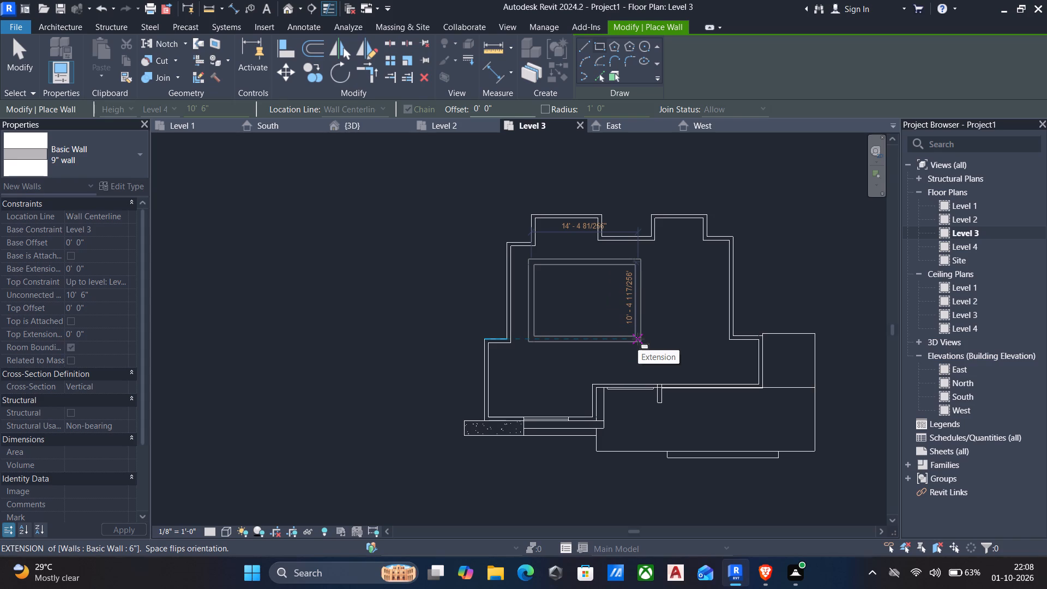
click(641, 338)
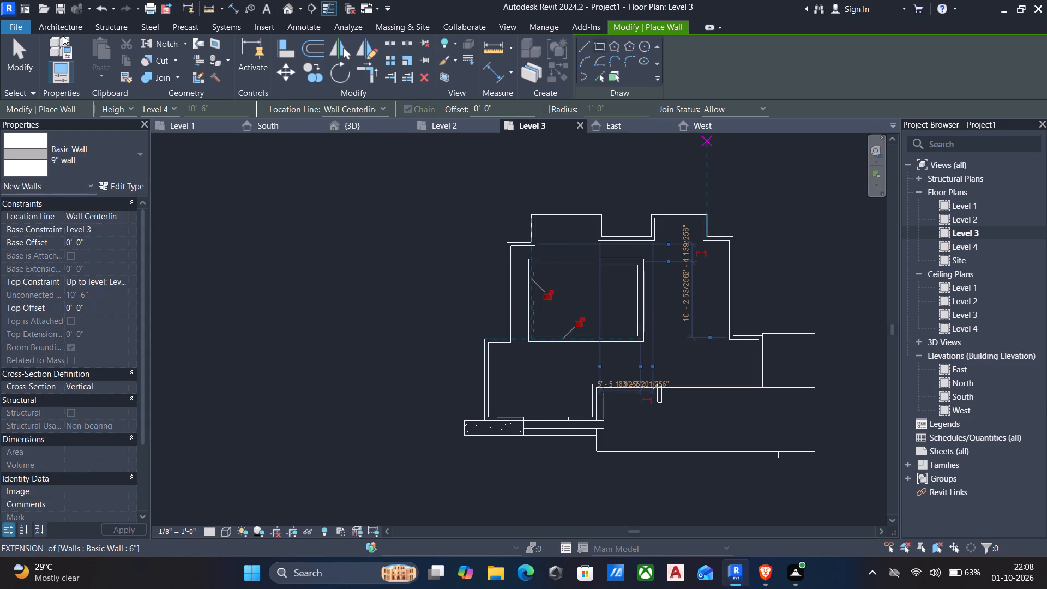
click(360, 130)
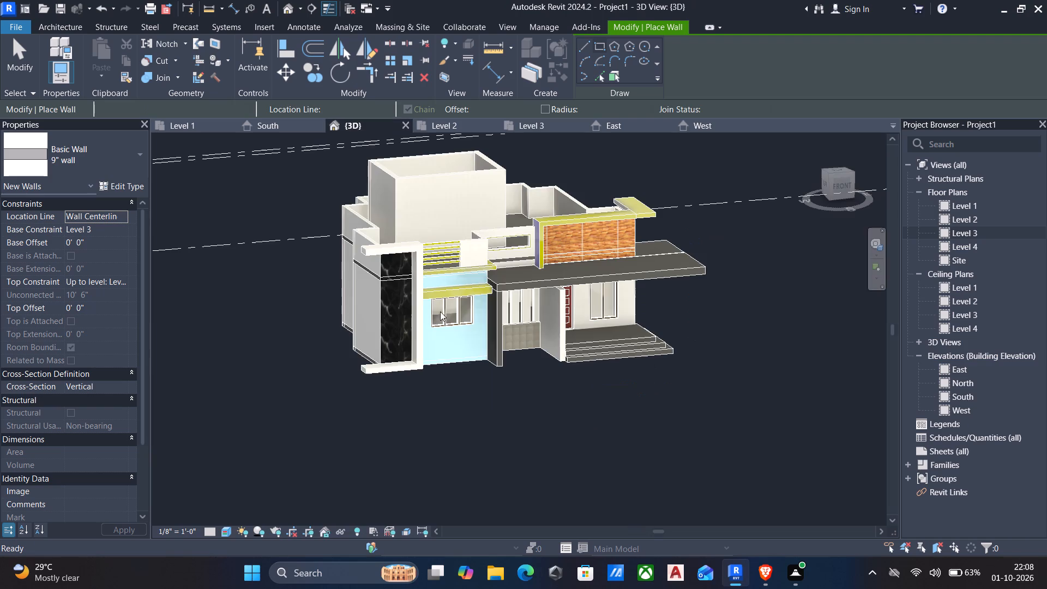
shift+middle_drag(455, 217, 438, 208)
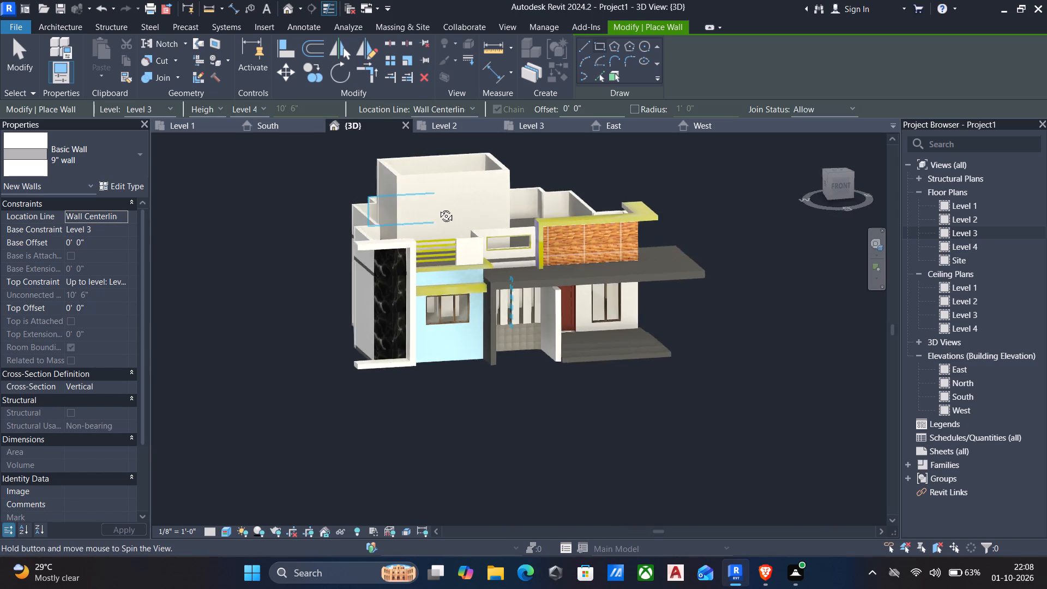
shift+middle_drag(438, 208, 436, 200)
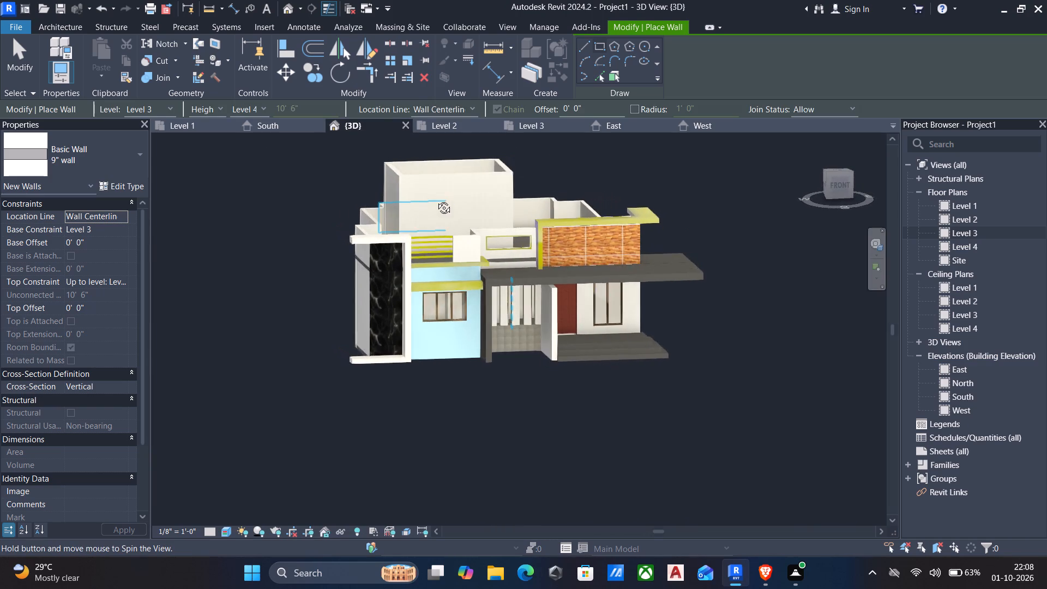
shift+middle_drag(436, 200, 408, 207)
key(Escape)
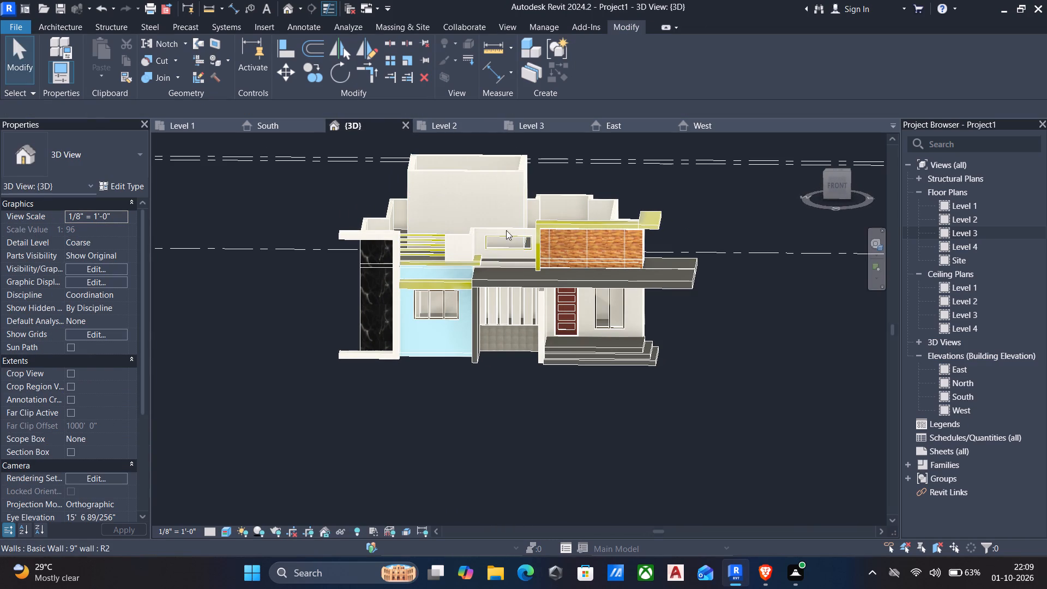
On Level 3, place a 3'6" x 7' five-panel wood door swinging inward in the new room's front wall, 4'-6" from its west wall.
double_click(972, 233)
text(dr)
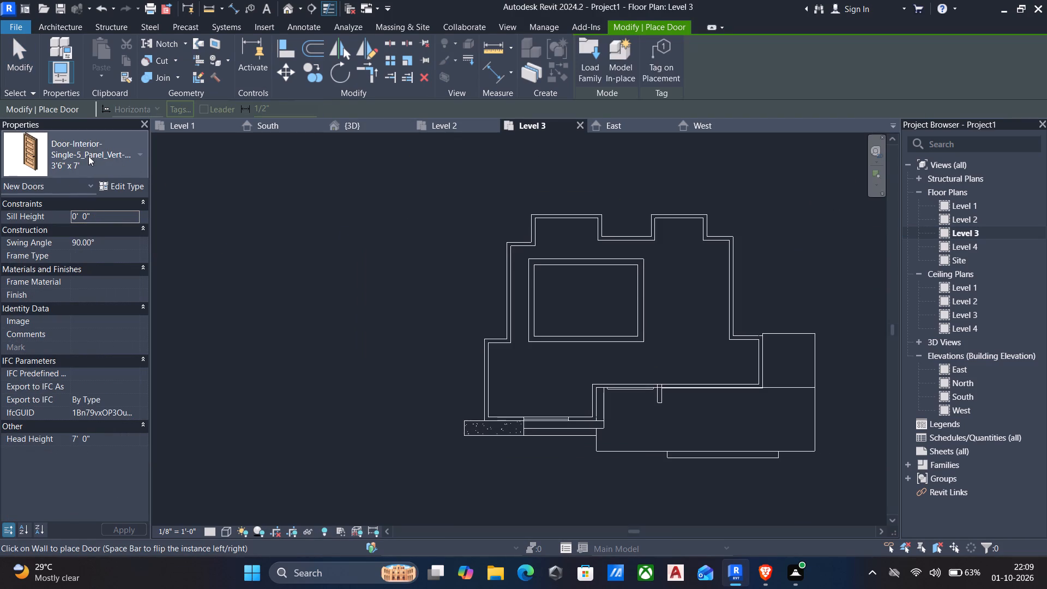
click(124, 187)
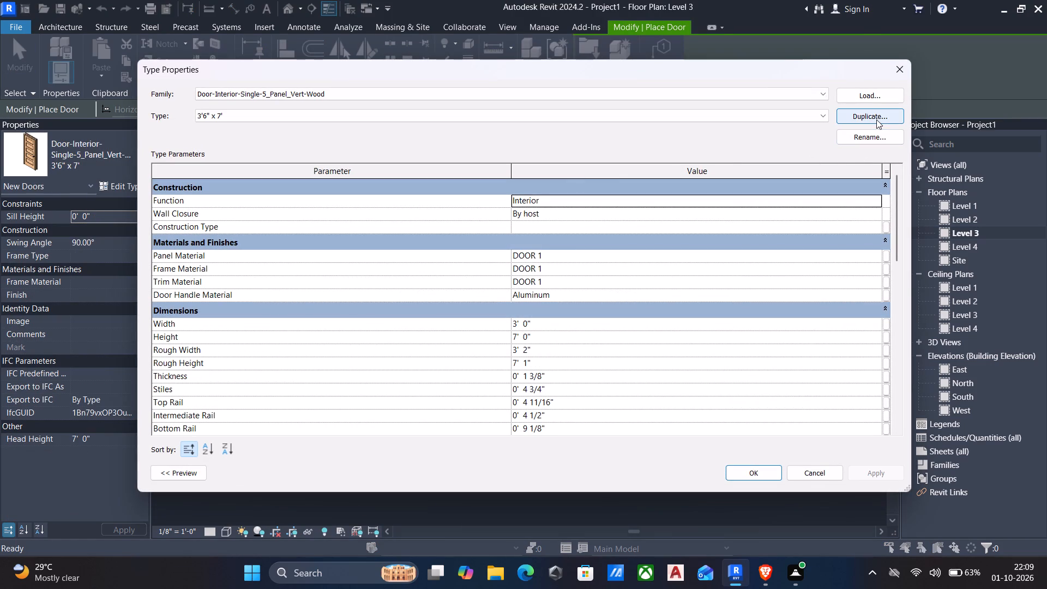
click(744, 474)
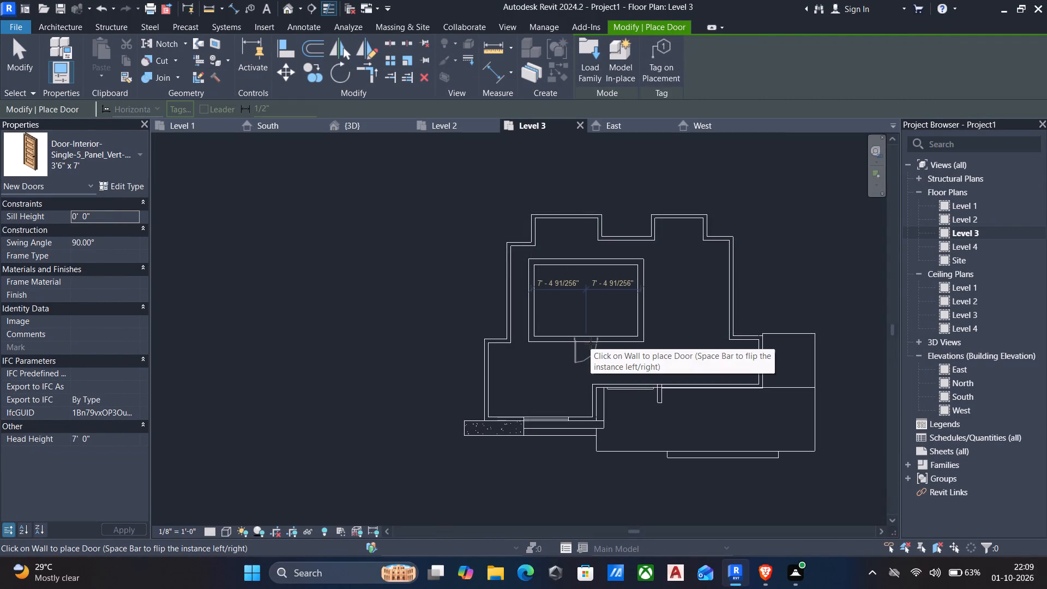
key(space)
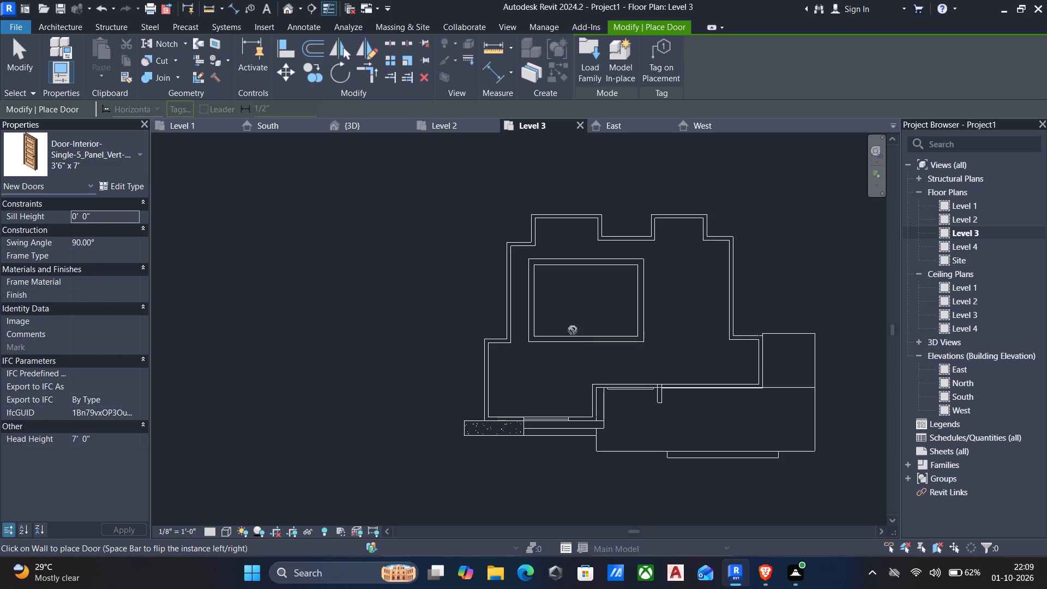
click(564, 335)
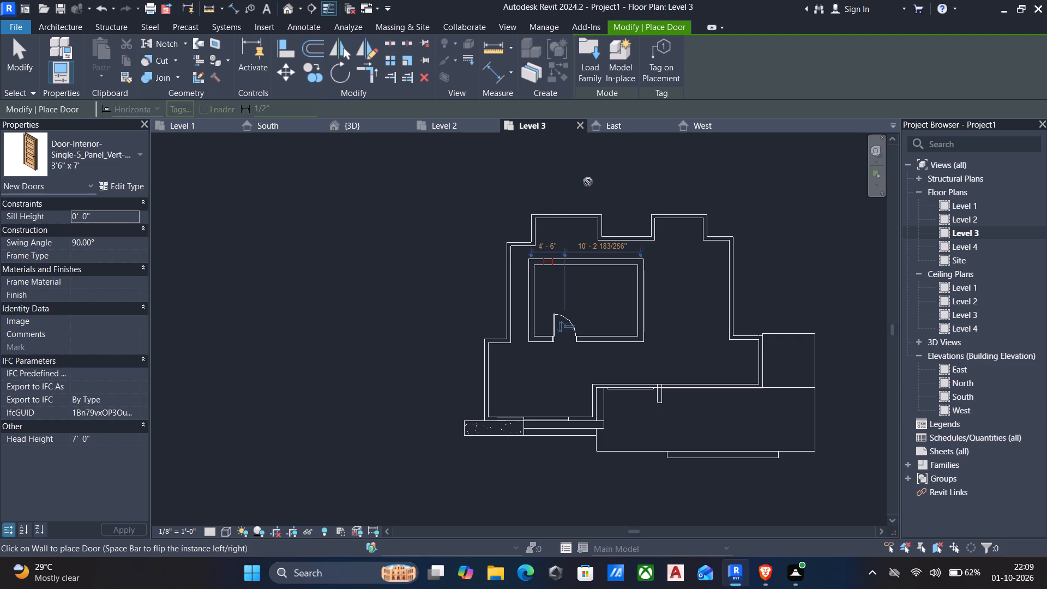
click(362, 128)
scroll(450, 241, up, 4)
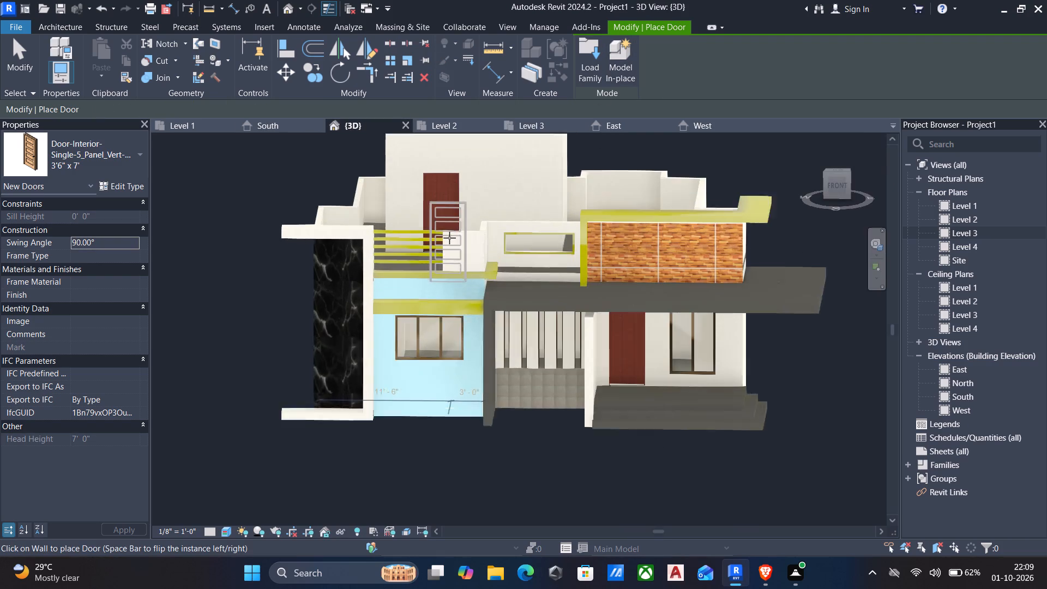
scroll(449, 237, down, 4)
key(Escape)
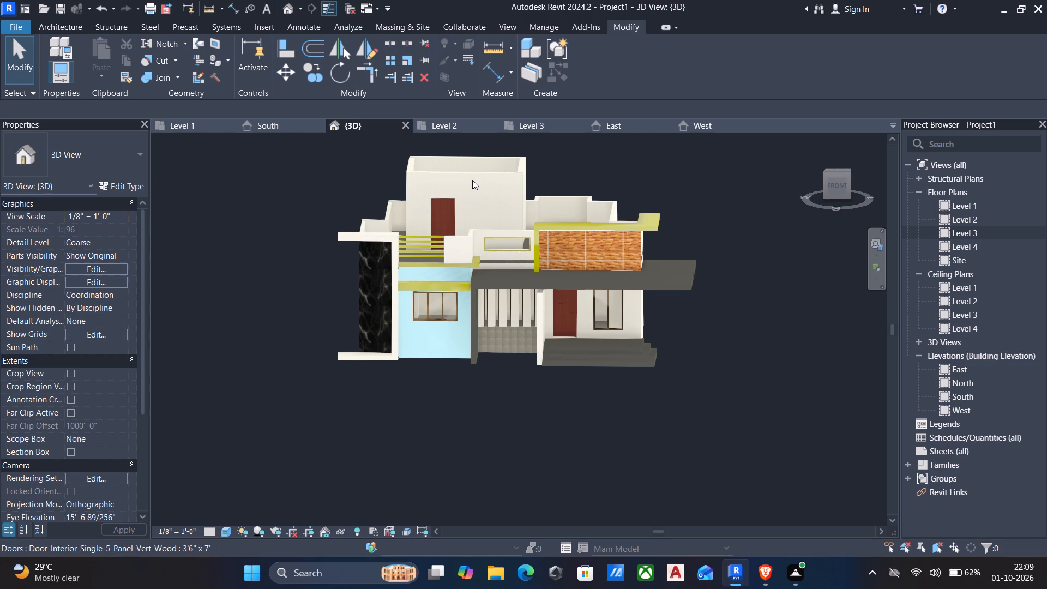
On Level 3, draw a Curtain Wall 1 segment about 4'-1" long within the new room's front wall, east of the door.
double_click(966, 236)
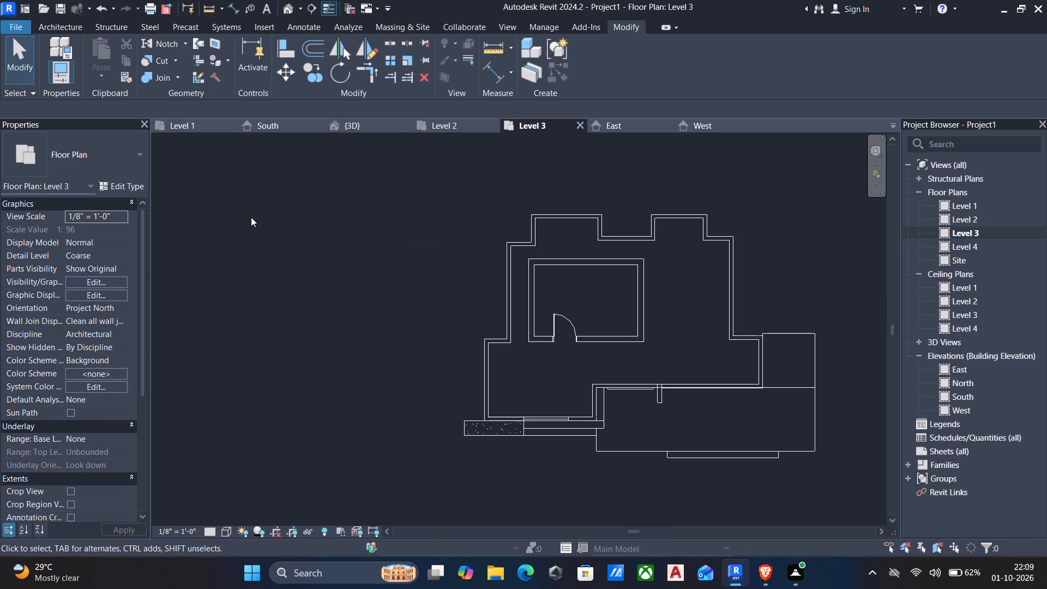
text(wa)
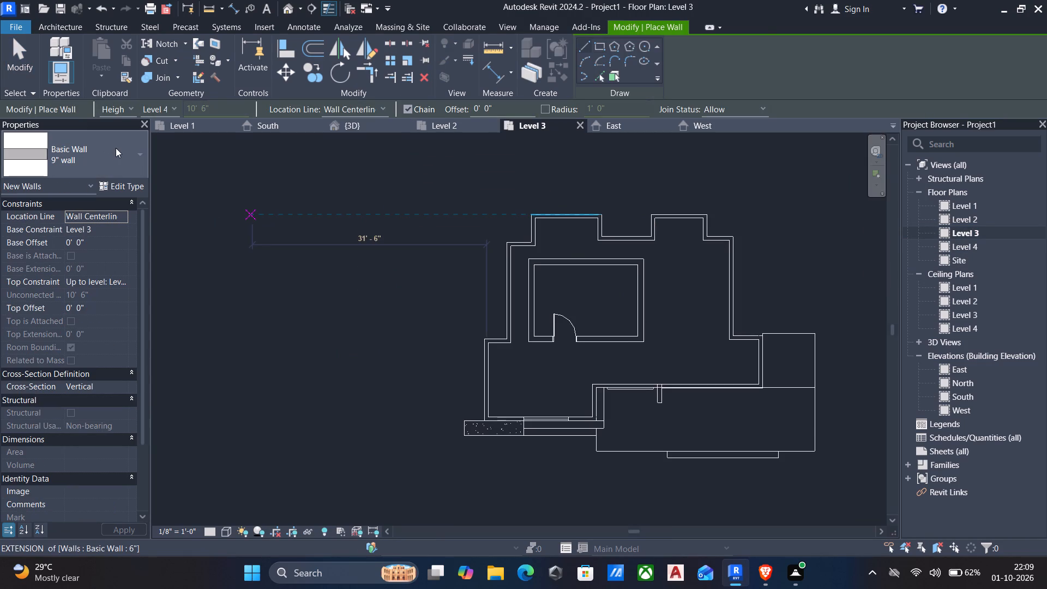
click(122, 153)
scroll(81, 408, down, 5)
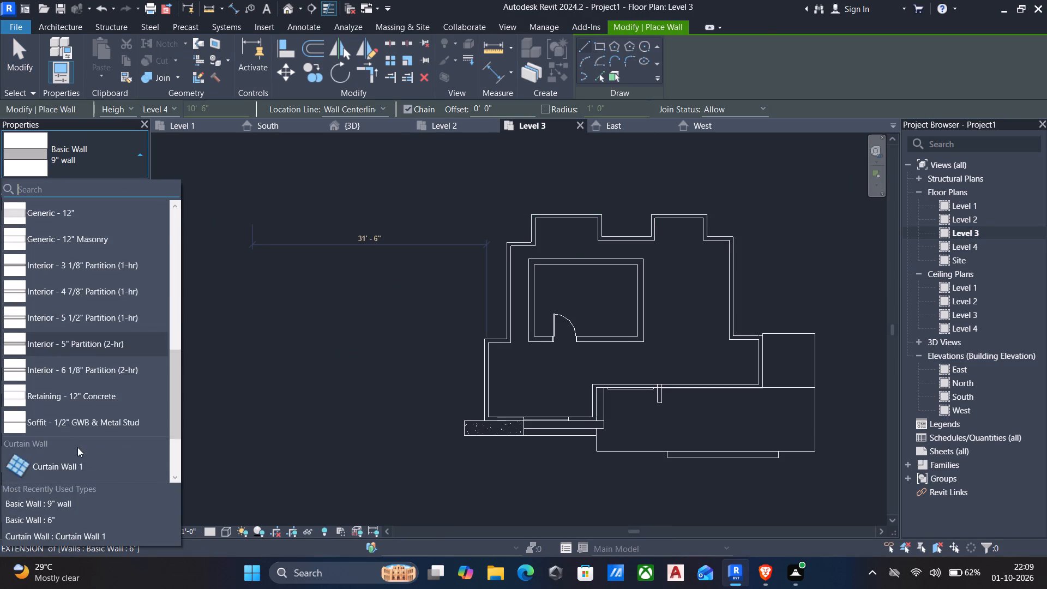
scroll(77, 443, down, 4)
click(74, 360)
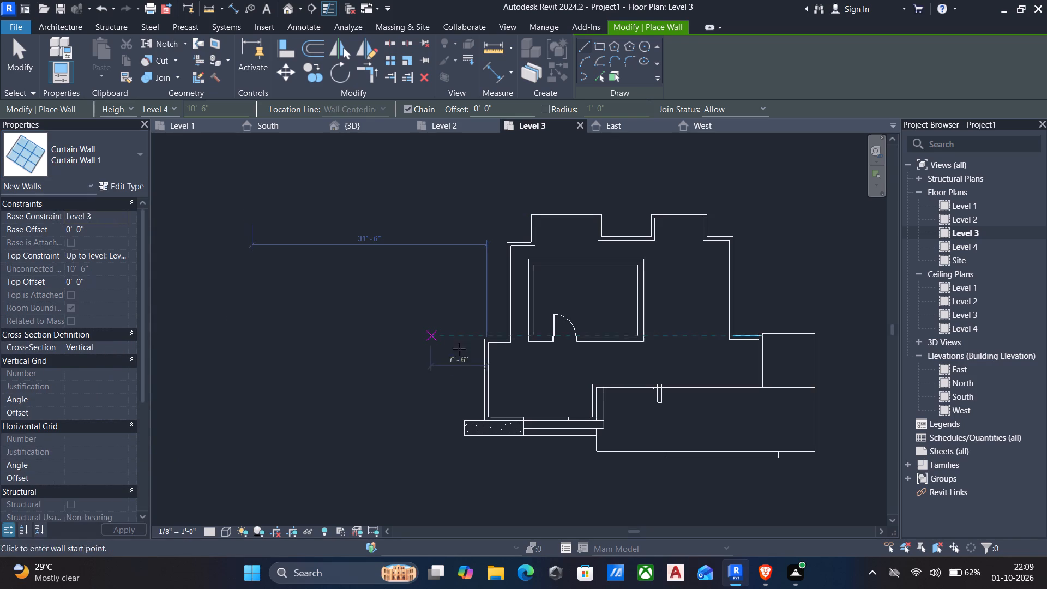
scroll(604, 338, up, 9)
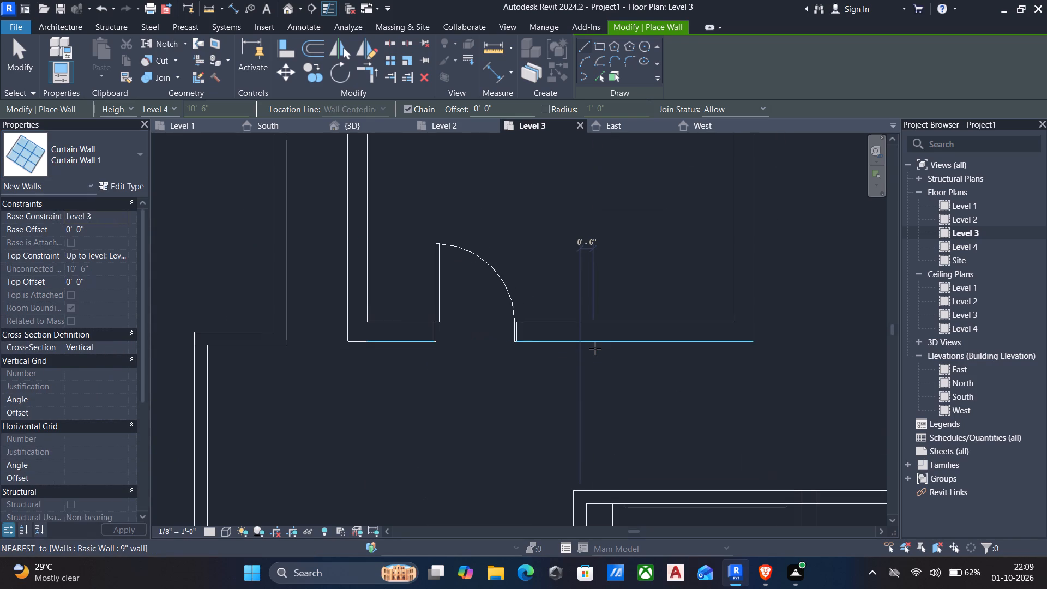
scroll(595, 348, up, 4)
click(585, 325)
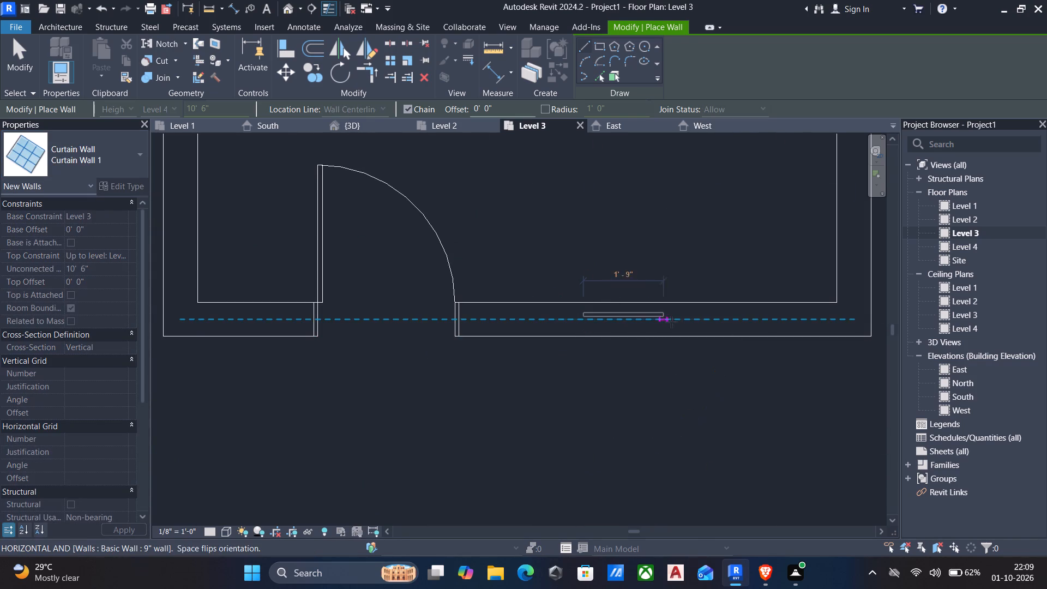
click(770, 323)
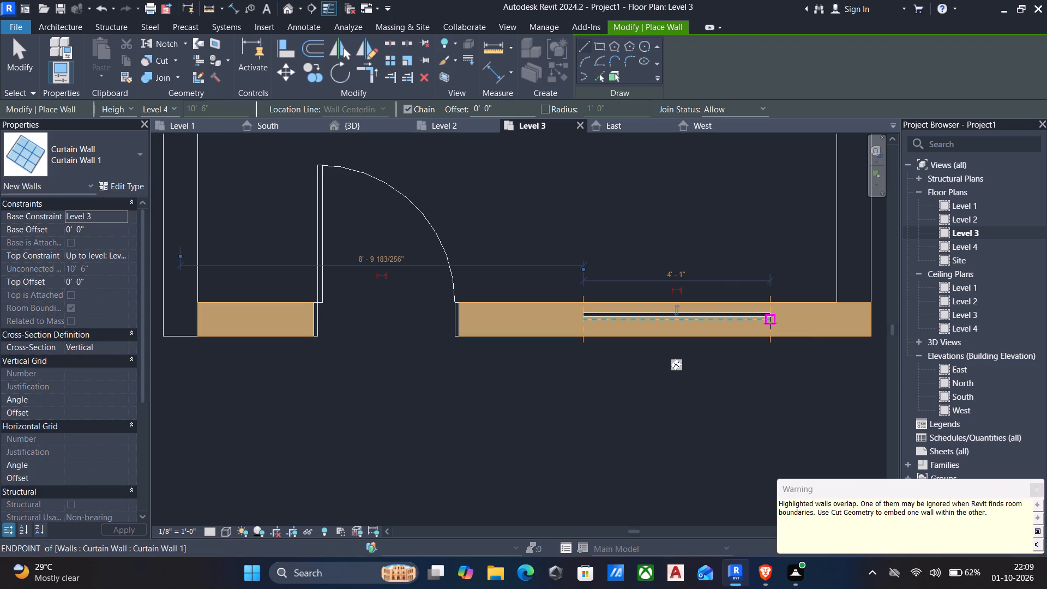
key(Escape)
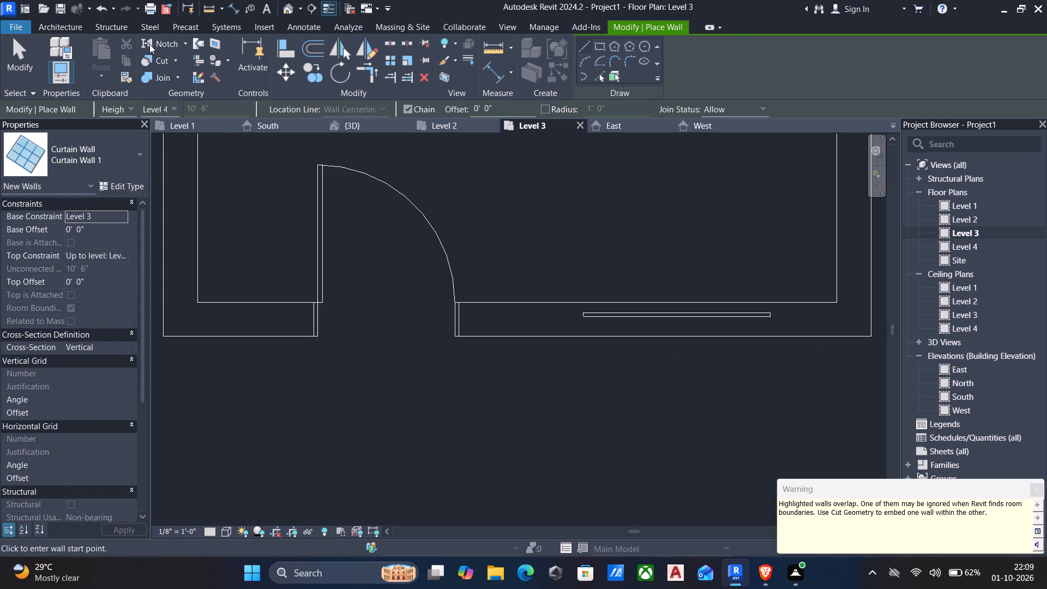
Cut the room's 9" front wall with the new curtain wall, dismissing the save reminder without saving.
click(146, 58)
click(601, 339)
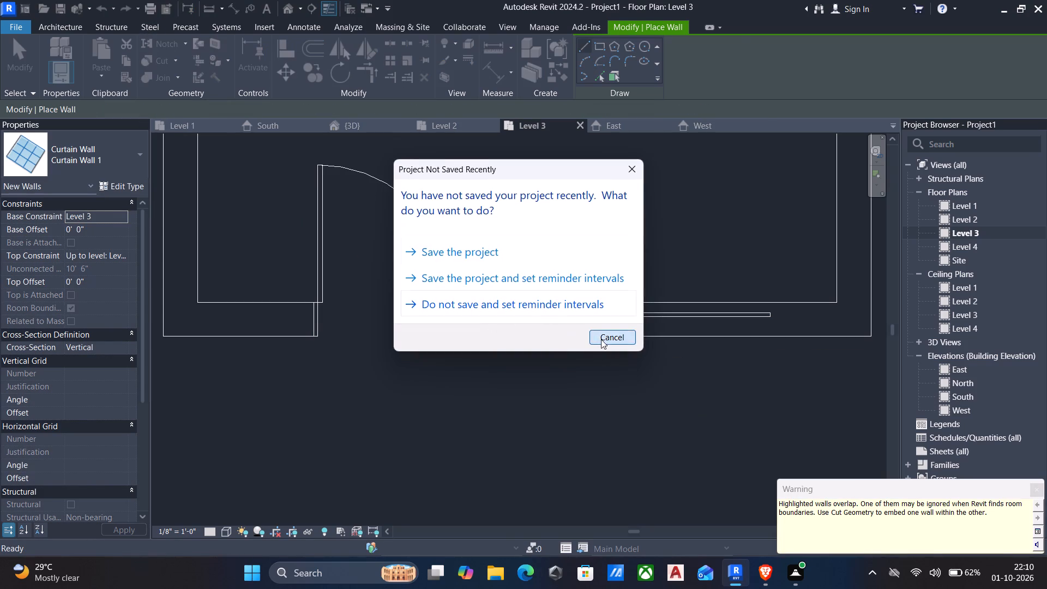
click(670, 302)
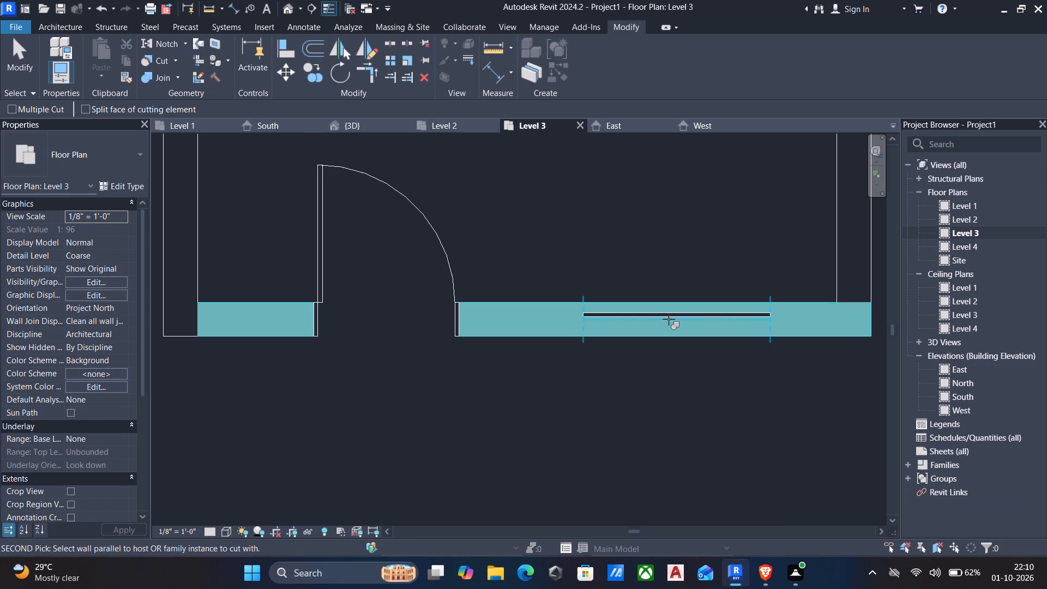
click(669, 319)
key(Escape)
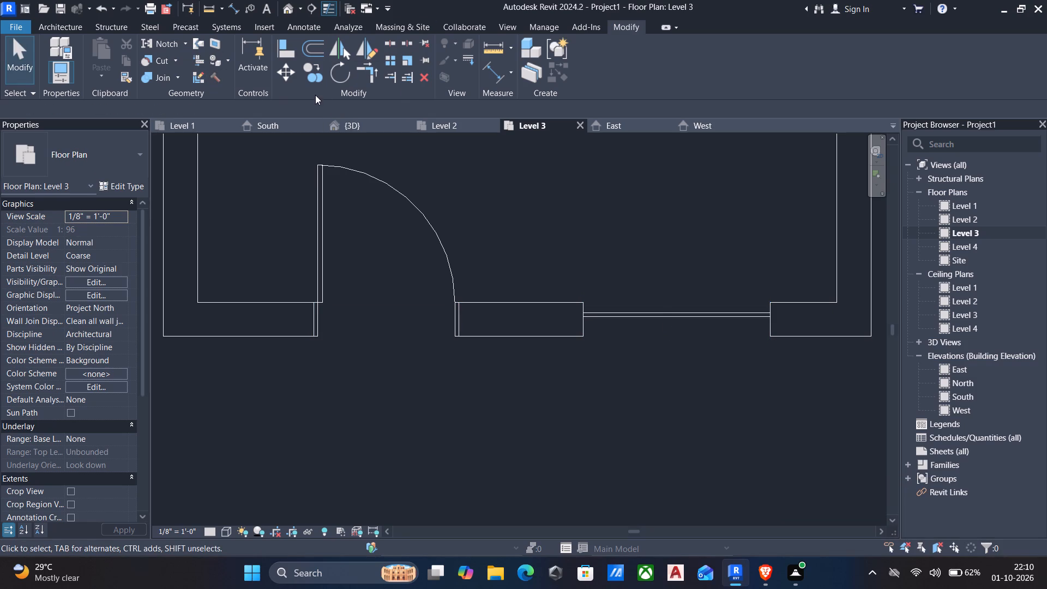
Set the 3D view's visual style to Shaded, with the new upper room and front facade in view.
click(359, 121)
scroll(458, 217, down, 3)
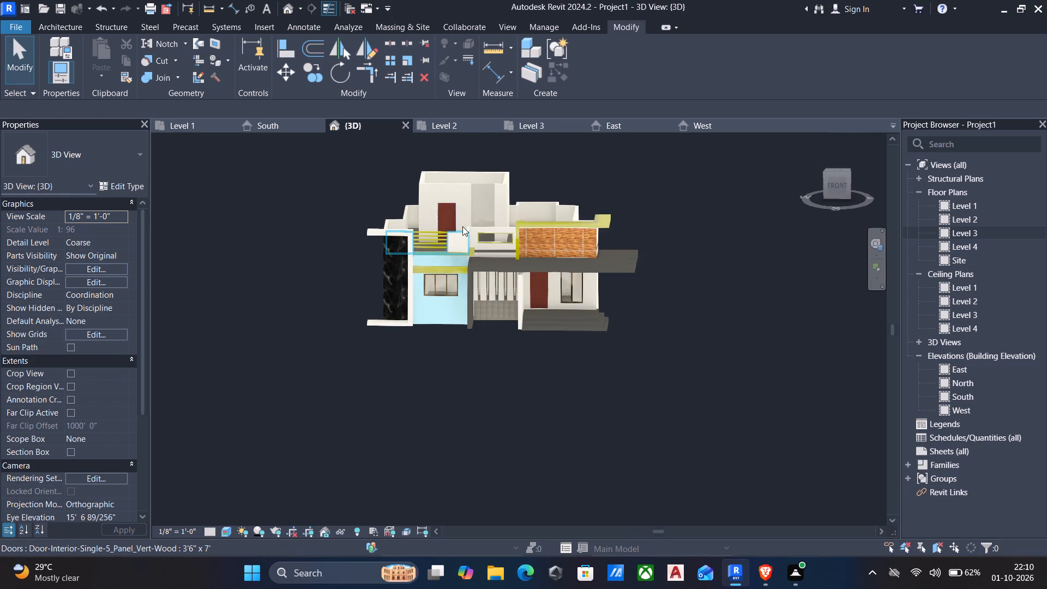
scroll(467, 199, up, 5)
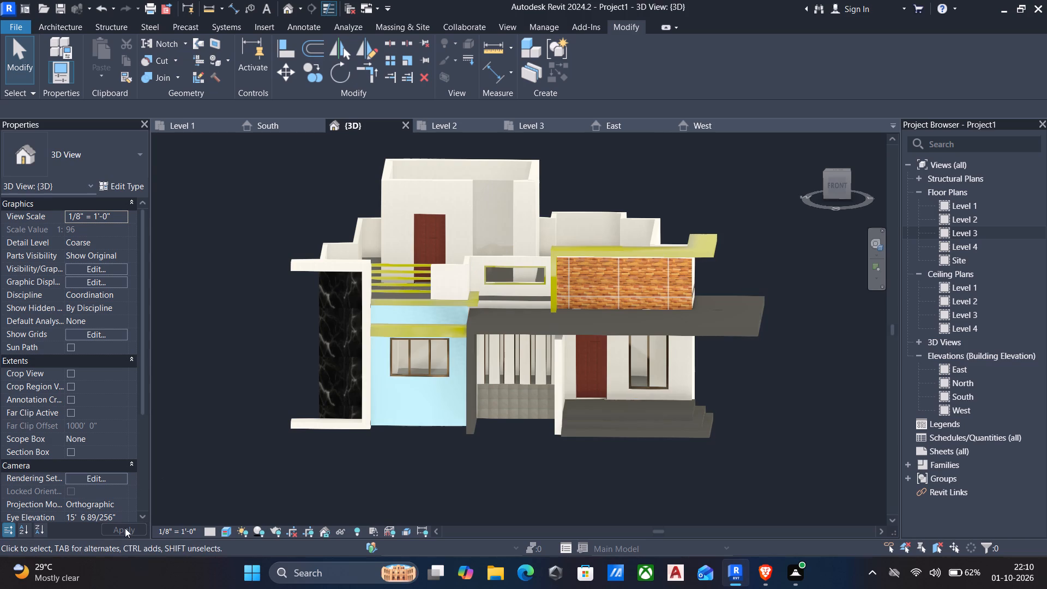
click(227, 530)
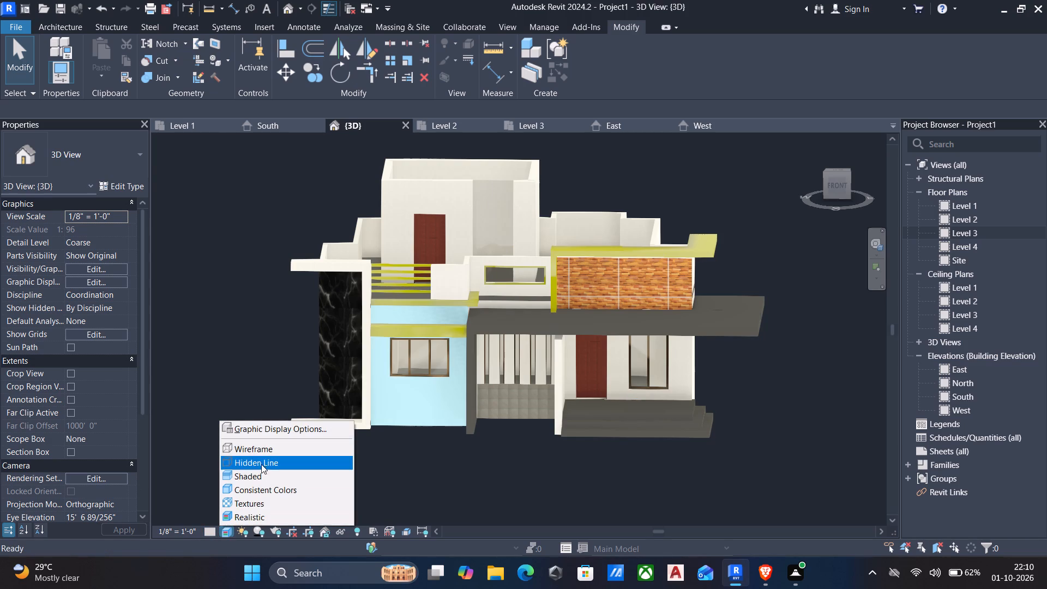
click(248, 476)
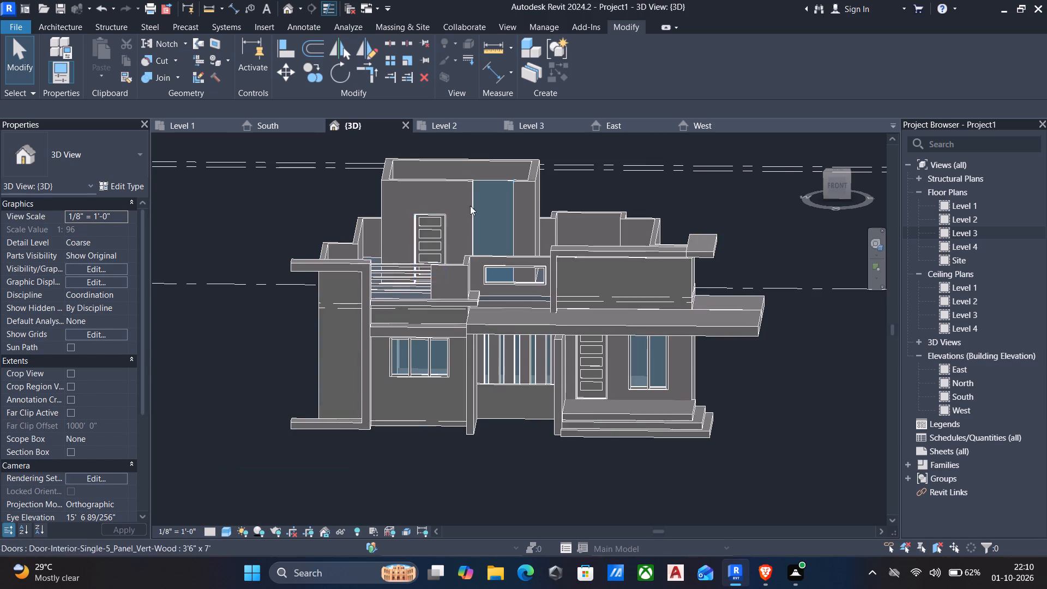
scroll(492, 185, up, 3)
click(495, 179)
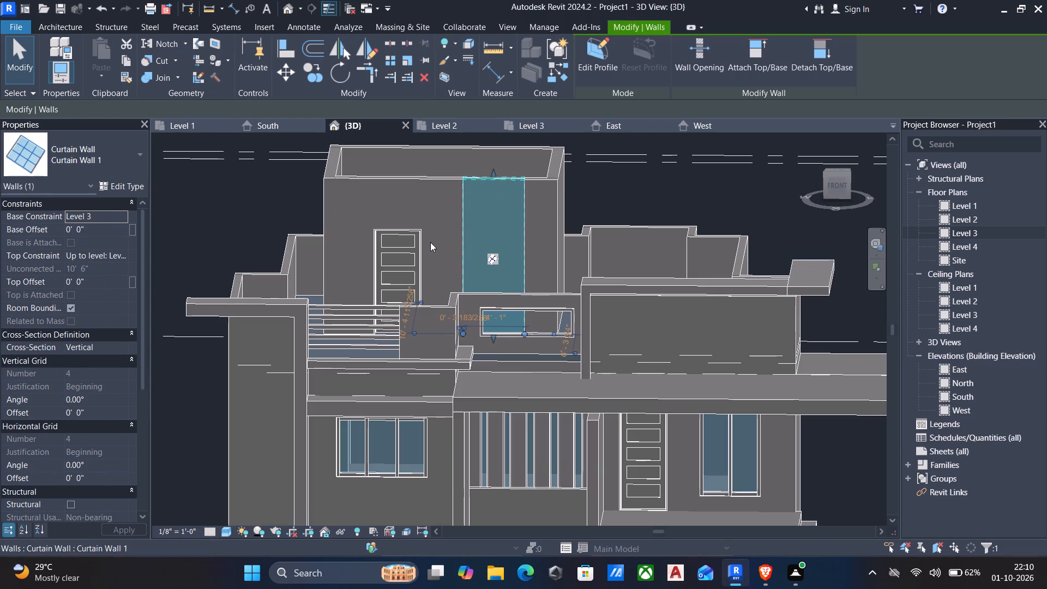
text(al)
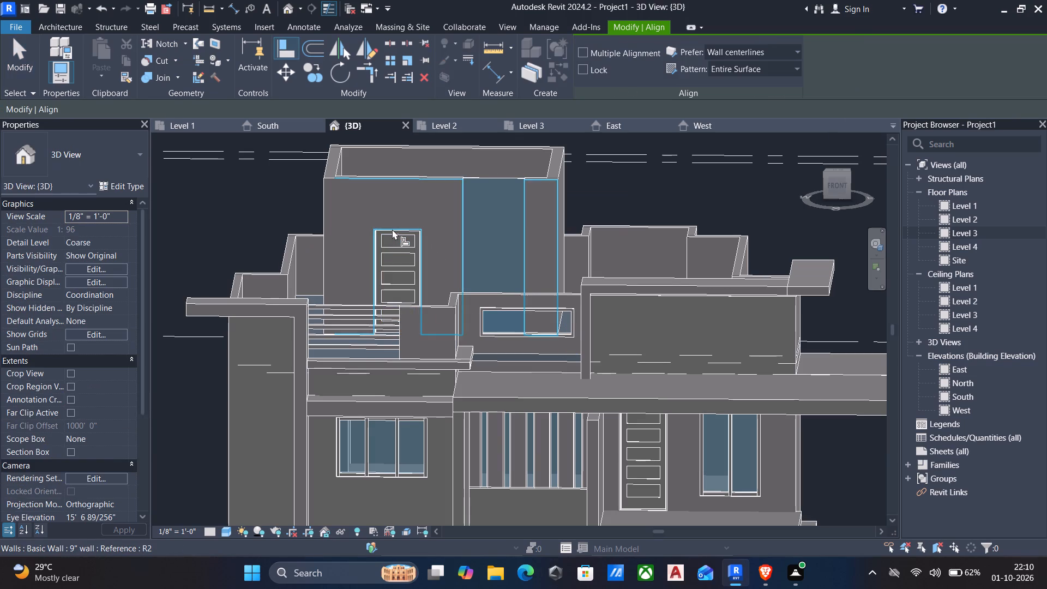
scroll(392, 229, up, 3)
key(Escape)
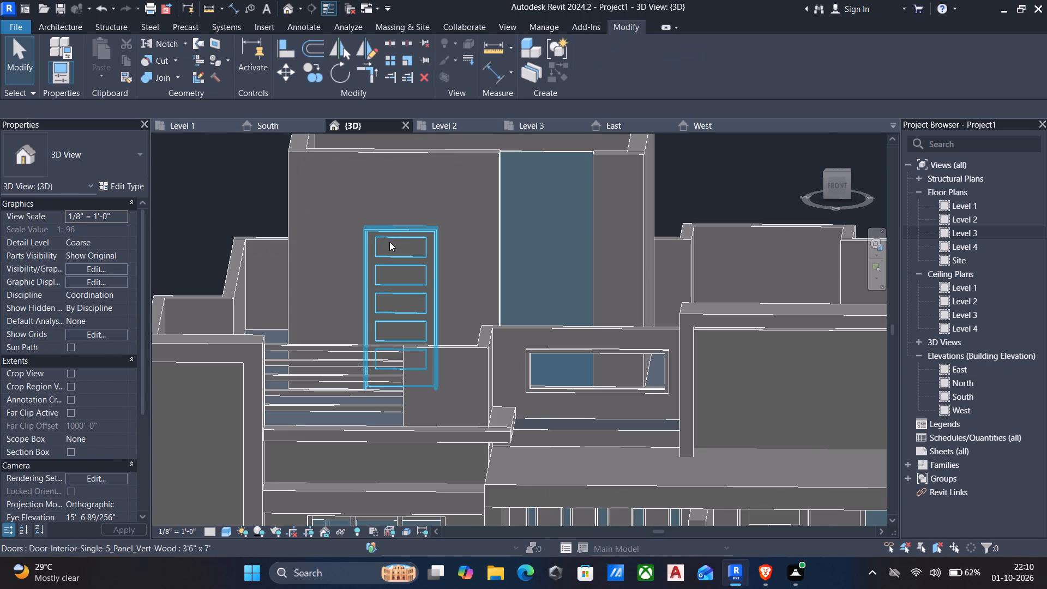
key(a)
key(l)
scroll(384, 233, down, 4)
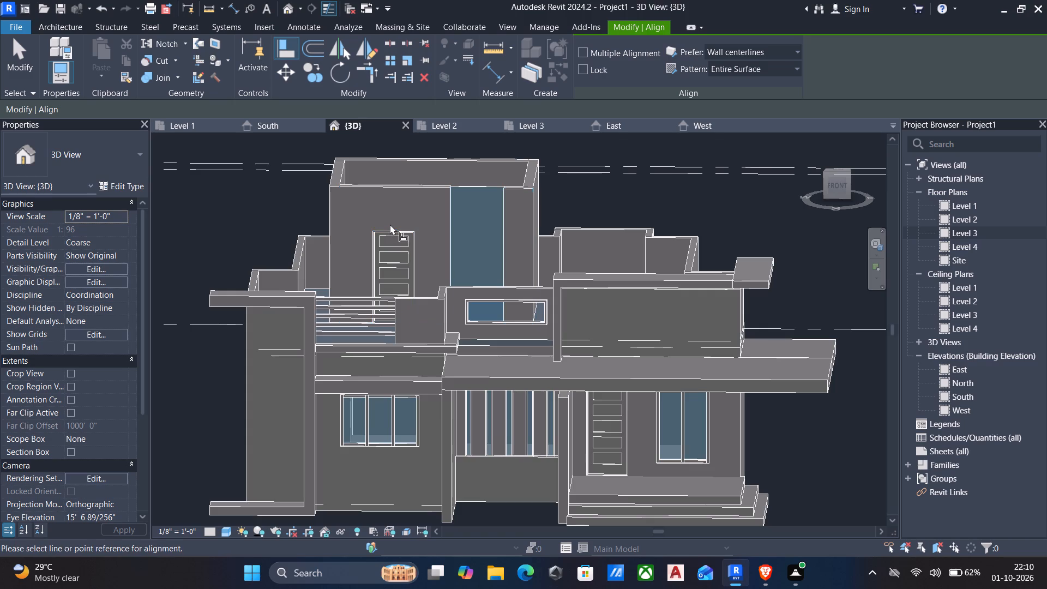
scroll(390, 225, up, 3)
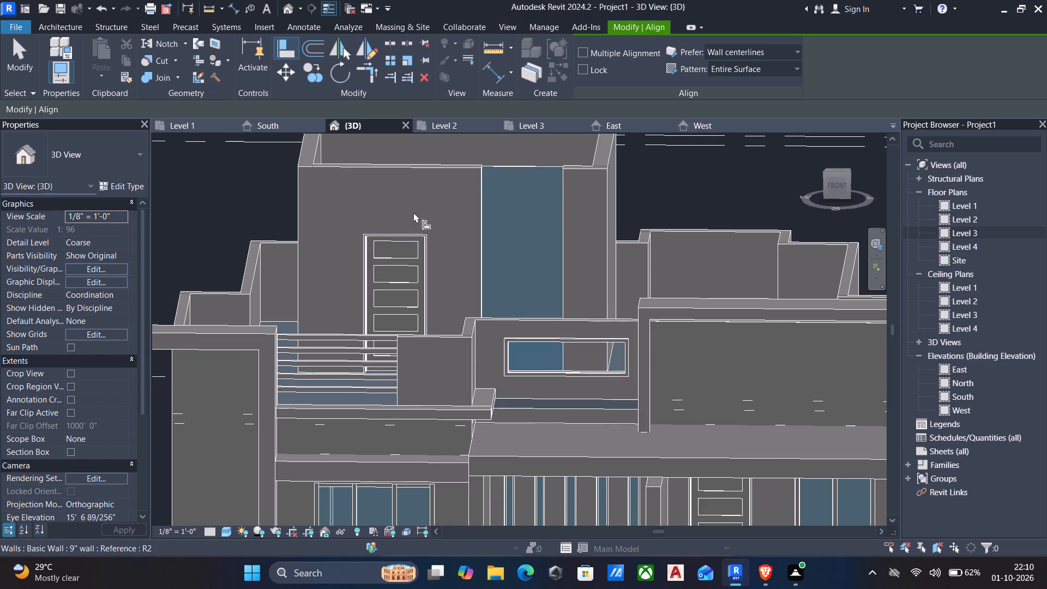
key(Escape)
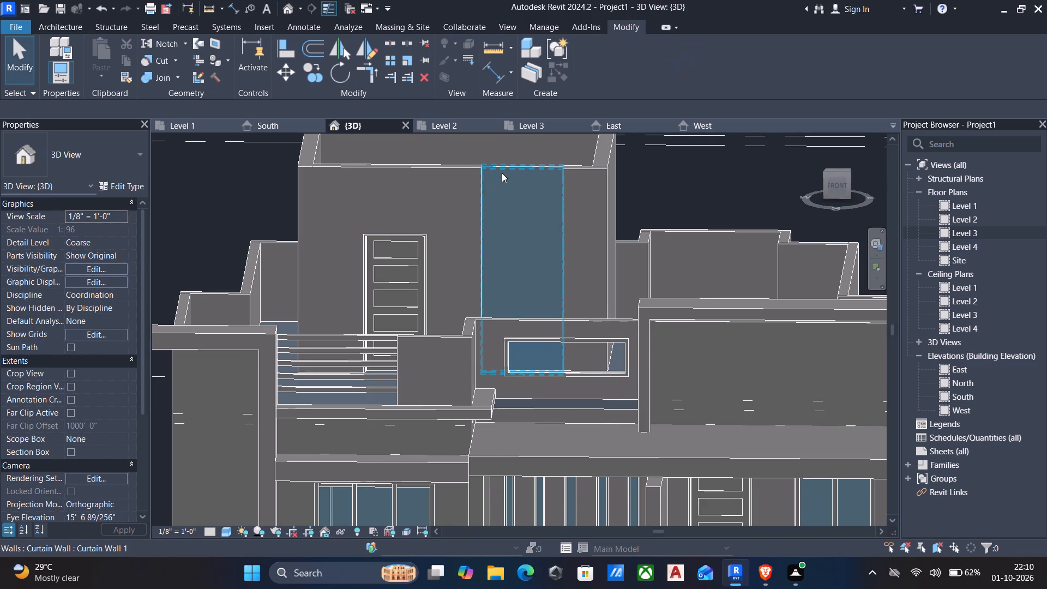
Set the upper room's Curtain Wall 1 to a top offset of -3' and a base offset of 3'.
click(502, 173)
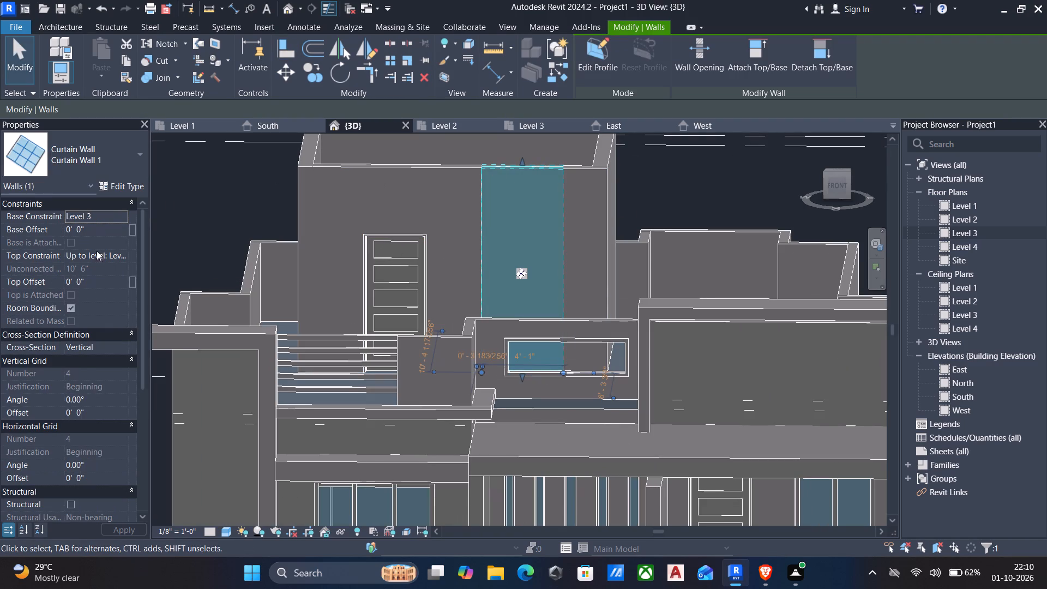
click(107, 283)
key(minus)
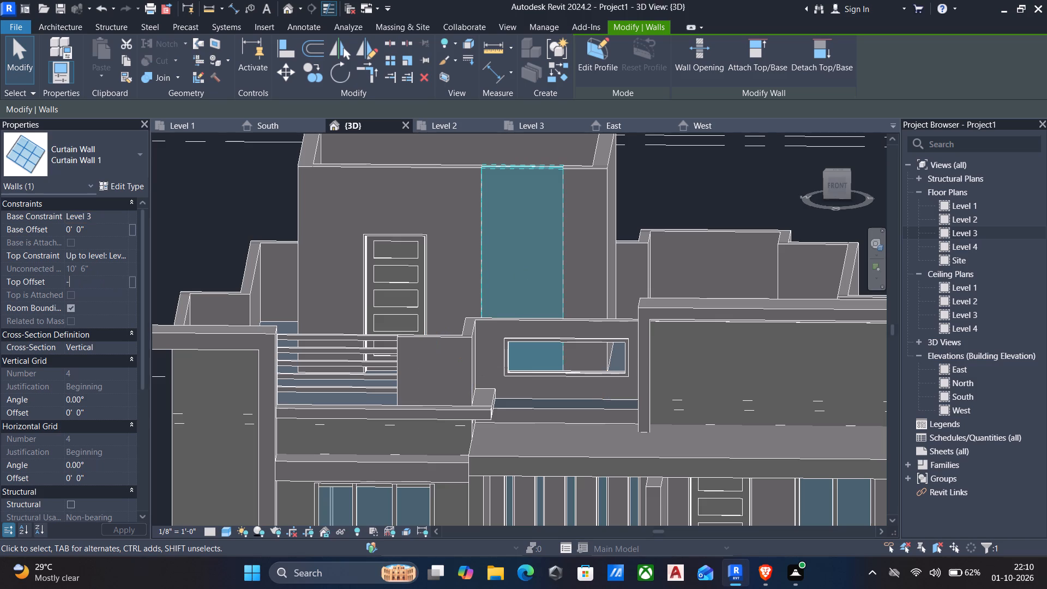
key(3)
key(shift+quotedbl)
key(BackSpace)
key(BackSpace)
key(BackSpace)
key(BackSpace)
text(-3)
key(apostrophe)
key(Return)
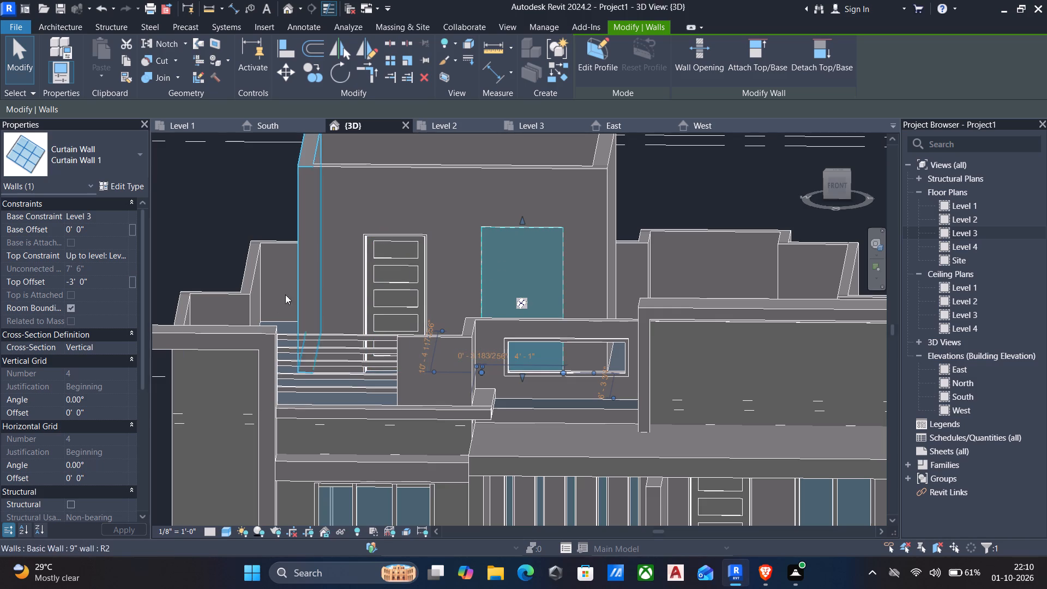
click(100, 230)
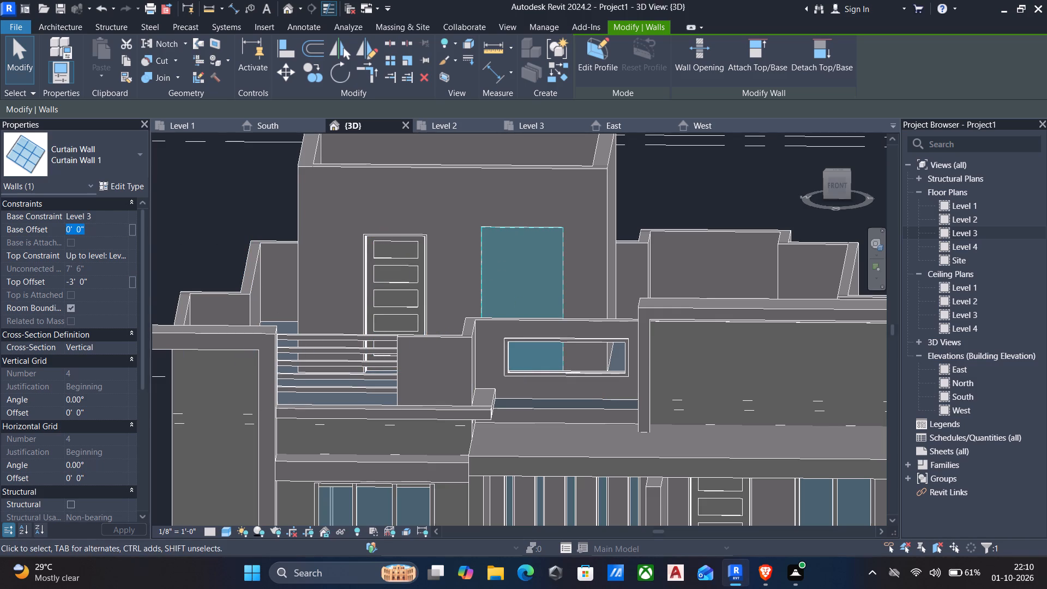
text(3')
key(Return)
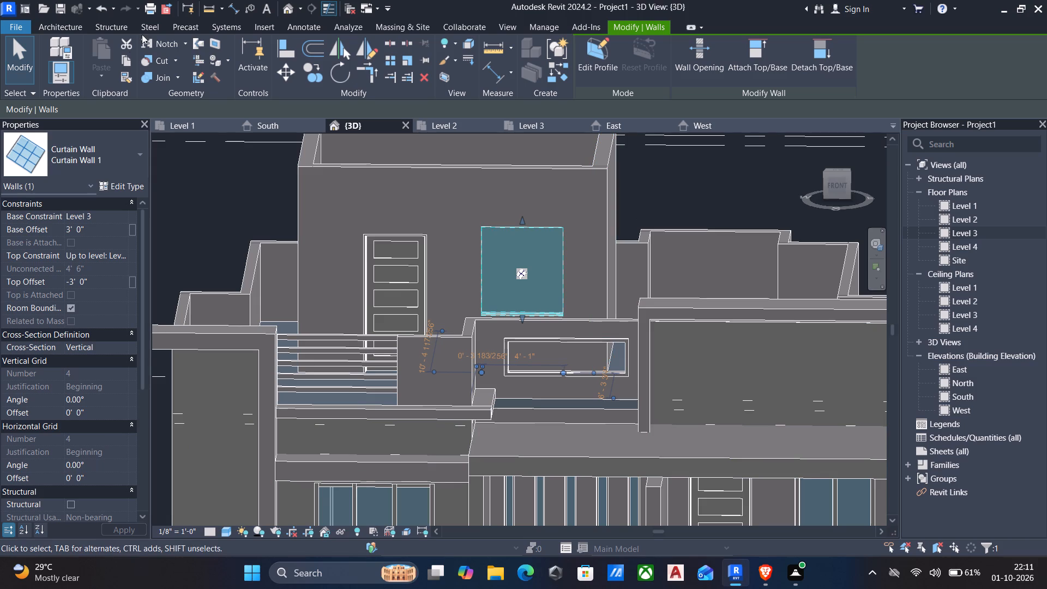
Add two vertical curtain grid lines that divide the upper room's curtain wall into three equal panels.
click(69, 26)
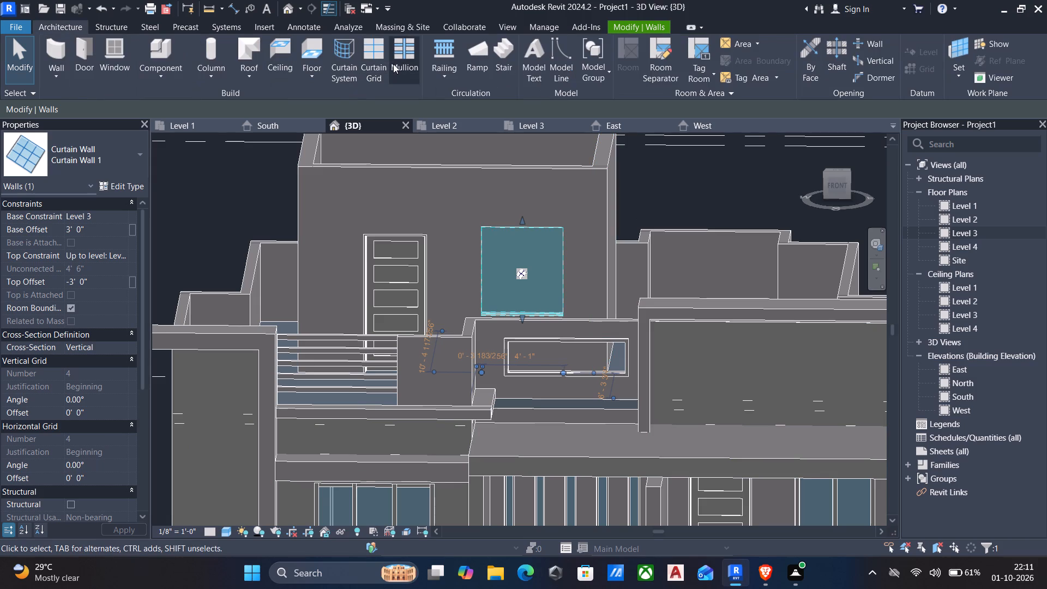
click(377, 61)
scroll(512, 234, up, 3)
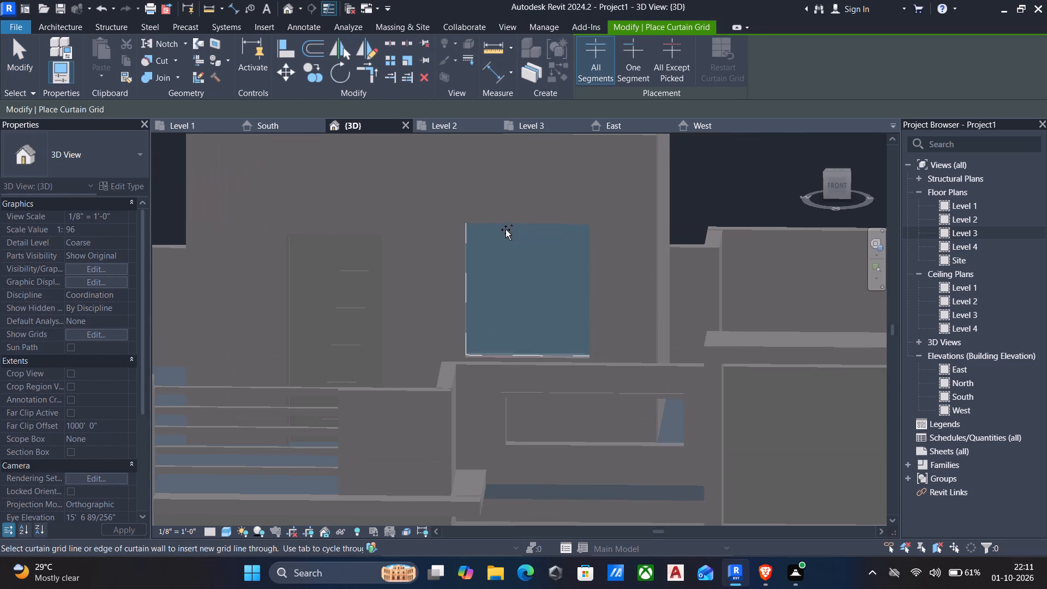
click(503, 227)
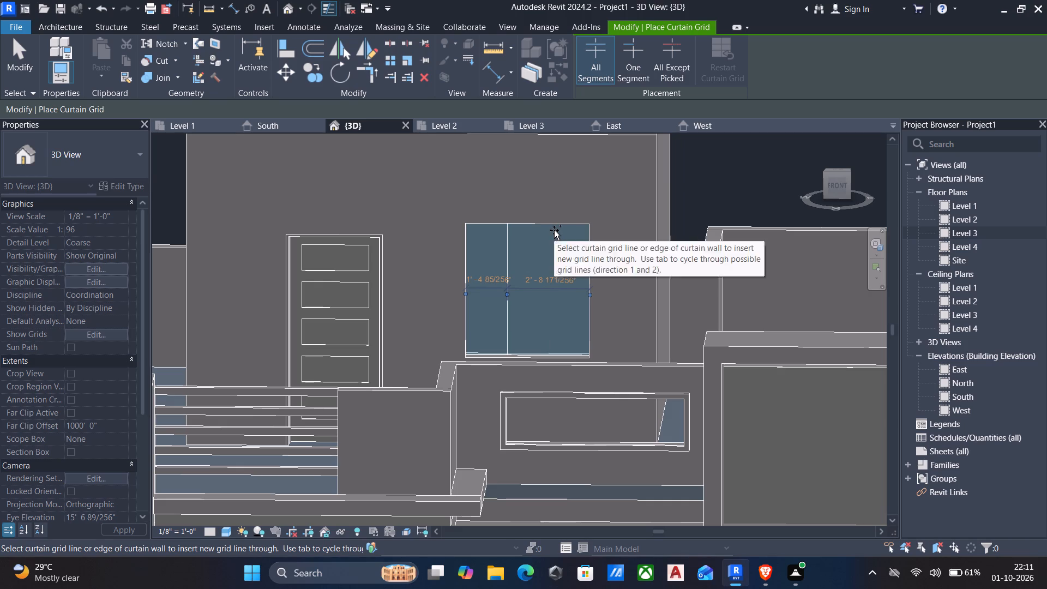
click(553, 224)
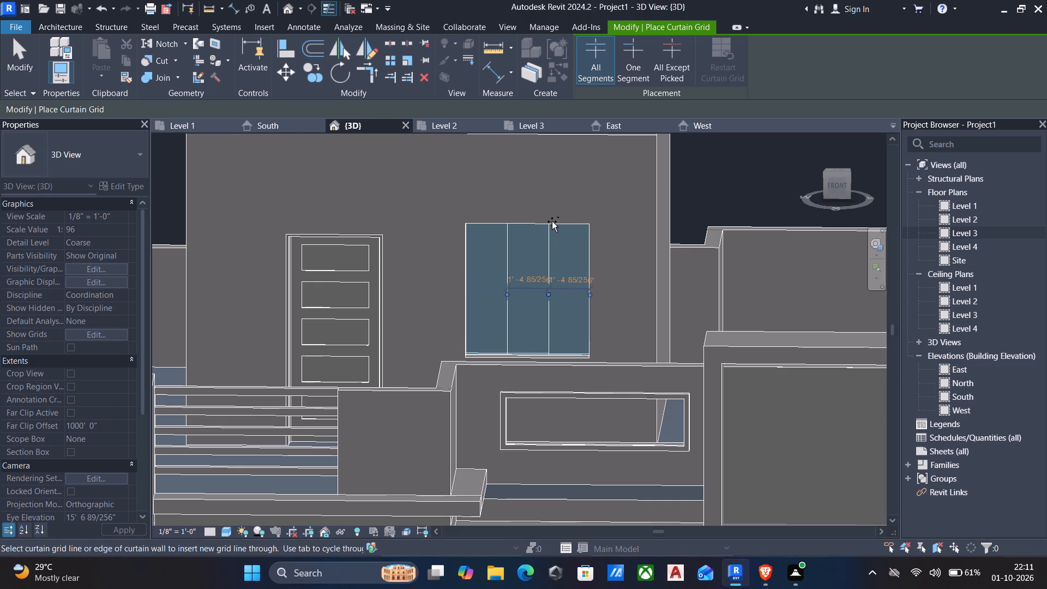
key(Escape)
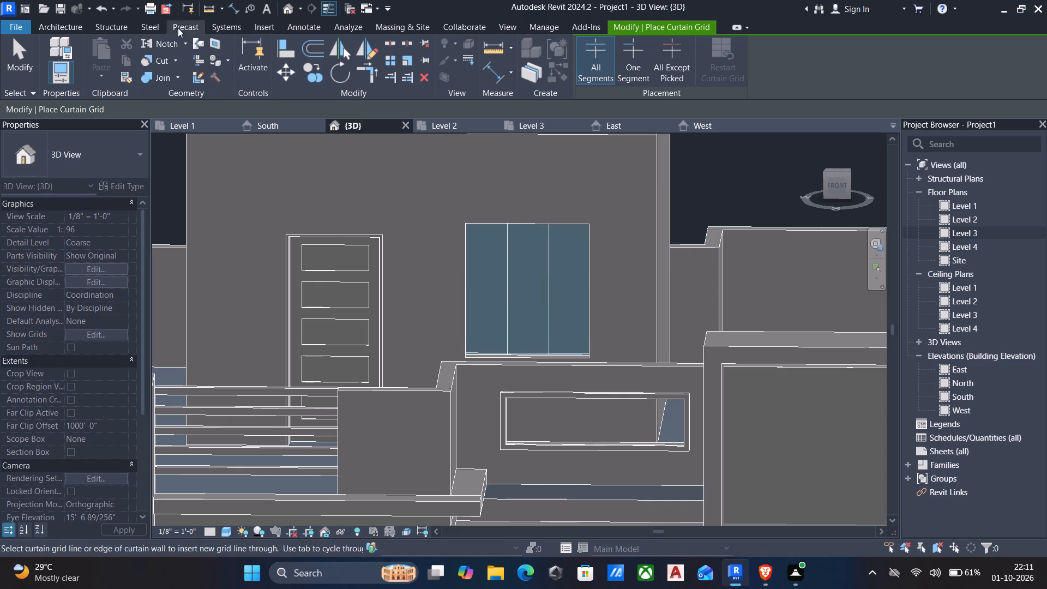
Place 2.5" x 5" rectangular mullions on all grid lines of the upper room's curtain wall.
click(69, 23)
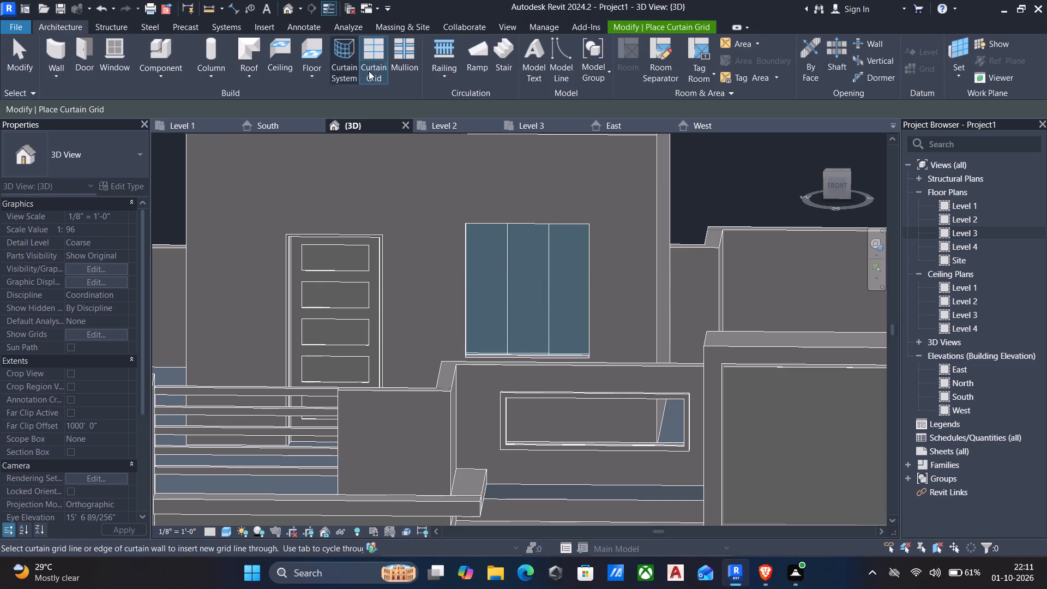
click(404, 53)
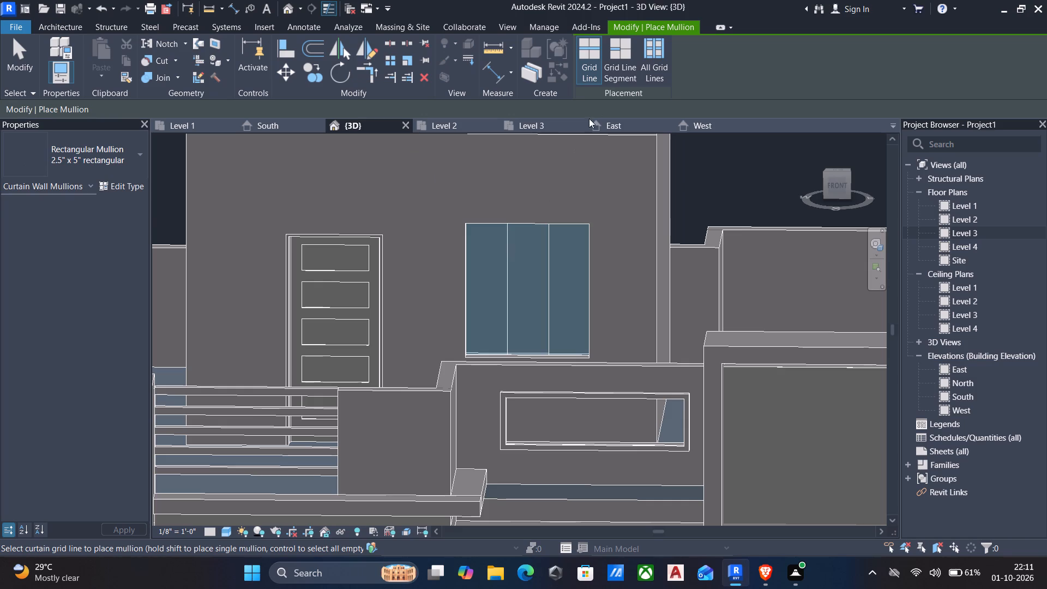
click(653, 51)
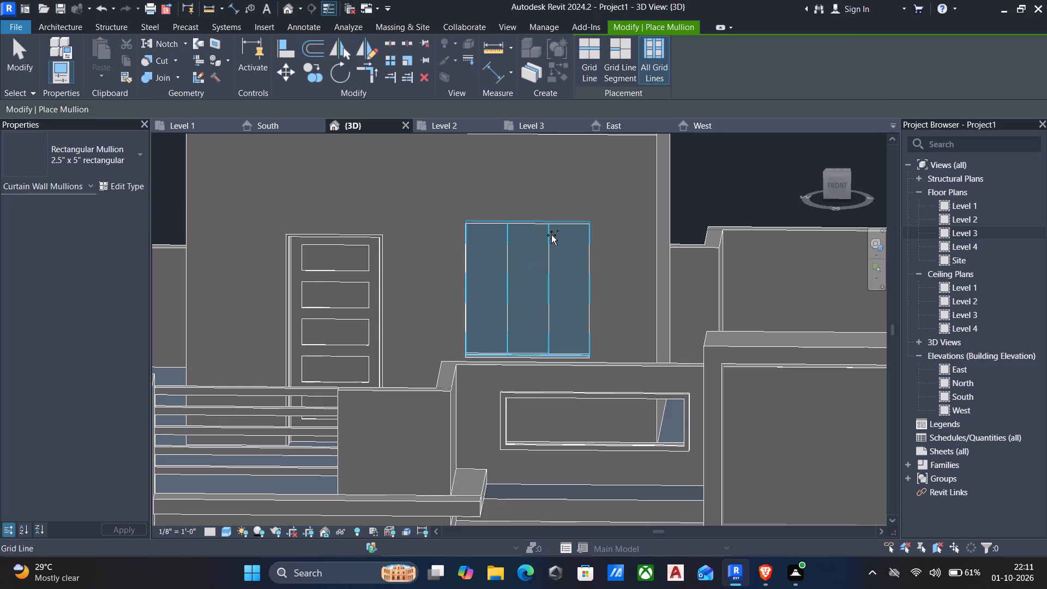
click(553, 232)
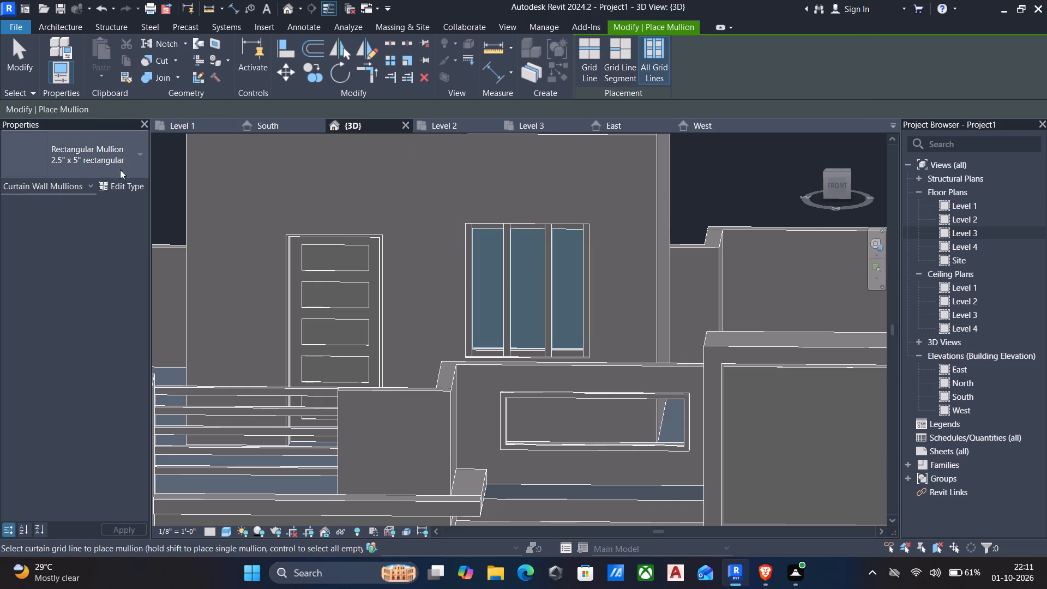
scroll(466, 263, down, 4)
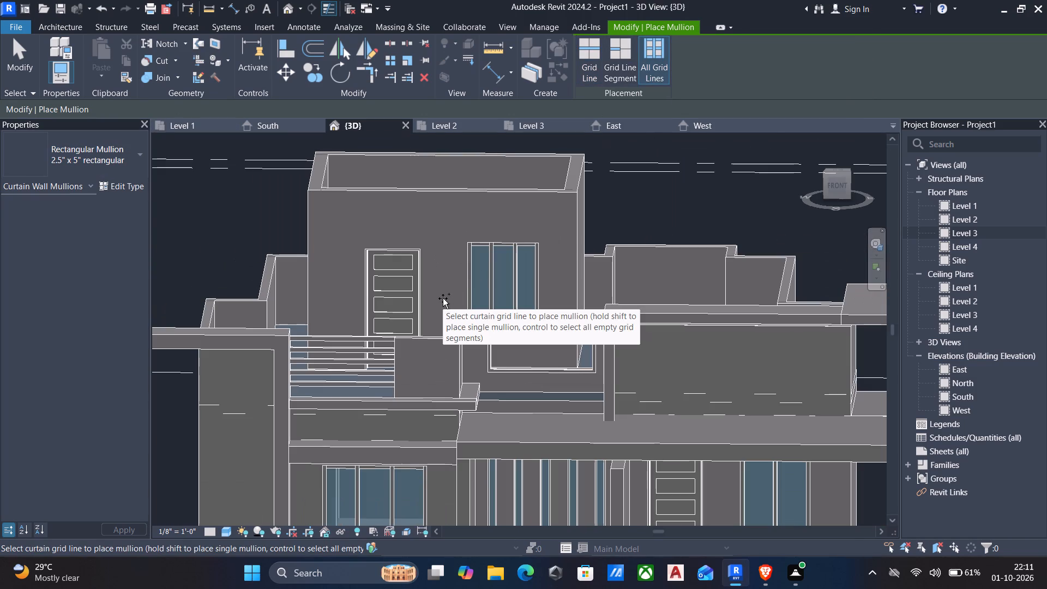
scroll(420, 267, up, 5)
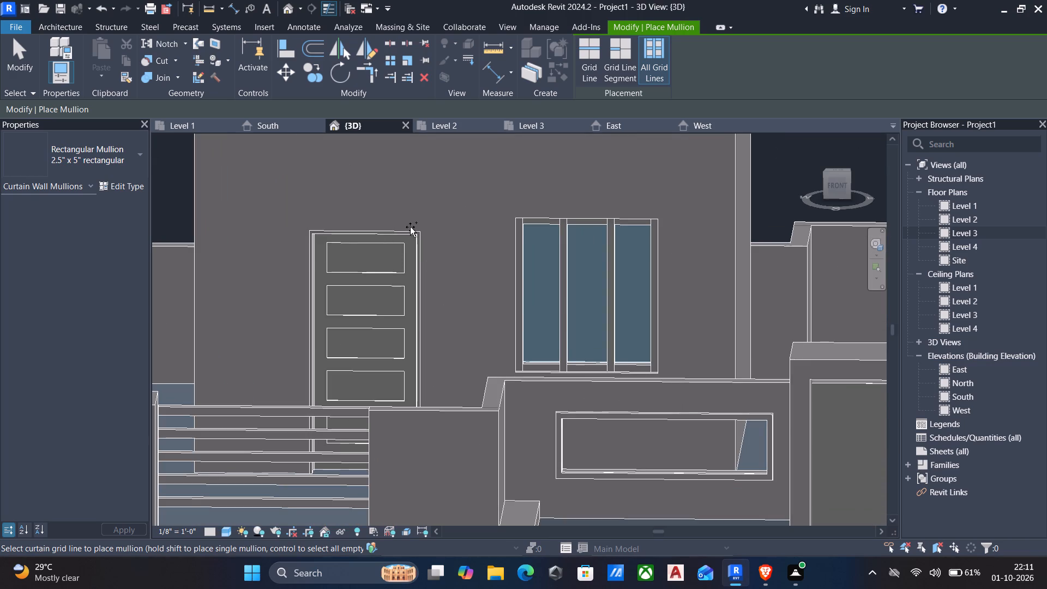
key(Escape)
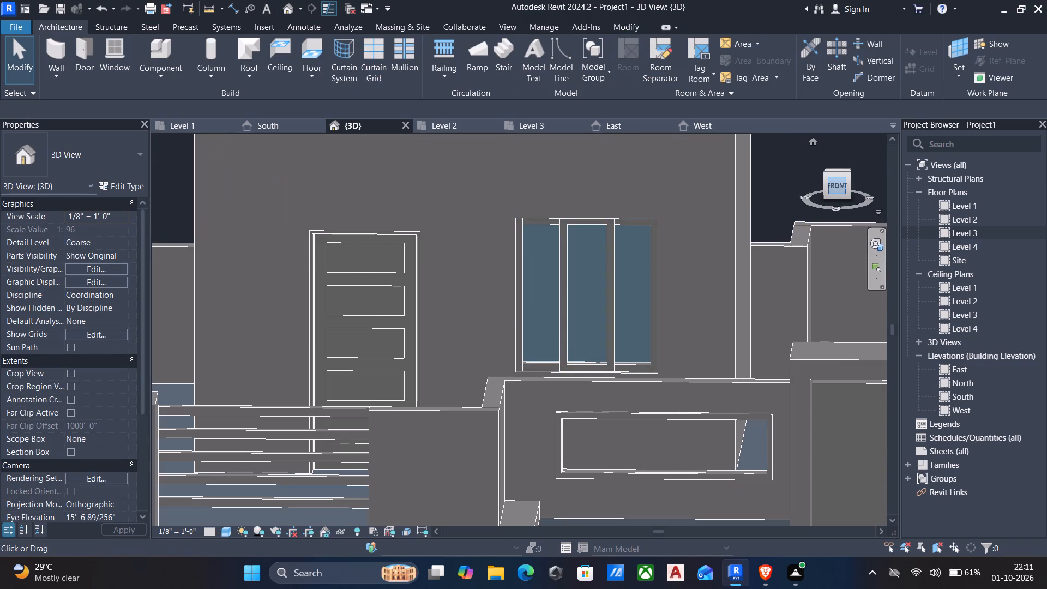
In the front orientation of the 3D view, align the top of the upper room's curtain wall with the top of the adjacent door.
click(841, 182)
scroll(547, 374, up, 5)
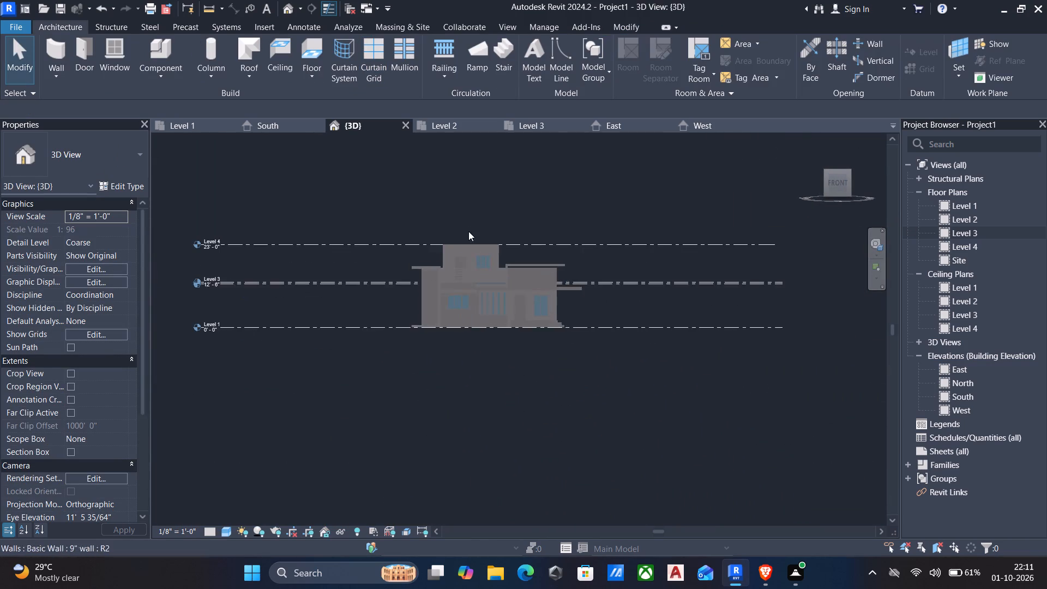
scroll(469, 229, up, 4)
scroll(418, 308, up, 5)
scroll(553, 238, up, 6)
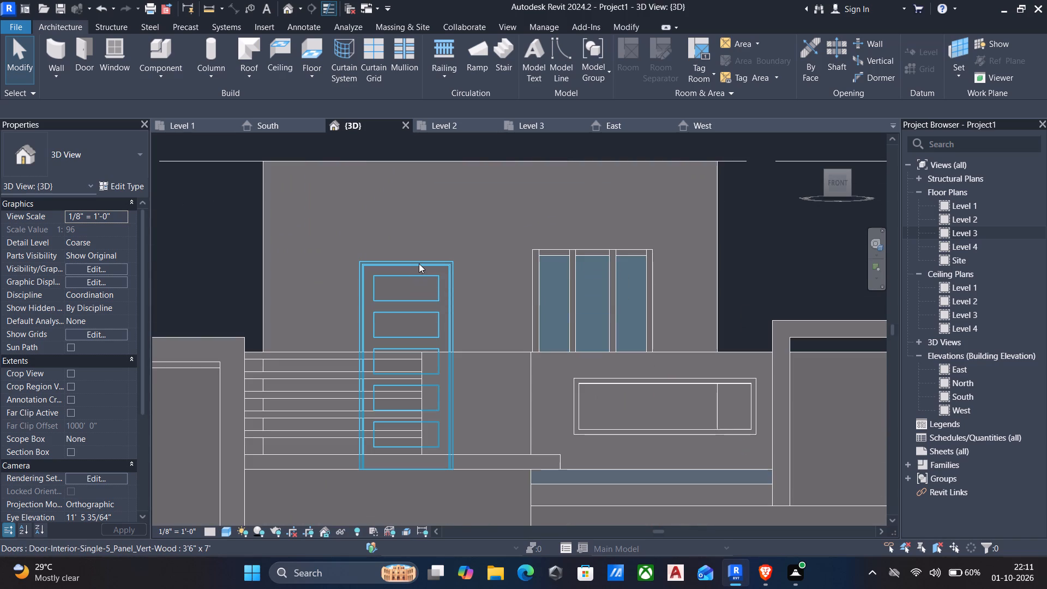
scroll(419, 263, down, 2)
middle_drag(419, 267, 414, 291)
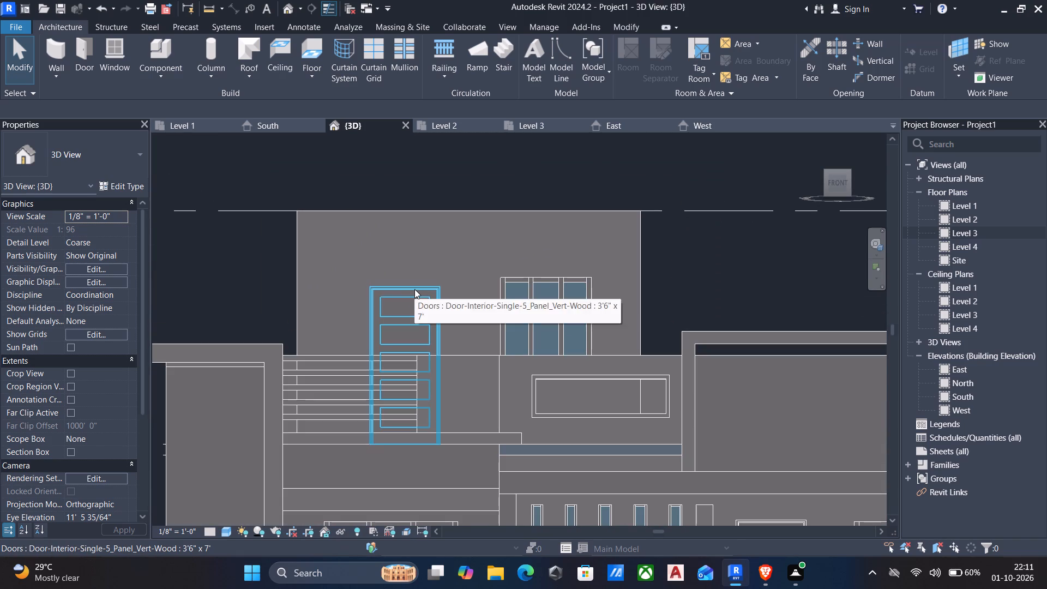
click(535, 276)
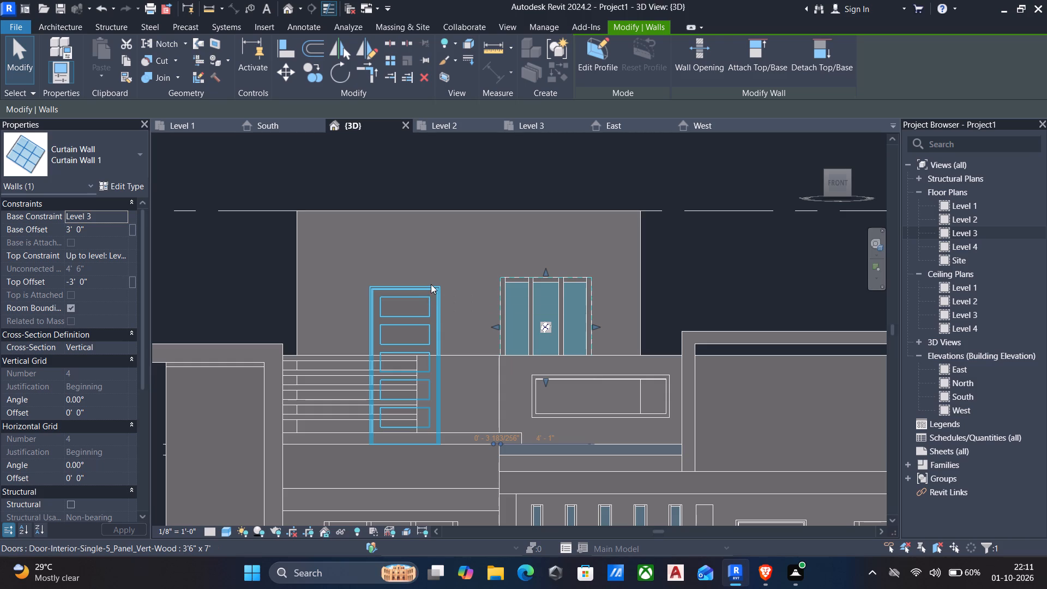
text(al)
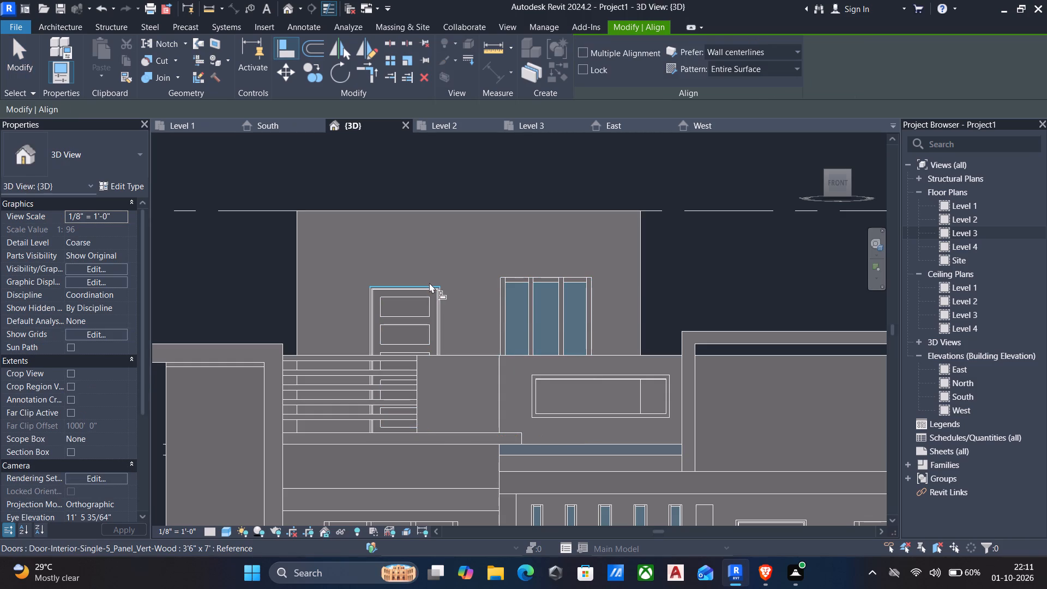
click(418, 282)
click(422, 284)
click(543, 278)
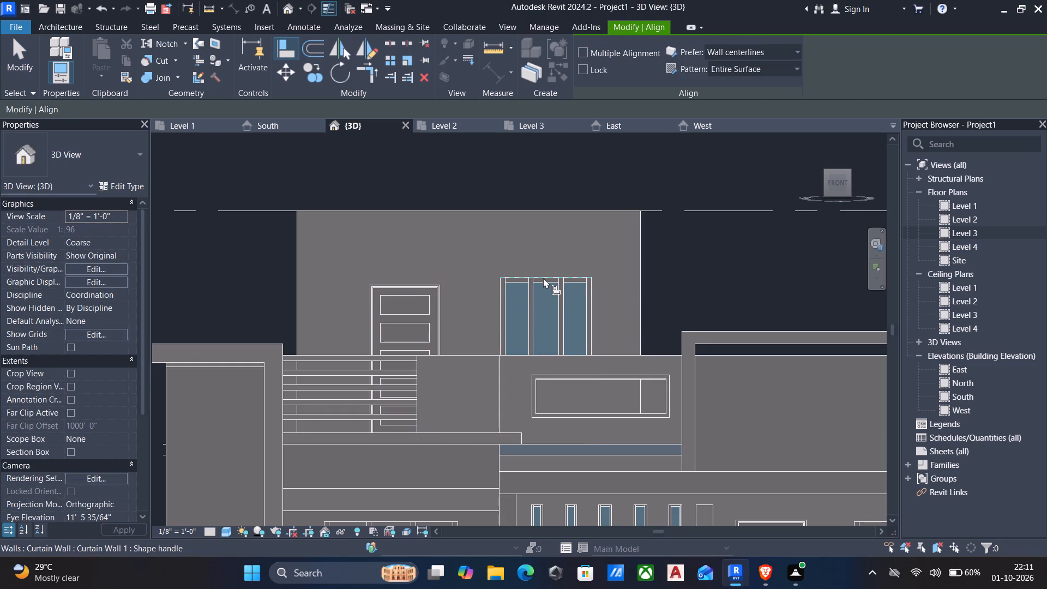
click(527, 278)
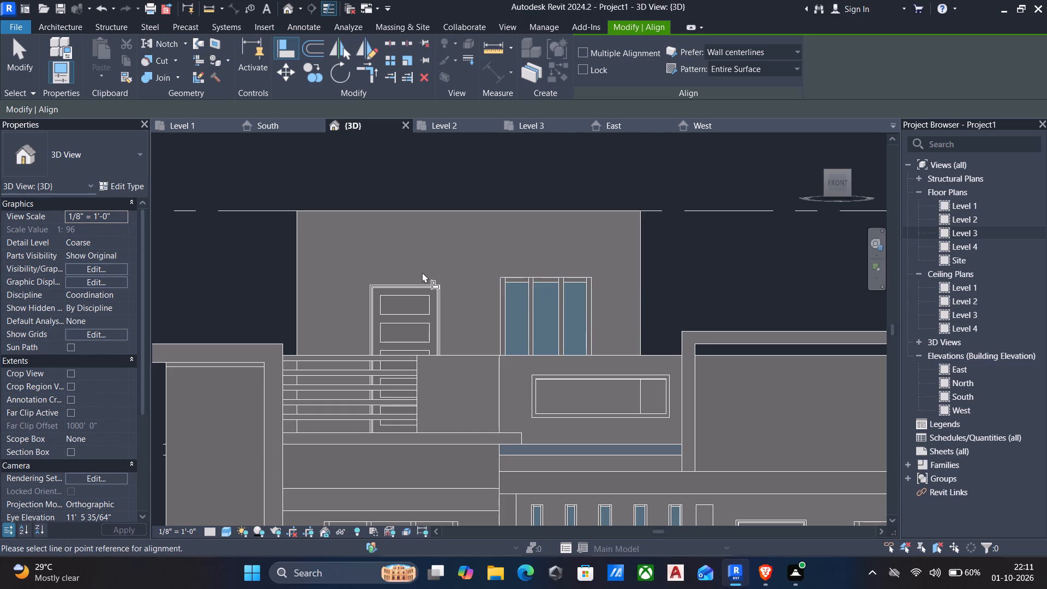
key(Escape)
text(al)
click(398, 283)
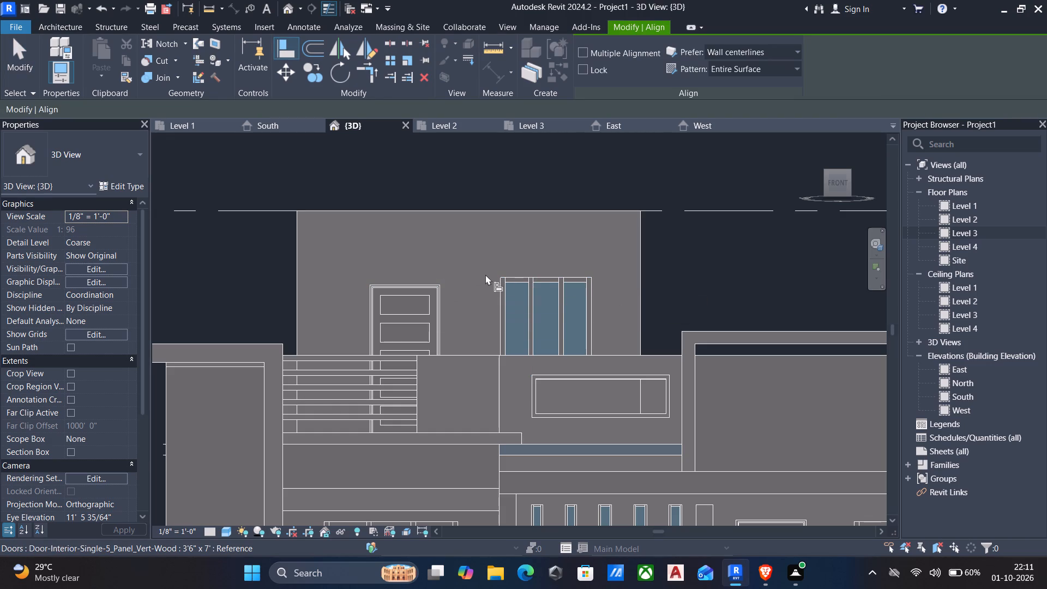
click(523, 274)
key(Escape)
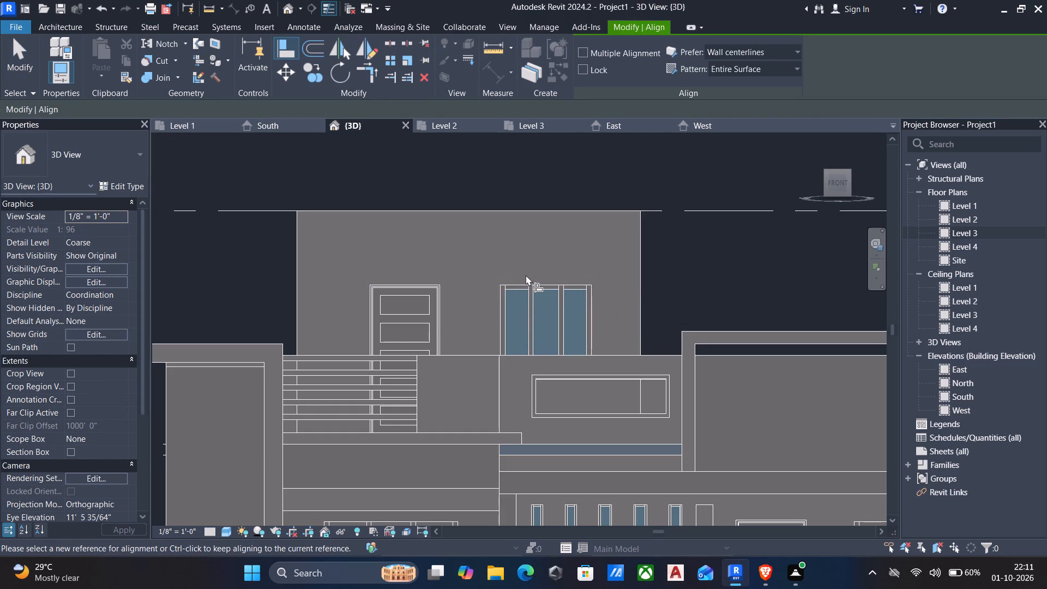
Examine the rooftop room, its door and window, and the front facade from an elevated 3D angle.
scroll(526, 275, down, 1)
key(Escape)
shift+middle_drag(540, 269, 515, 313)
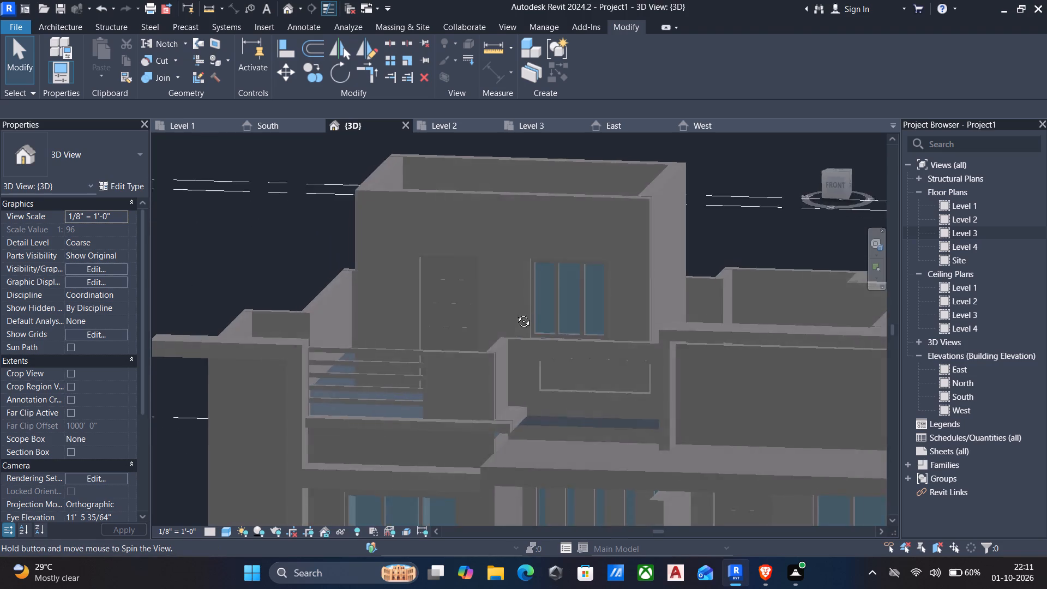
shift+middle_drag(515, 313, 577, 368)
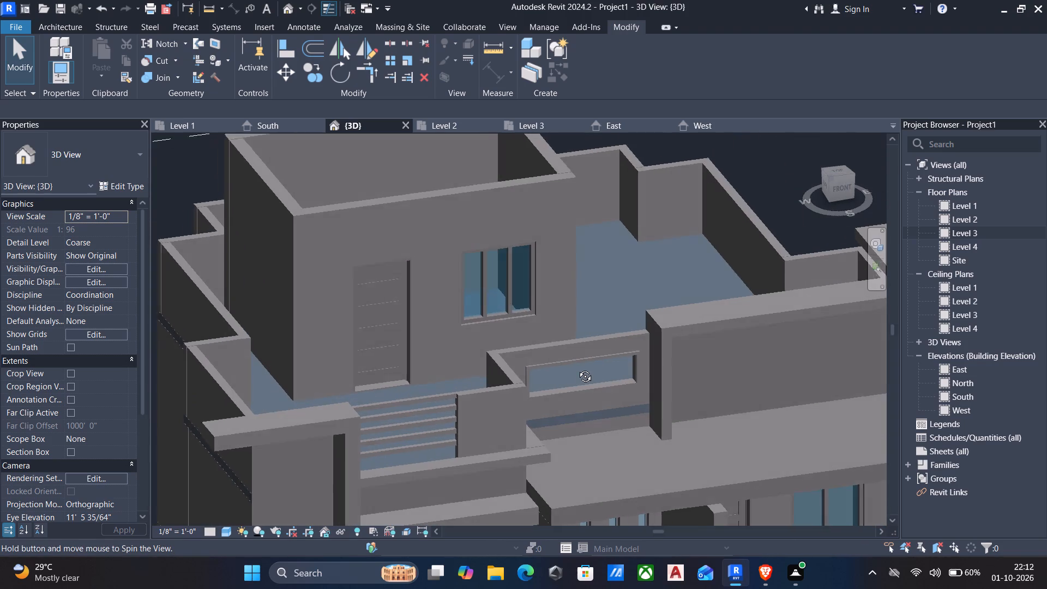
shift+middle_drag(577, 368, 567, 375)
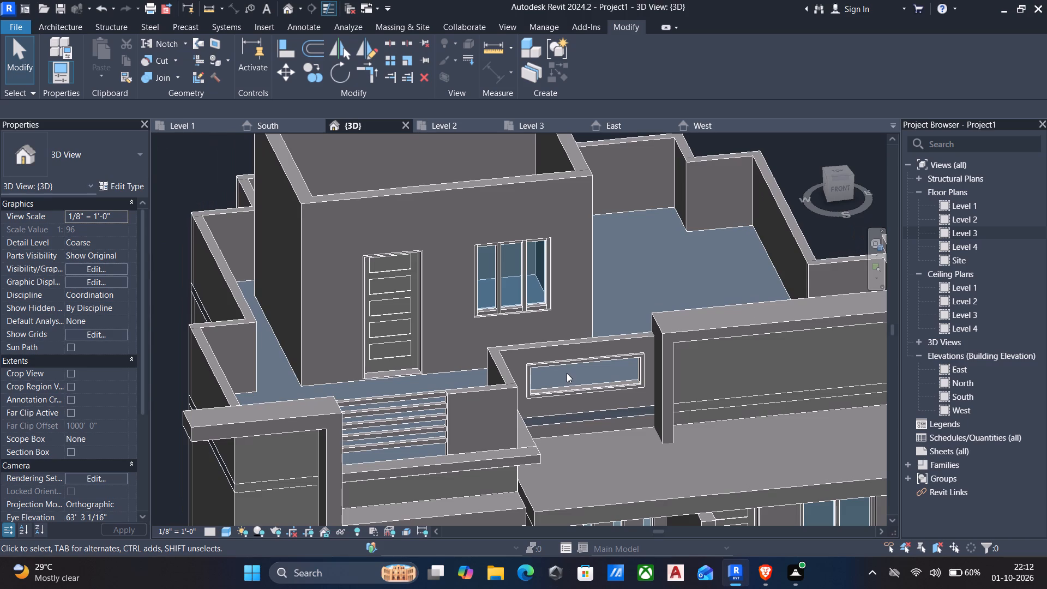
middle_drag(494, 322, 489, 396)
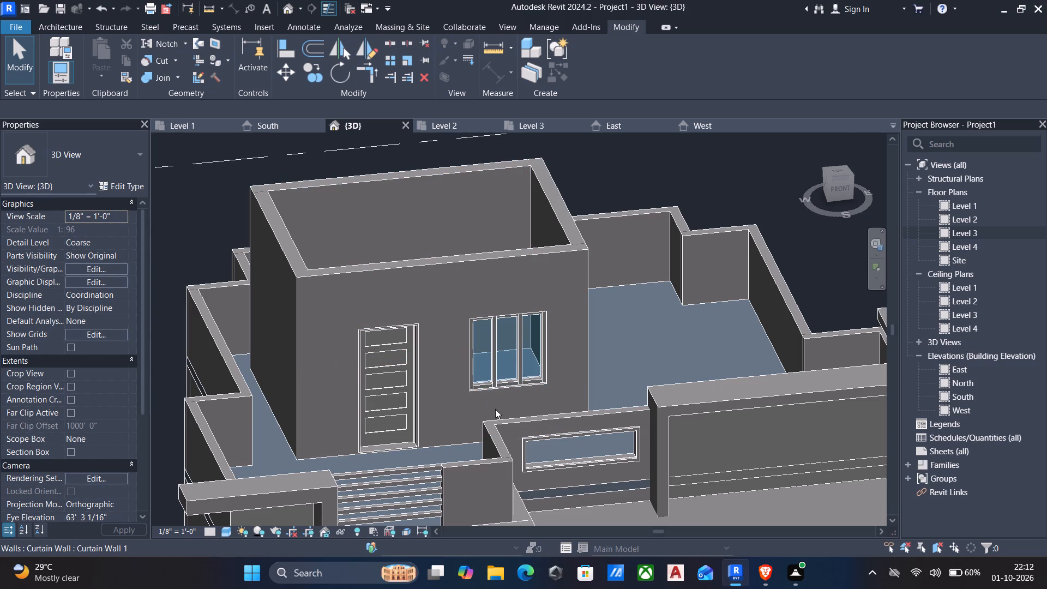
scroll(472, 386, down, 3)
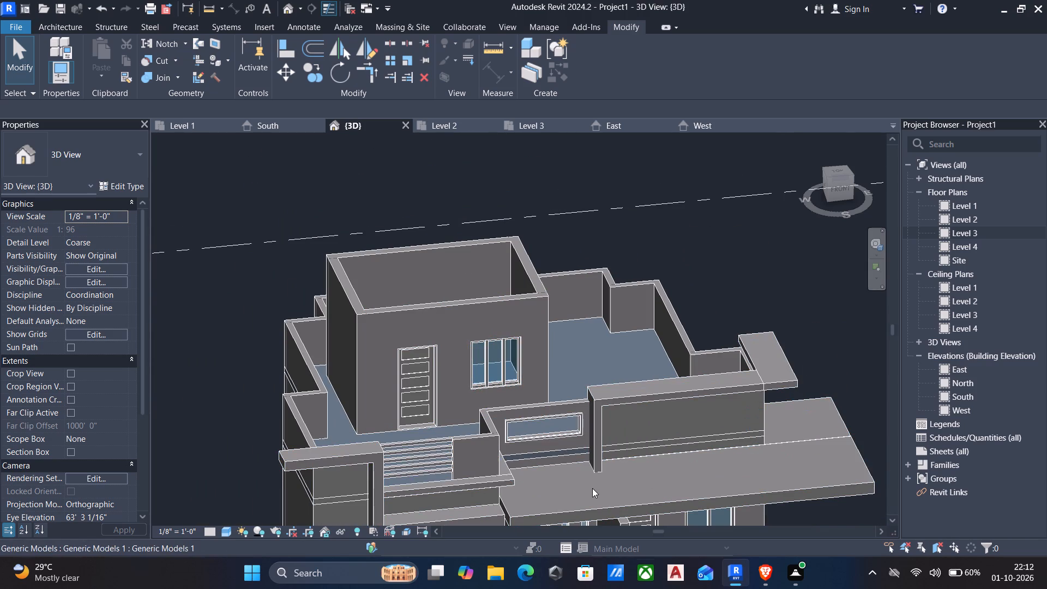
scroll(808, 470, down, 2)
middle_drag(807, 470, 693, 302)
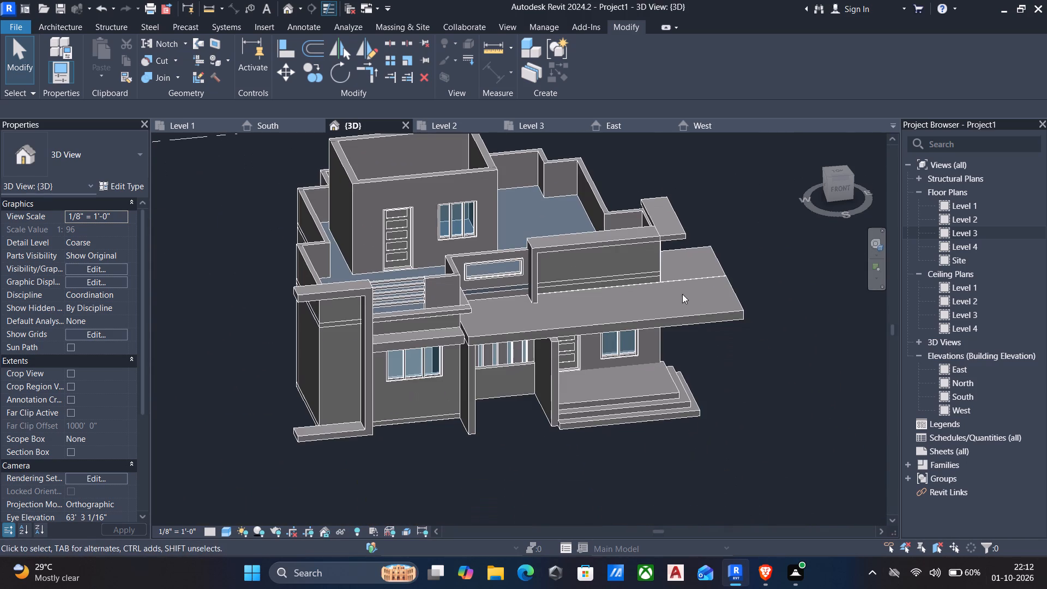
click(443, 306)
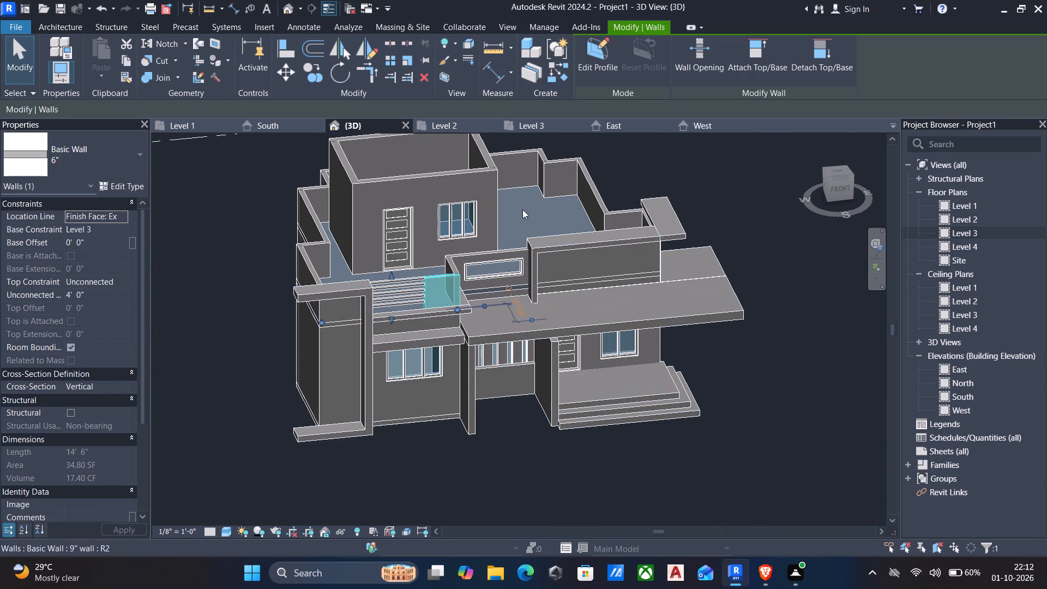
key(Escape)
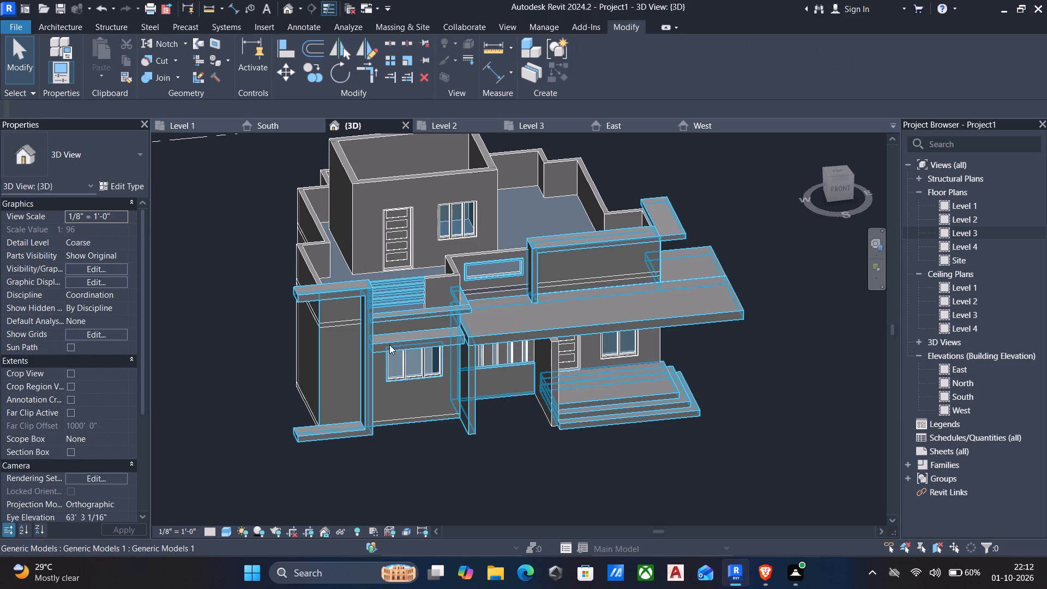
Open the facade's in-place generic model for editing and start a solid extrusion on the top face of the upper room's wall.
click(389, 345)
click(593, 78)
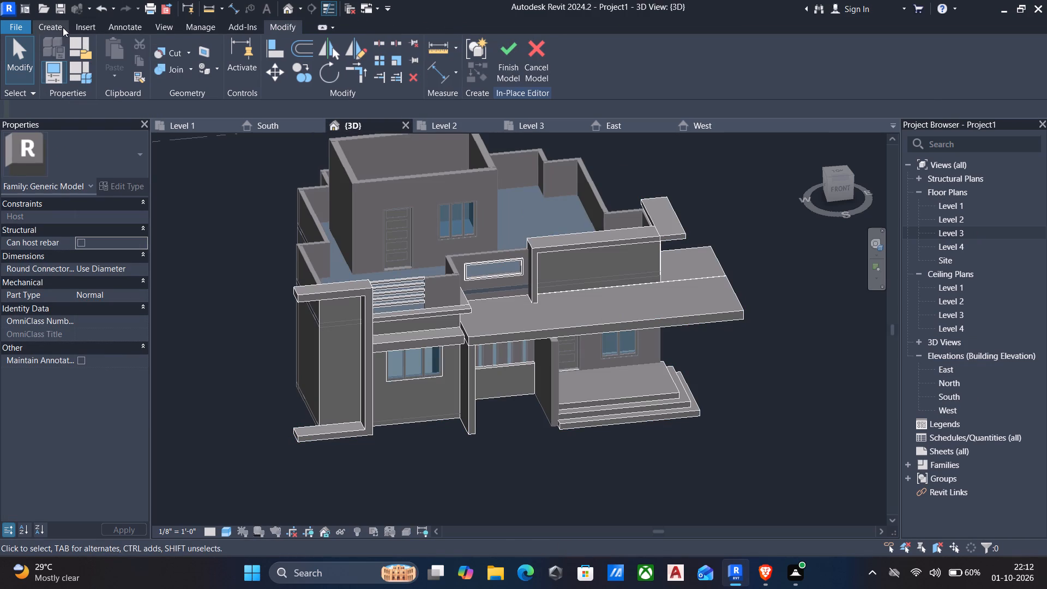
click(62, 27)
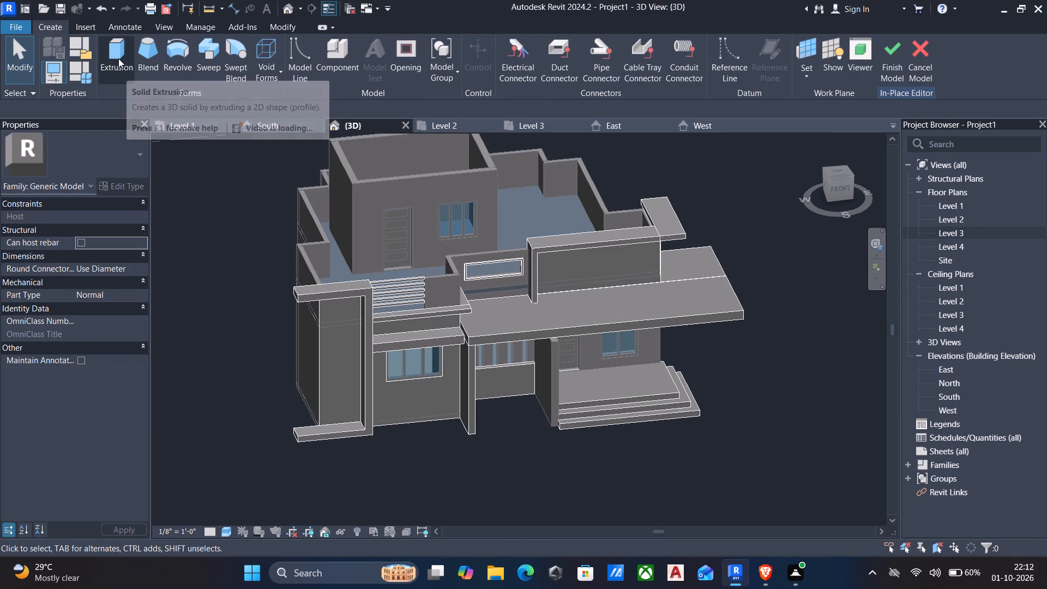
click(117, 58)
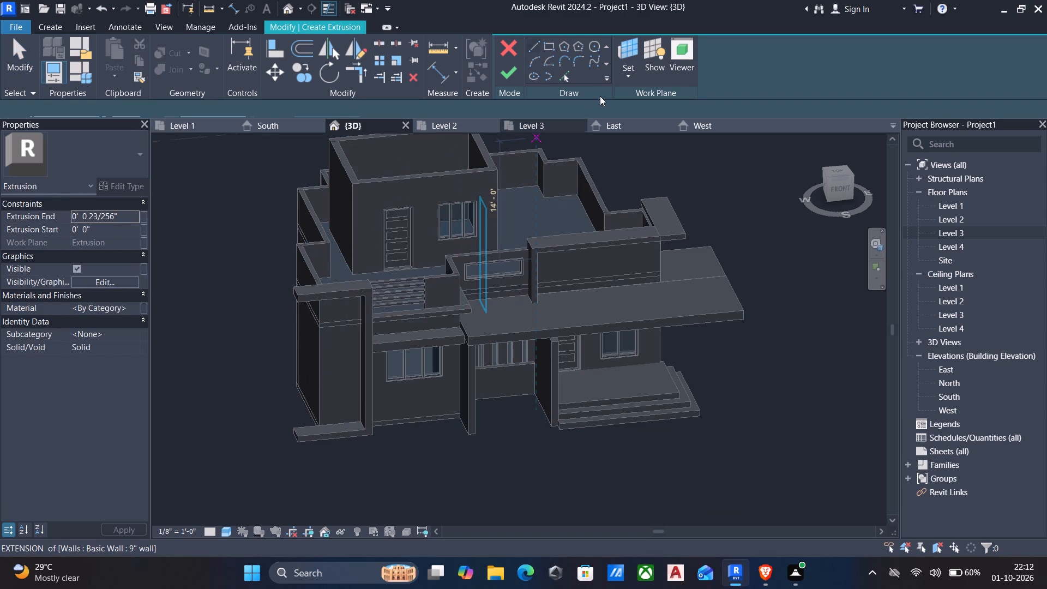
click(625, 75)
click(624, 130)
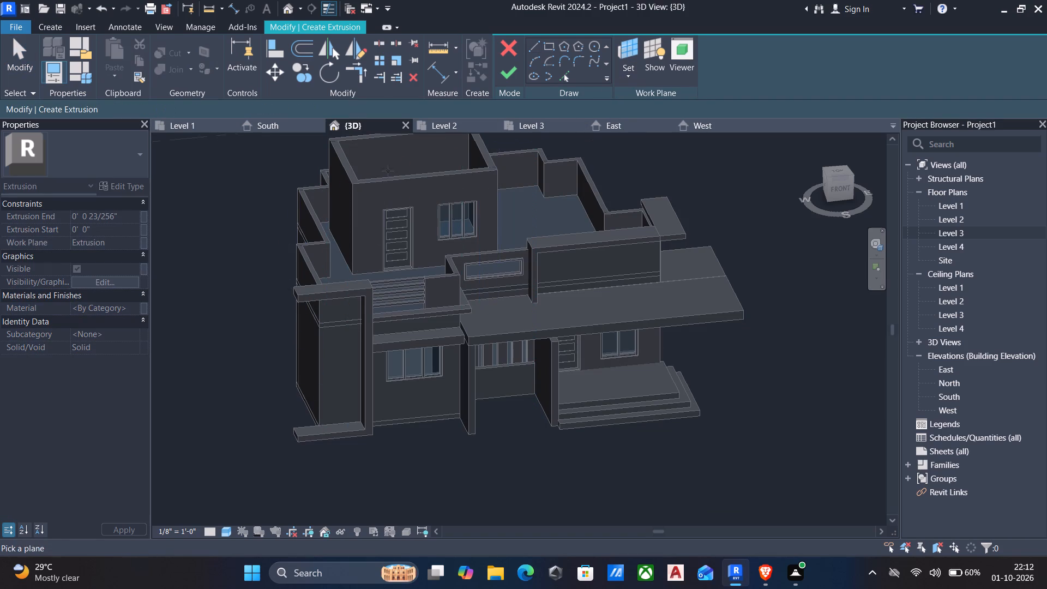
scroll(386, 178, up, 4)
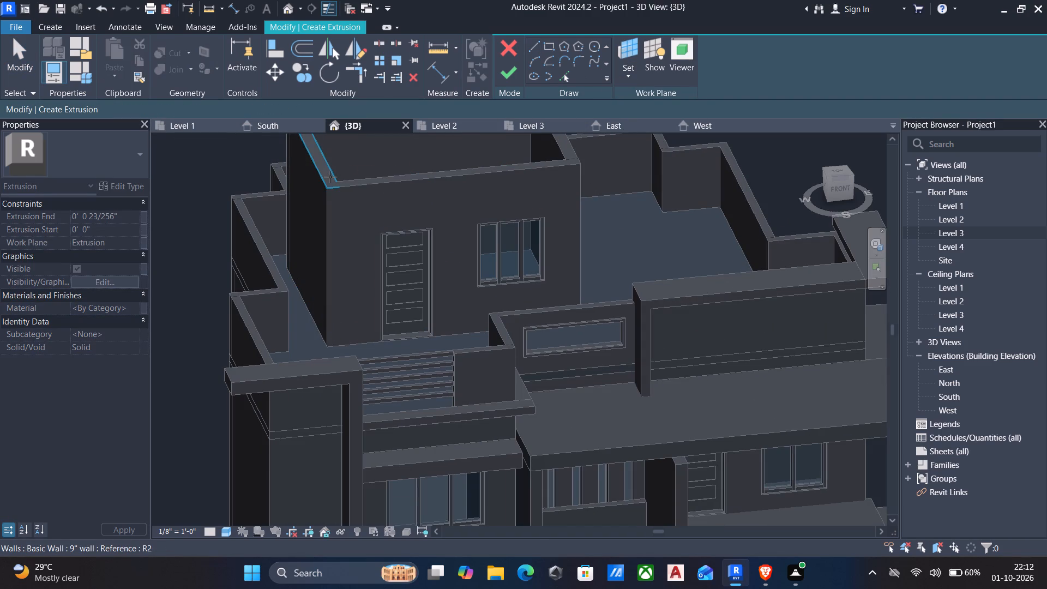
click(330, 177)
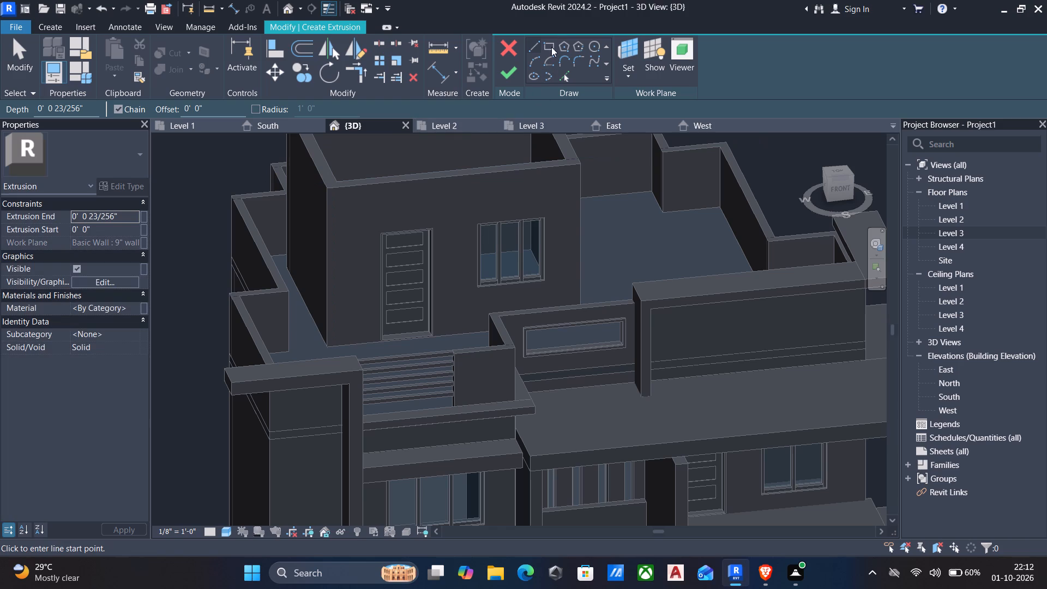
Sketch a rectangle offset 3" outside the upper room's outer wall corners in the top orientation and finish the roof slab extrusion.
click(546, 45)
middle_drag(434, 205, 454, 290)
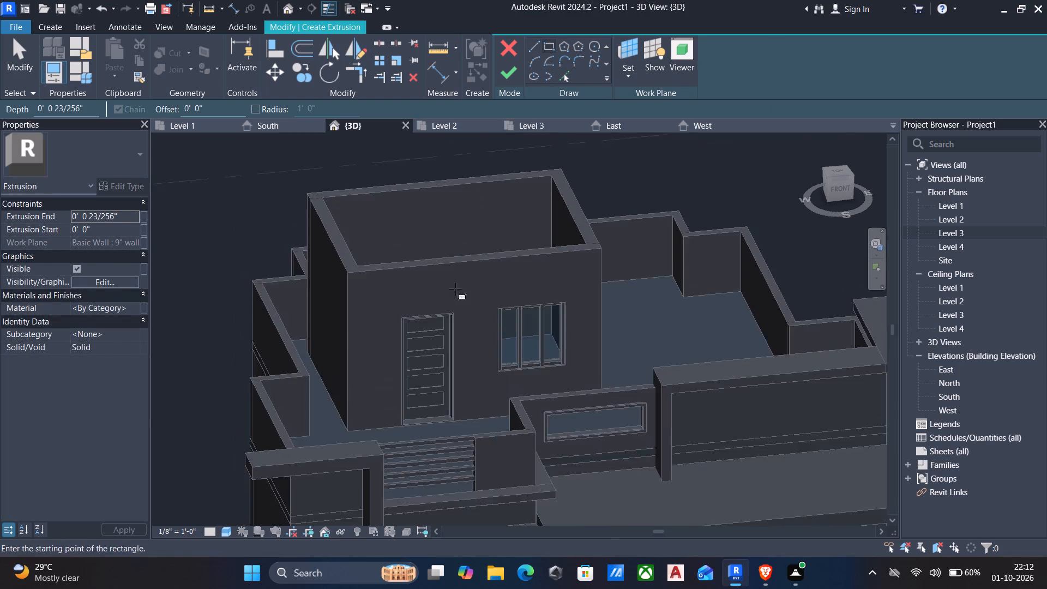
scroll(456, 288, down, 1)
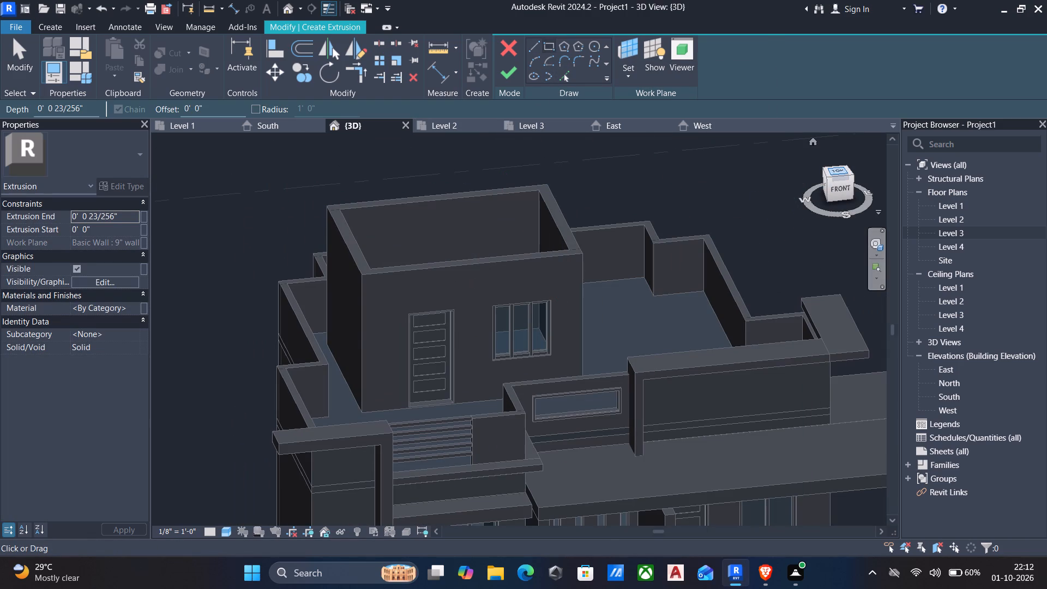
click(840, 170)
scroll(543, 386, up, 4)
scroll(532, 250, up, 2)
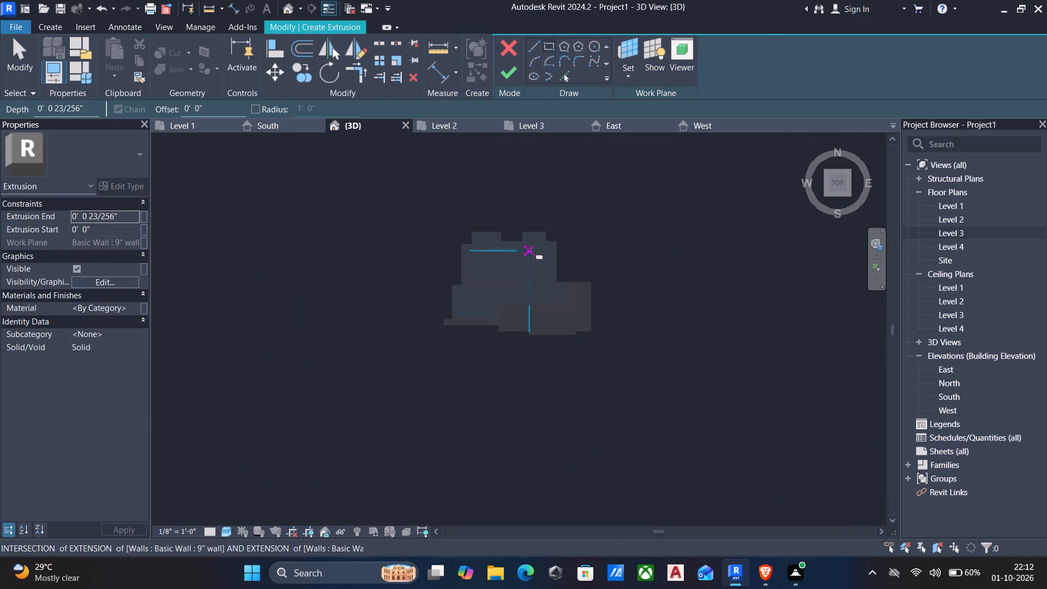
scroll(533, 249, up, 4)
scroll(416, 267, up, 9)
middle_drag(378, 251, 433, 201)
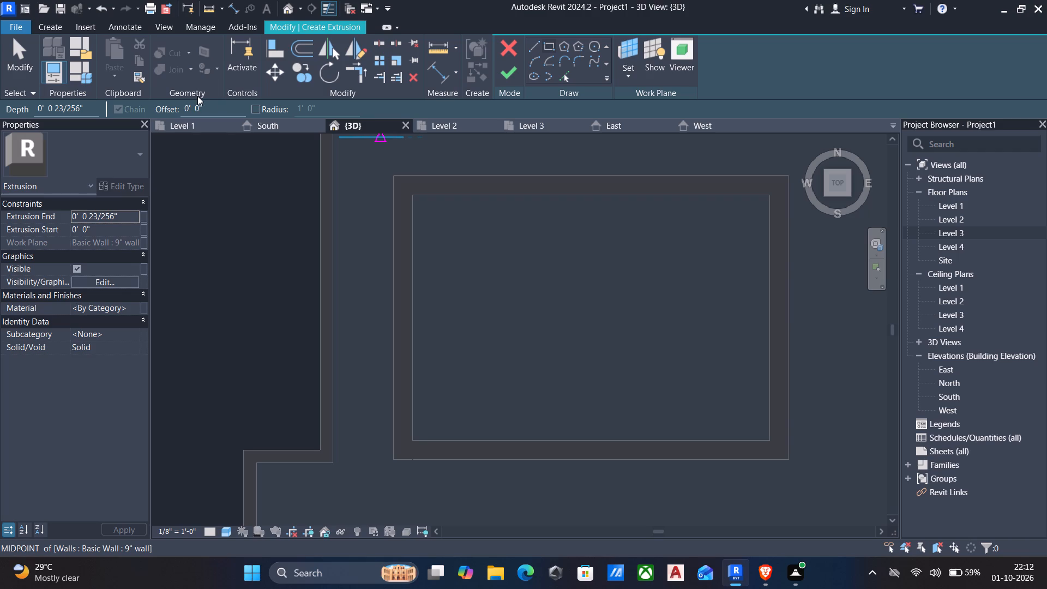
click(393, 172)
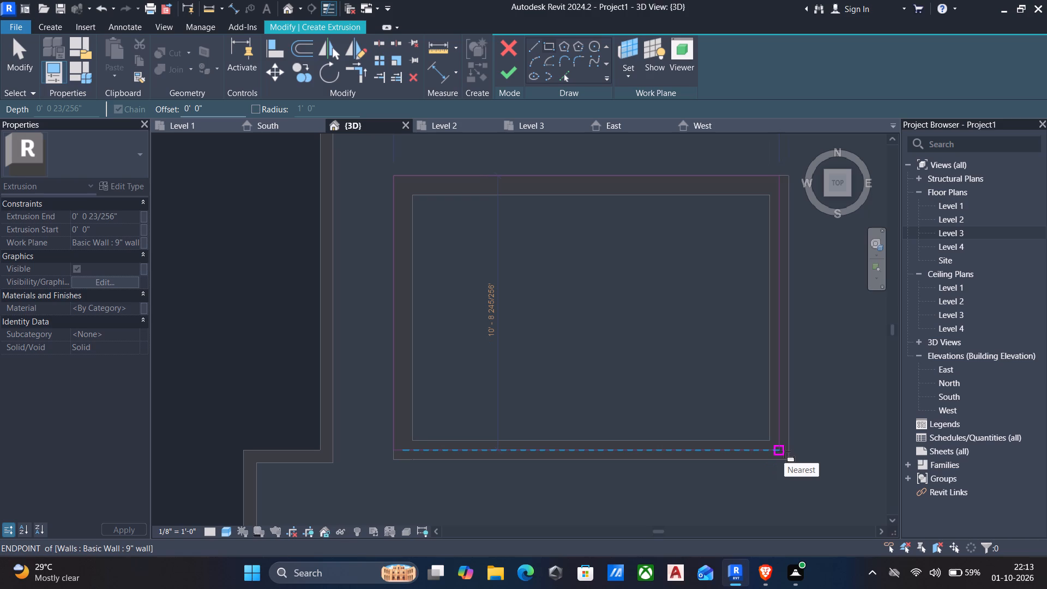
key(Escape)
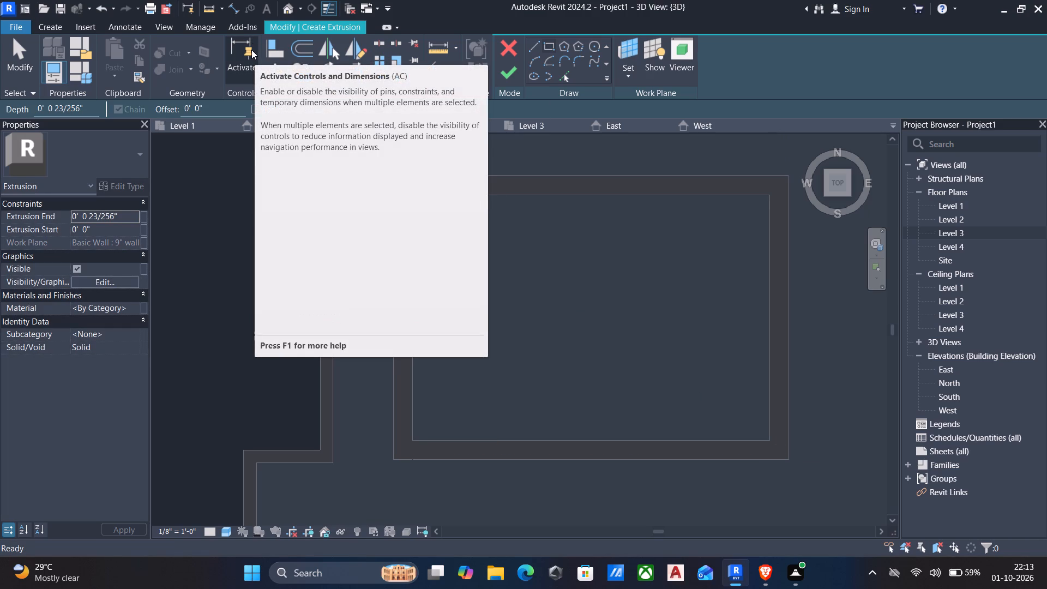
drag(208, 107, 87, 99)
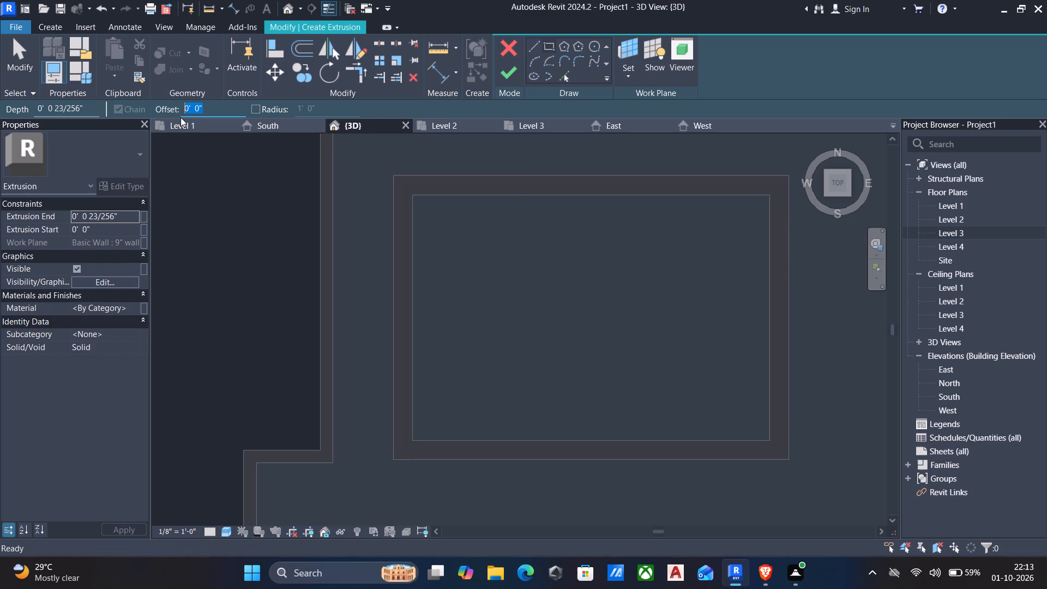
key(3)
key(shift+quotedbl)
key(Return)
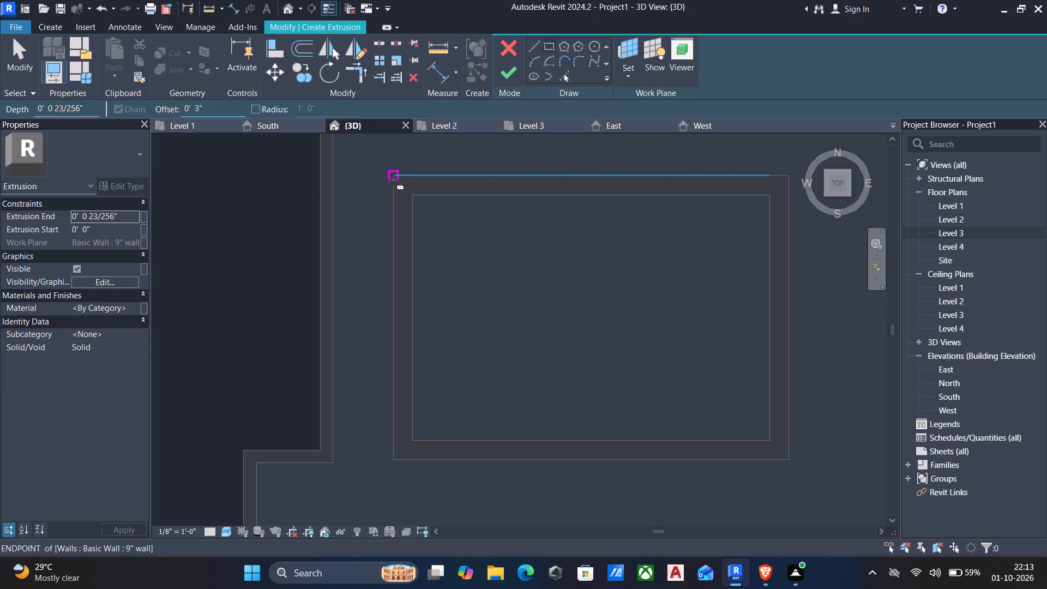
click(390, 179)
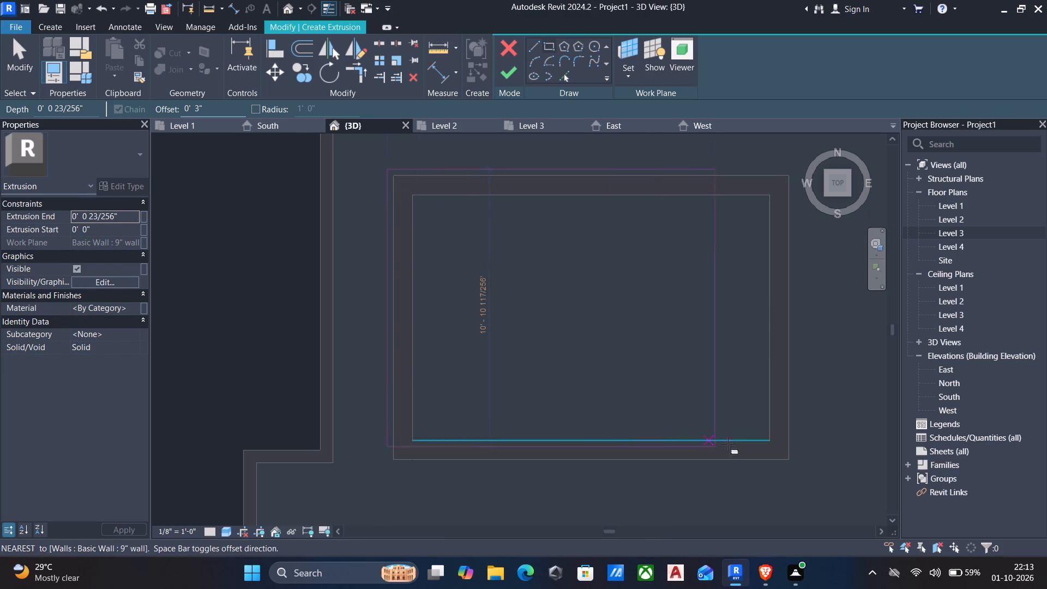
click(787, 456)
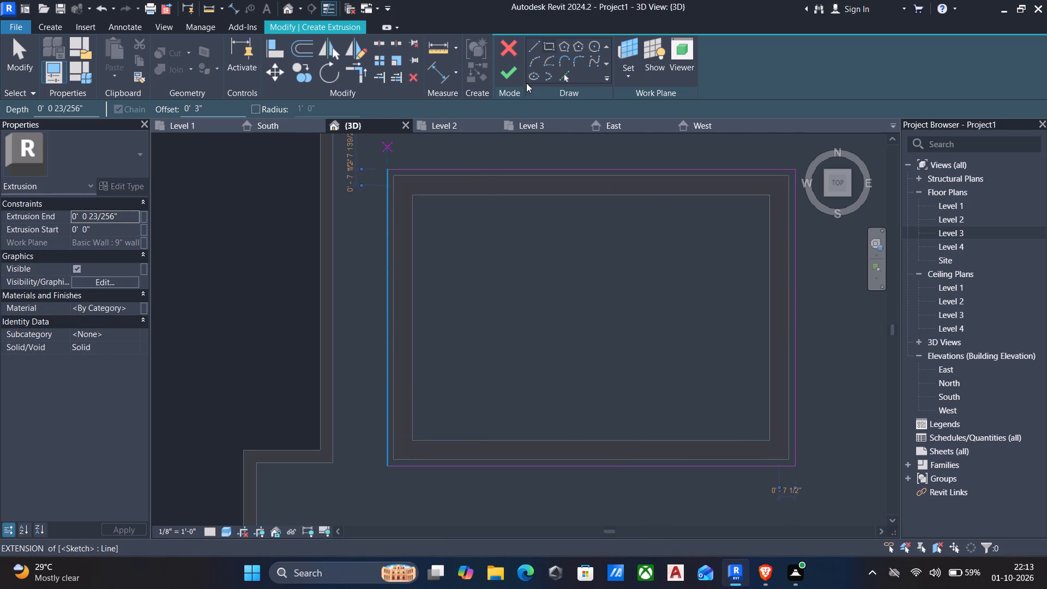
click(511, 76)
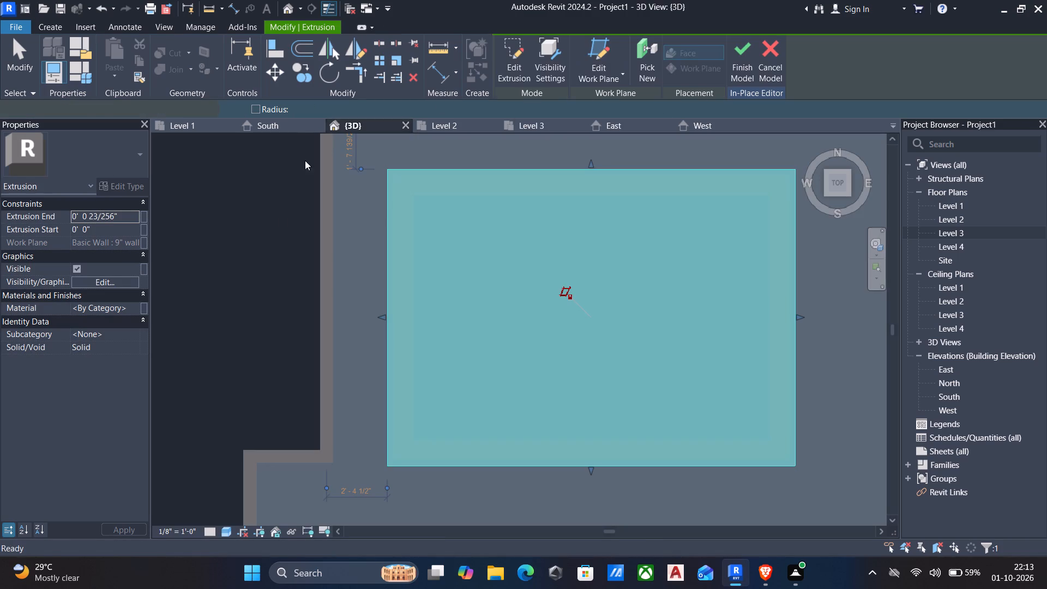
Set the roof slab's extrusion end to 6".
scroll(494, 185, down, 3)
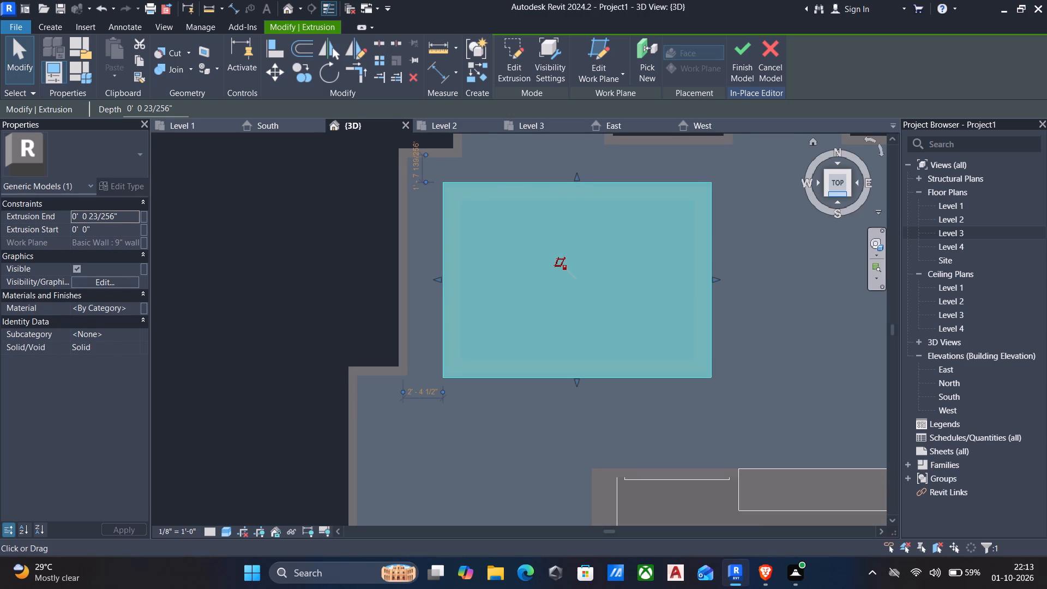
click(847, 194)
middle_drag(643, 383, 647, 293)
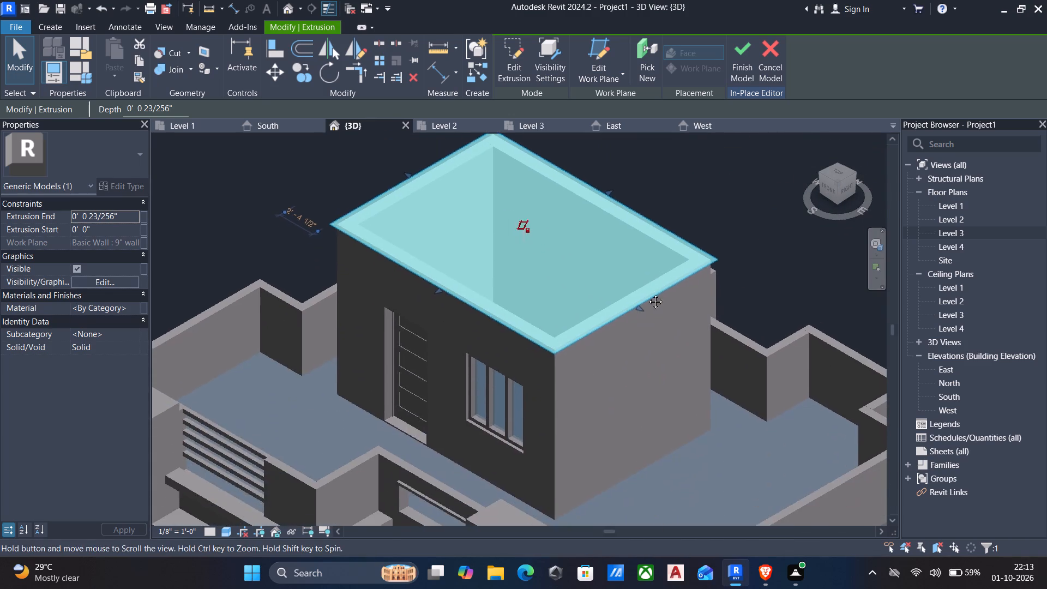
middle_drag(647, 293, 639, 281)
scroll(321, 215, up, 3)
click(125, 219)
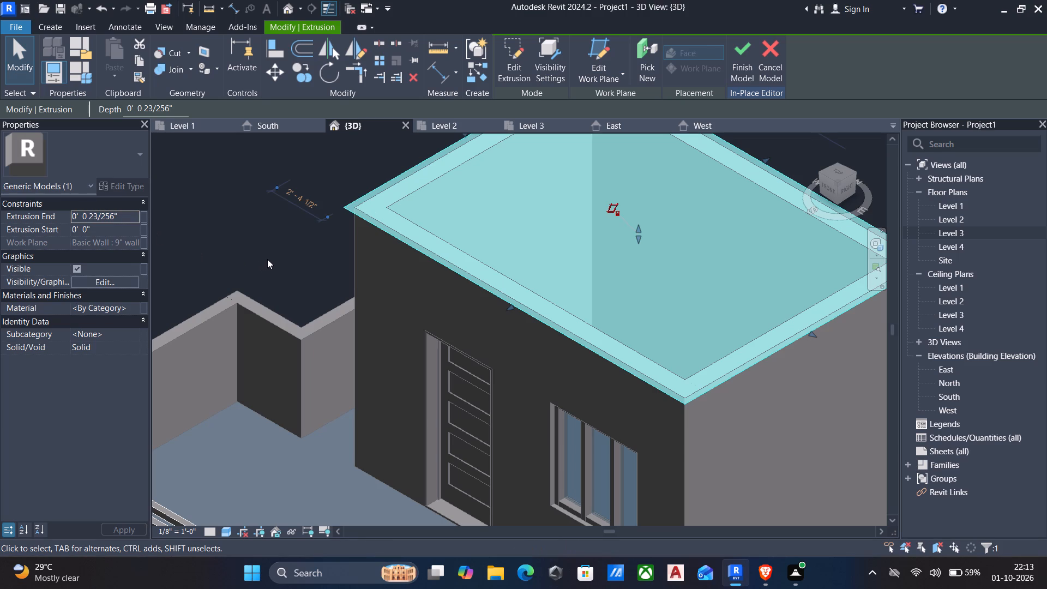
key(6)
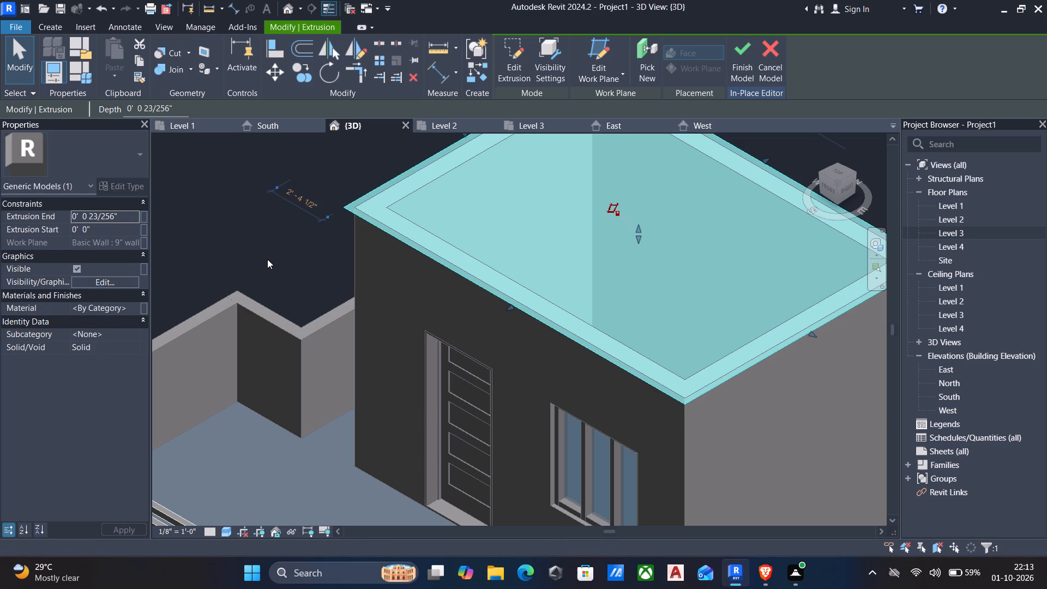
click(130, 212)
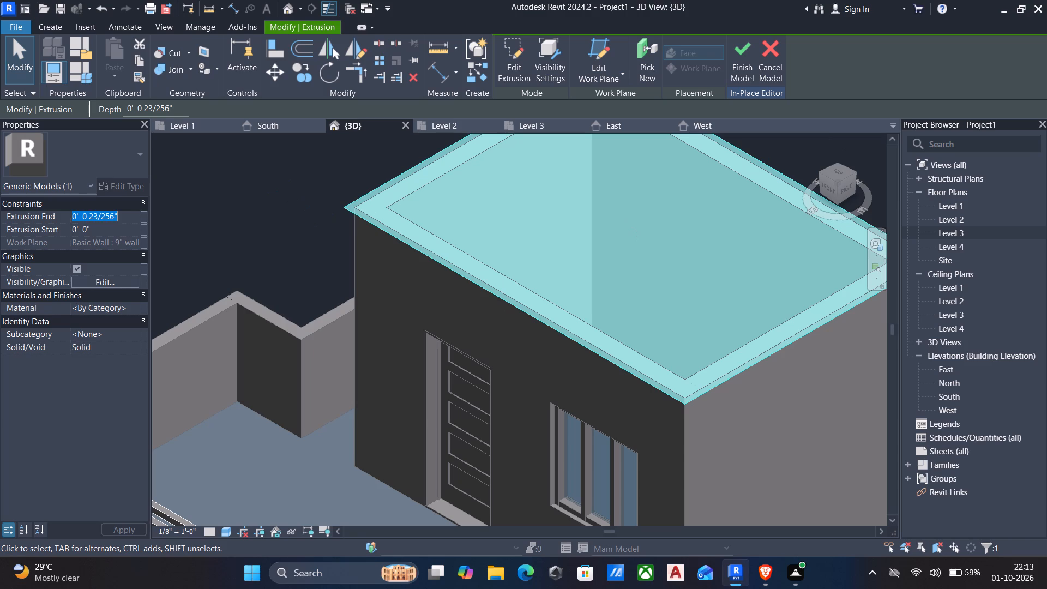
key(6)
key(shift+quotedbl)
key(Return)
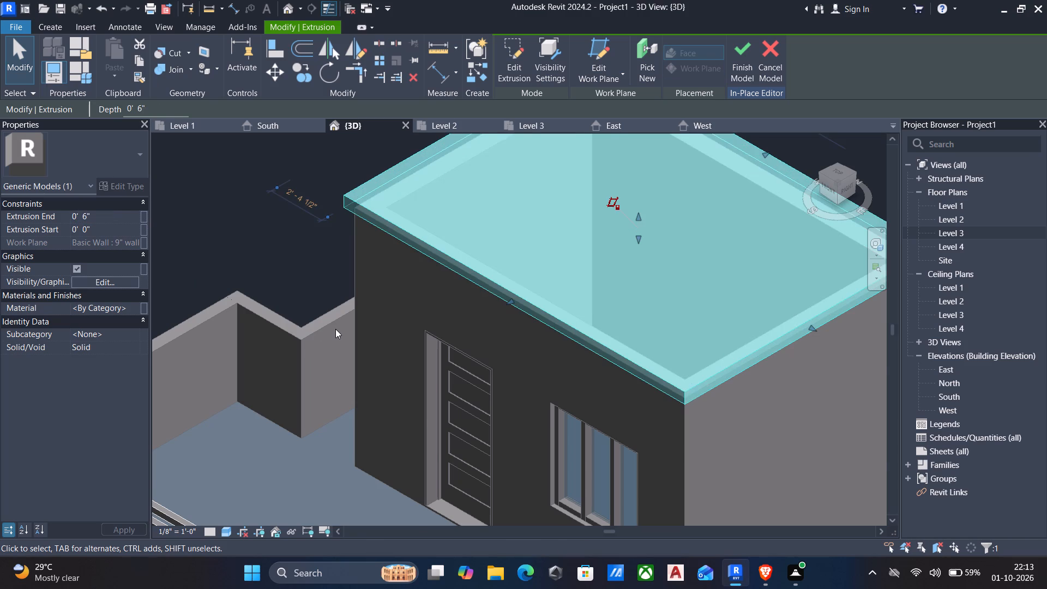
Set the extrusion end of the upper room's roof slab to 3".
scroll(335, 329, down, 1)
shift+middle_drag(333, 326, 451, 202)
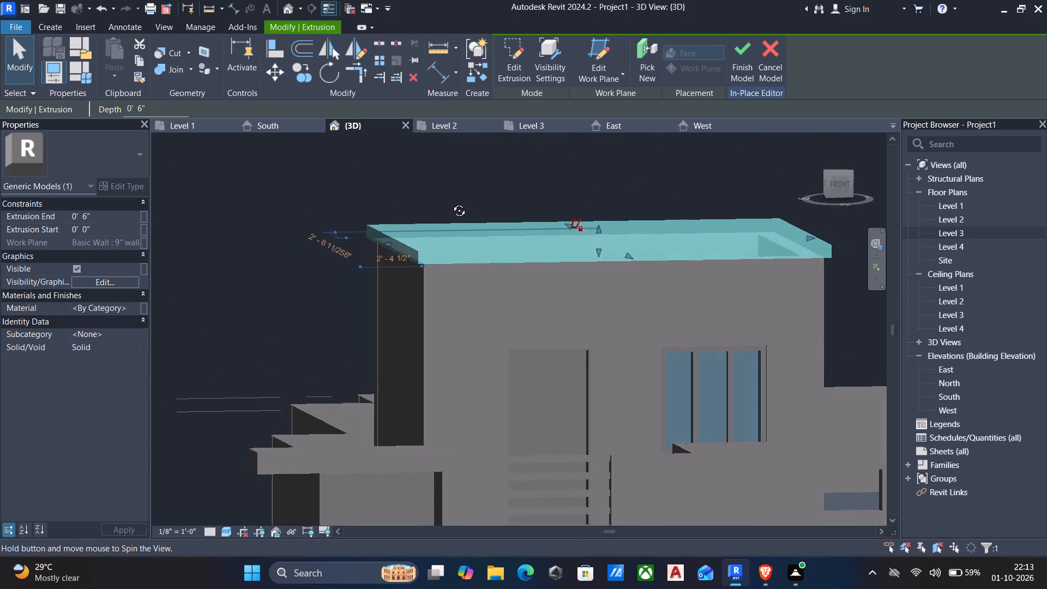
shift+middle_drag(451, 202, 420, 201)
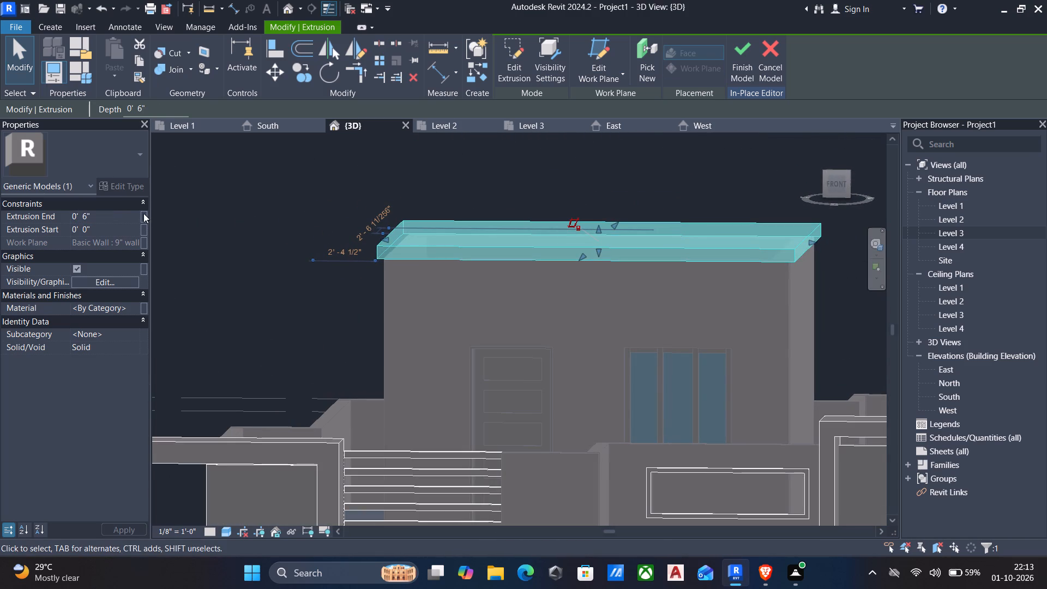
click(134, 212)
text(3")
key(Return)
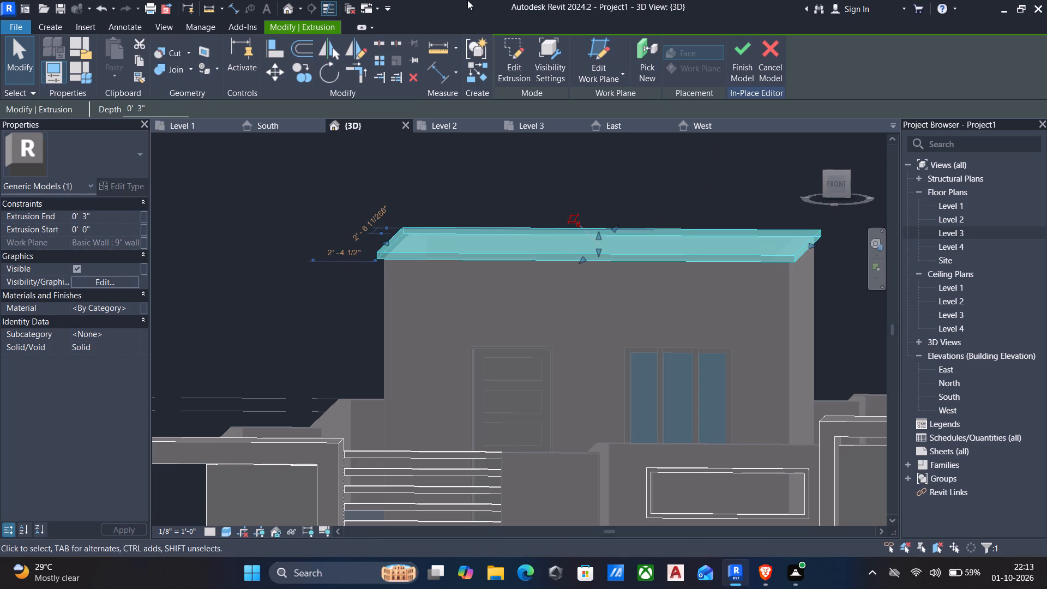
Start another solid extrusion with the top face of the upper room's roof slab as its work plane.
click(43, 27)
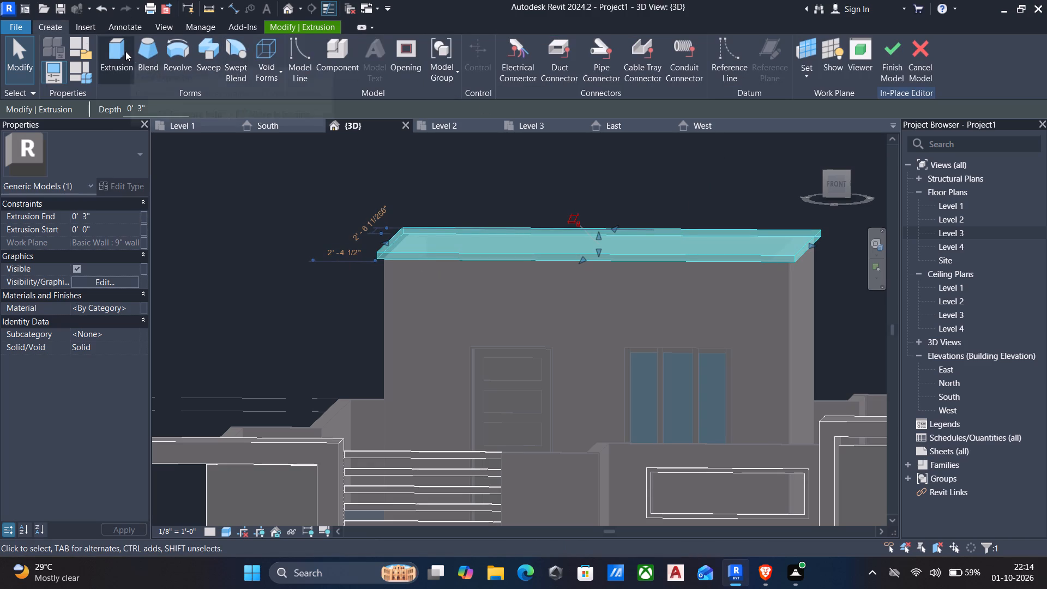
click(125, 51)
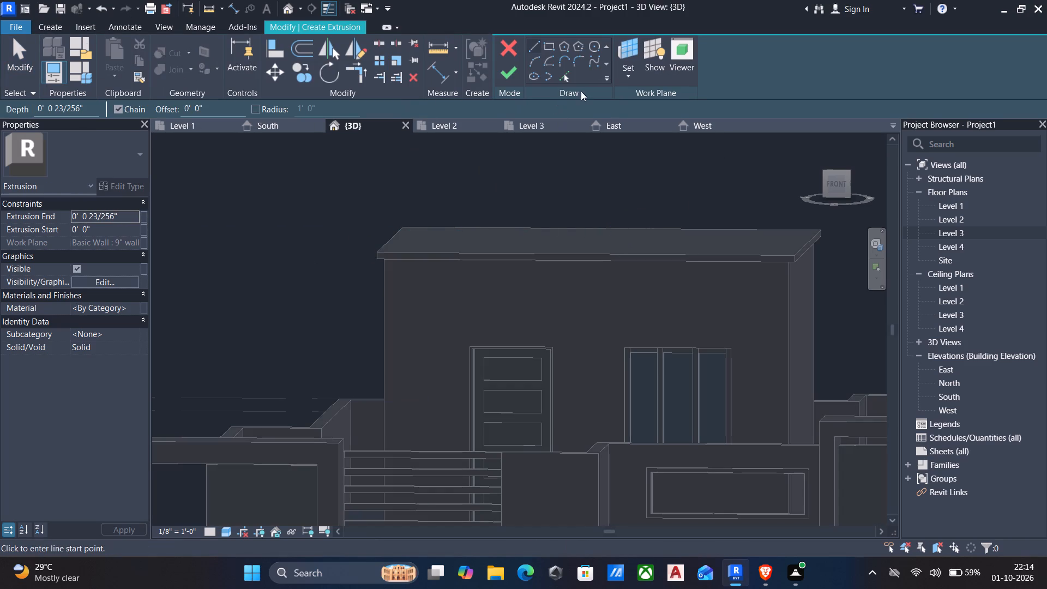
click(623, 82)
drag(665, 135, 691, 176)
click(691, 125)
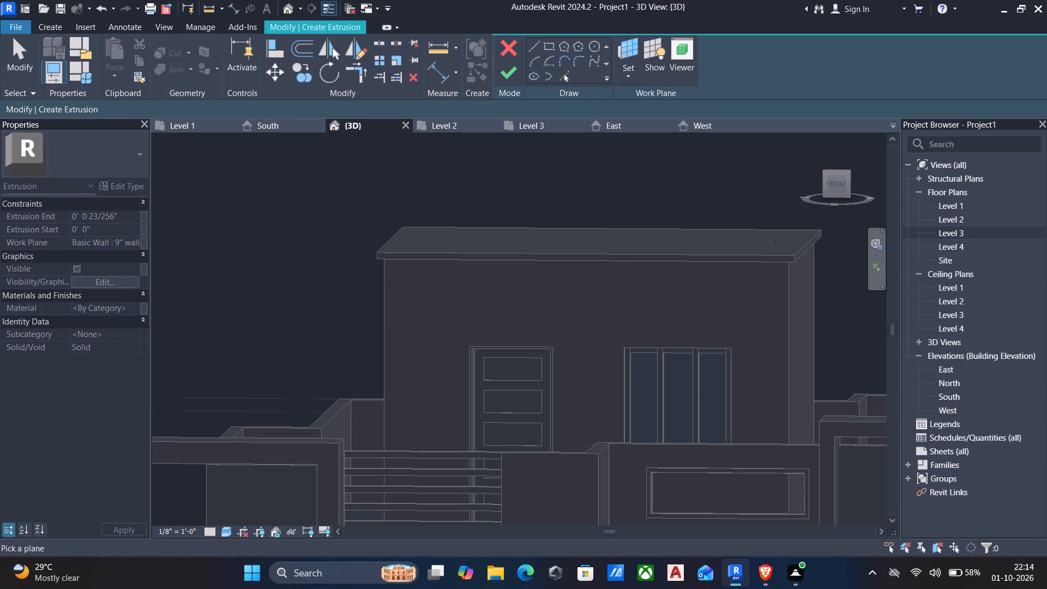
click(754, 252)
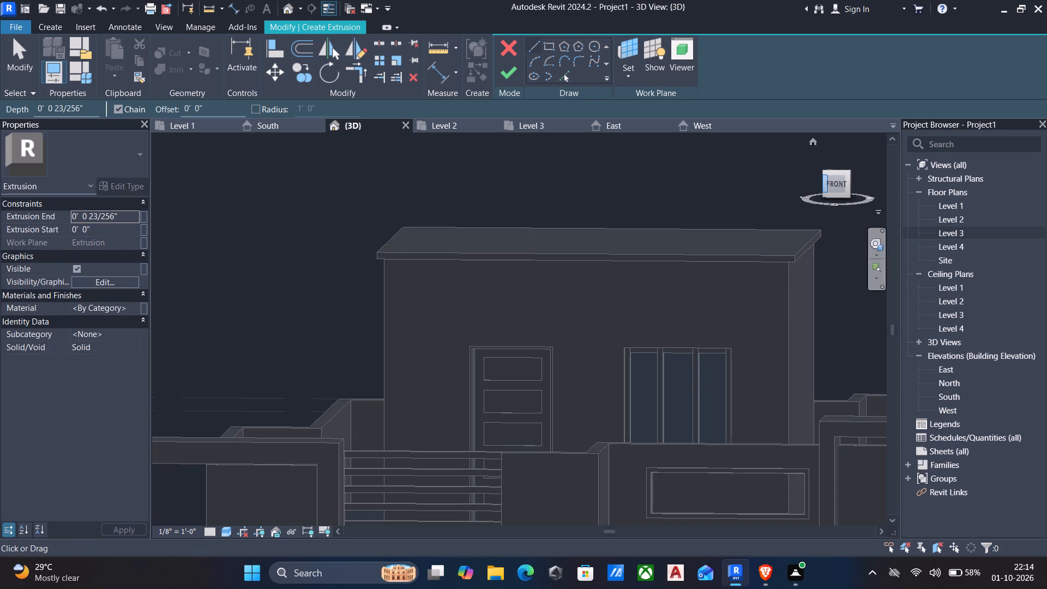
Sketch a rectangle offset 3" inside the roof slab's corners in the top orientation and finish the extrusion.
shift+middle_drag(797, 205, 742, 294)
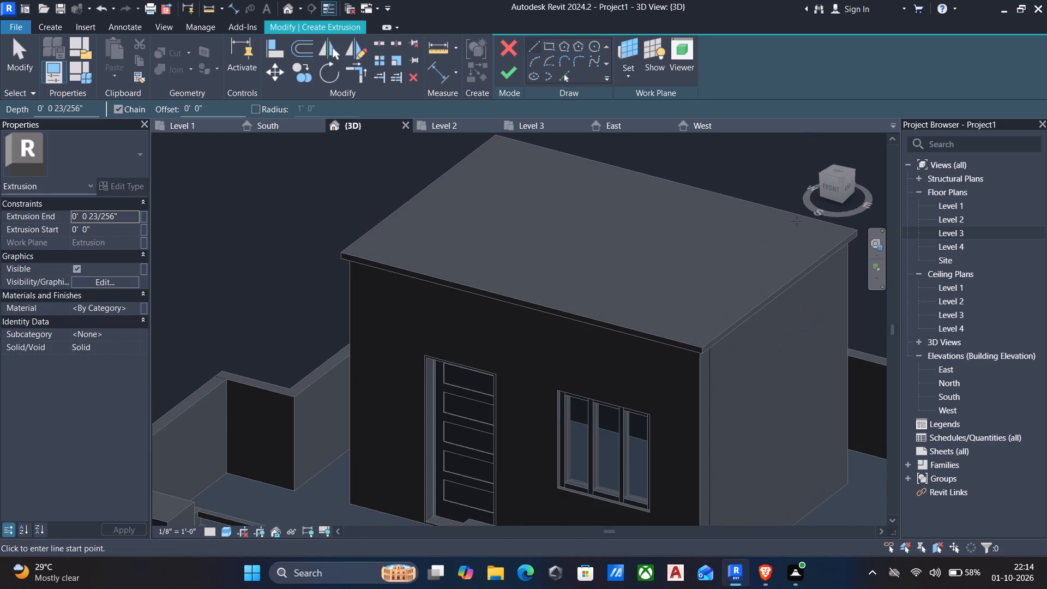
click(837, 171)
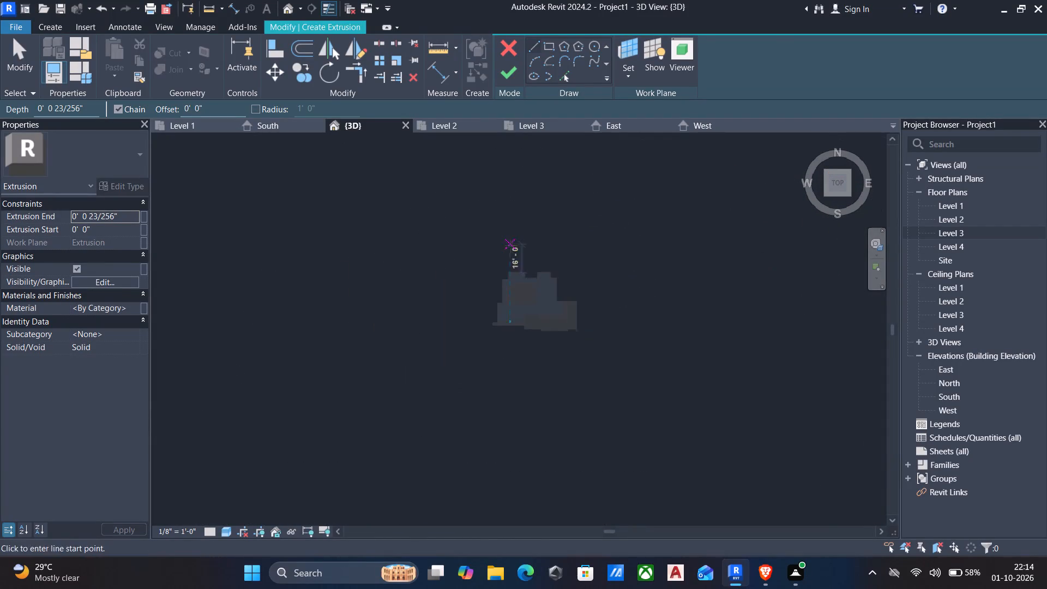
scroll(515, 250, up, 5)
scroll(432, 364, up, 6)
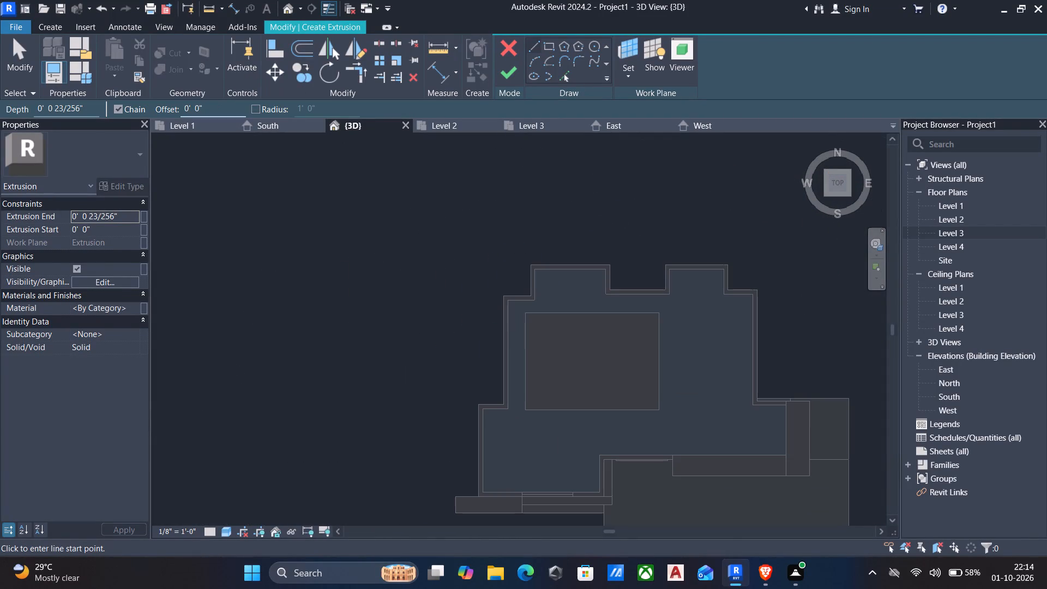
drag(210, 107, 124, 99)
text(3")
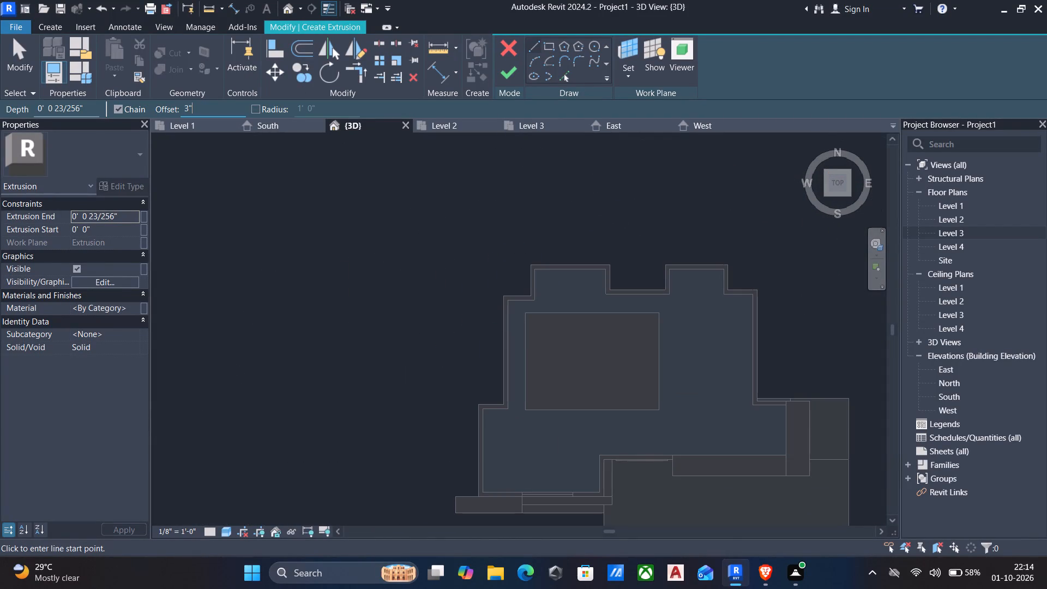
key(Return)
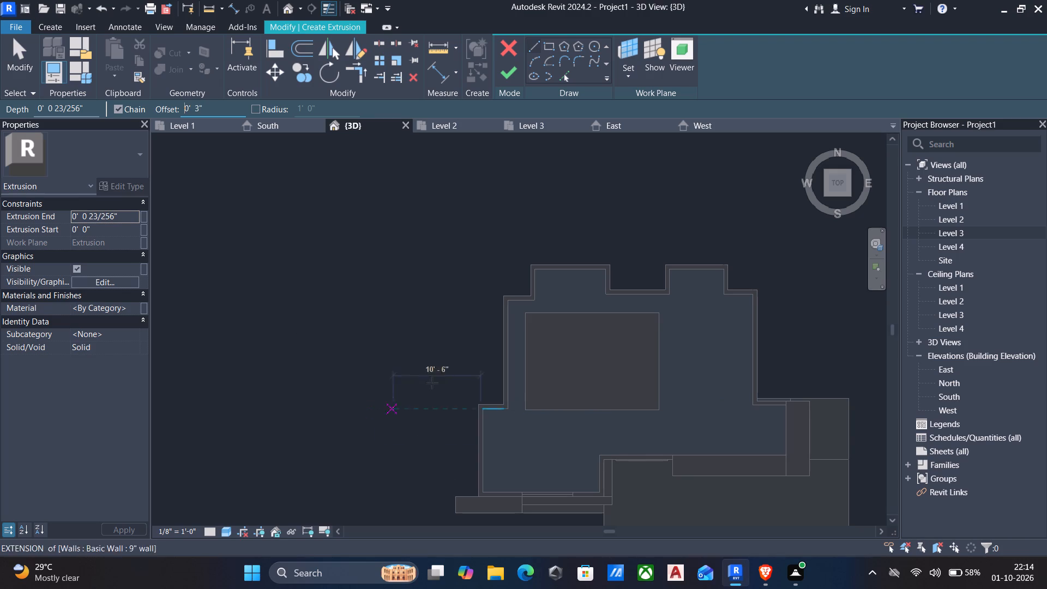
scroll(541, 330, up, 3)
click(523, 300)
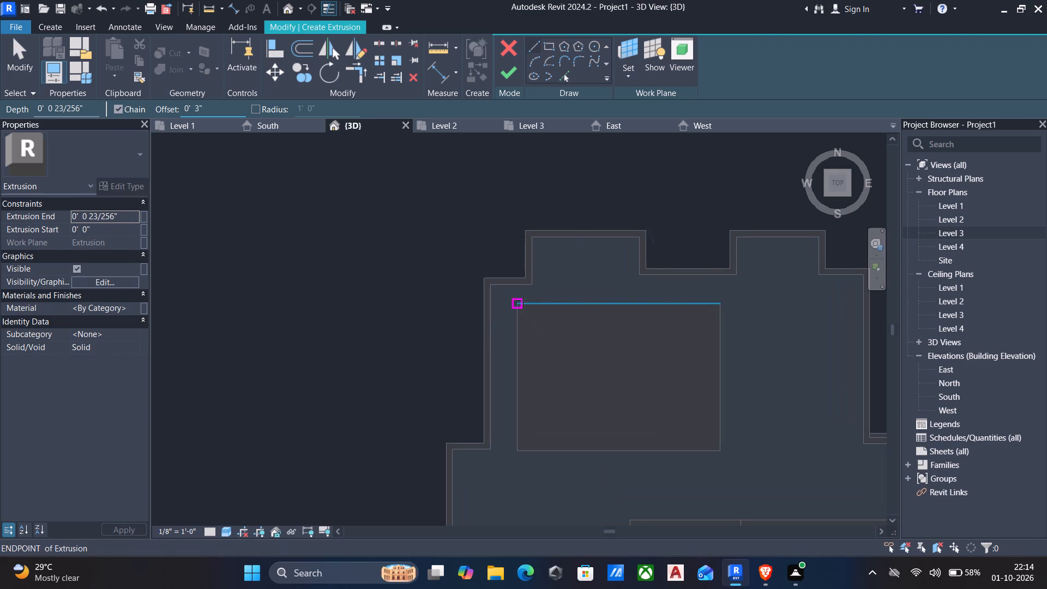
key(Escape)
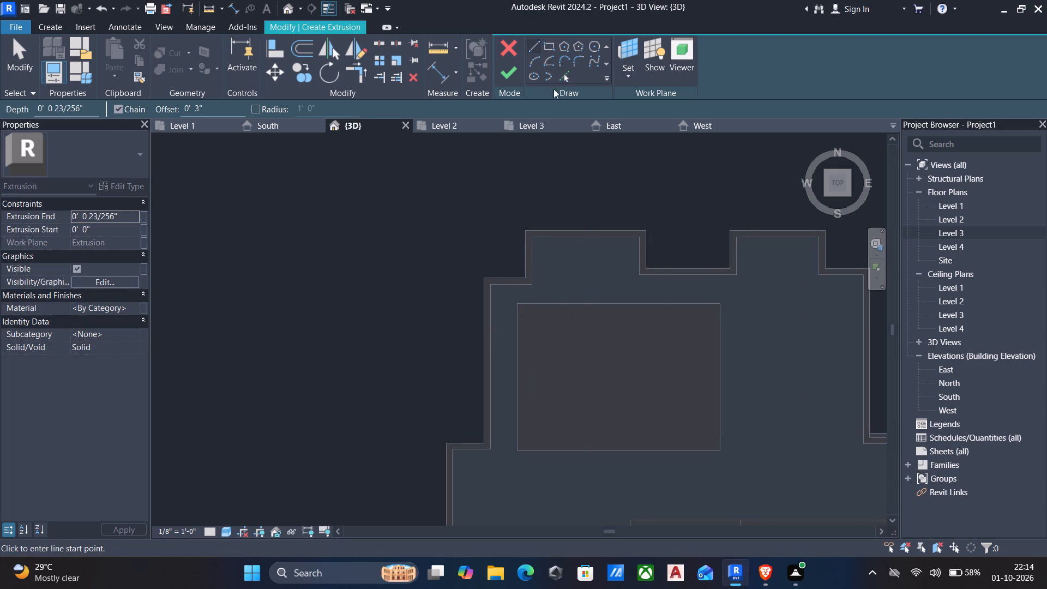
click(548, 46)
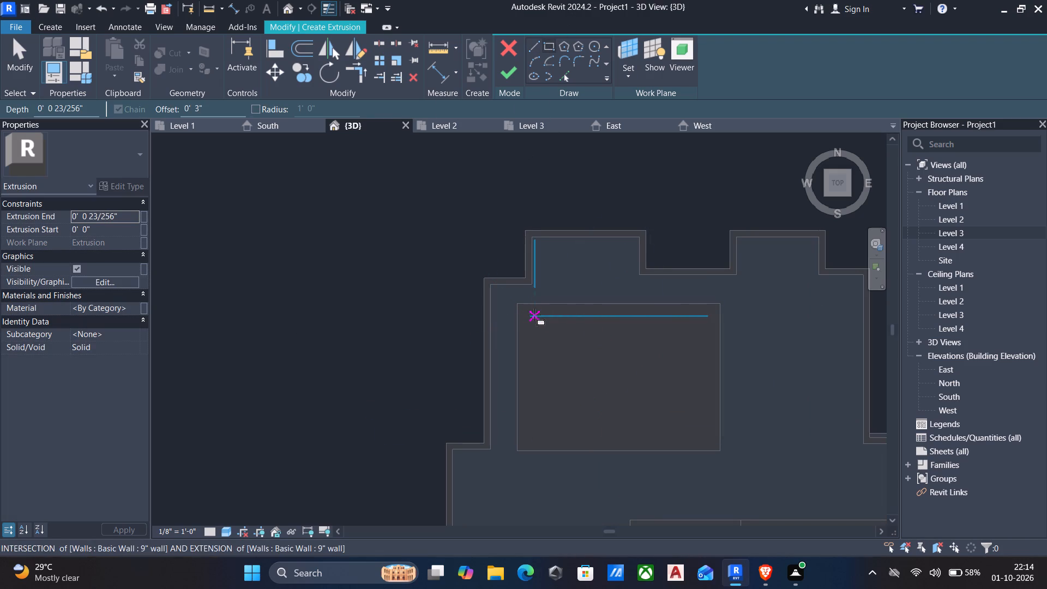
click(522, 306)
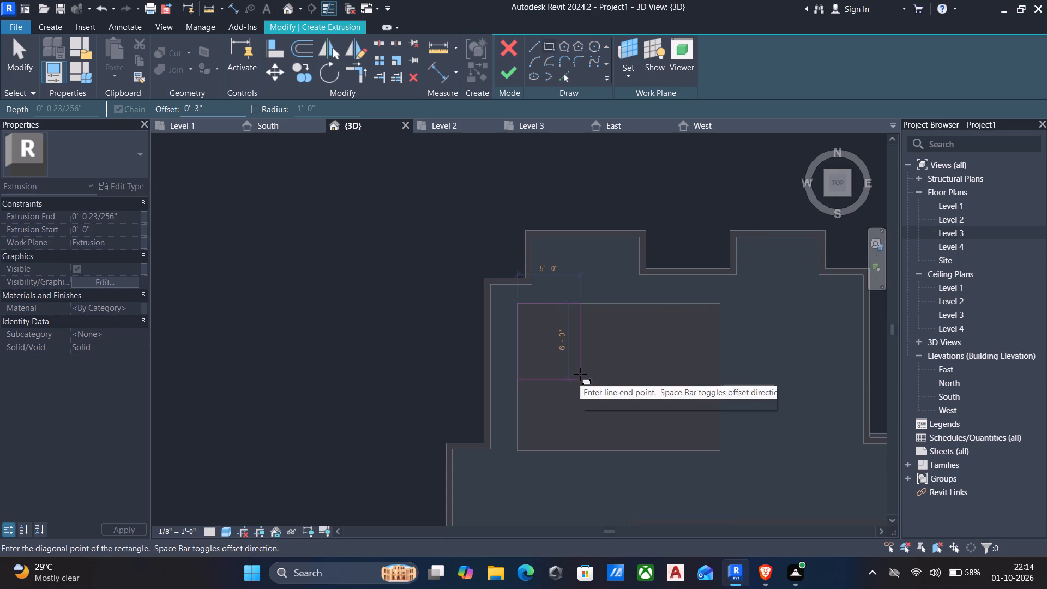
key(space)
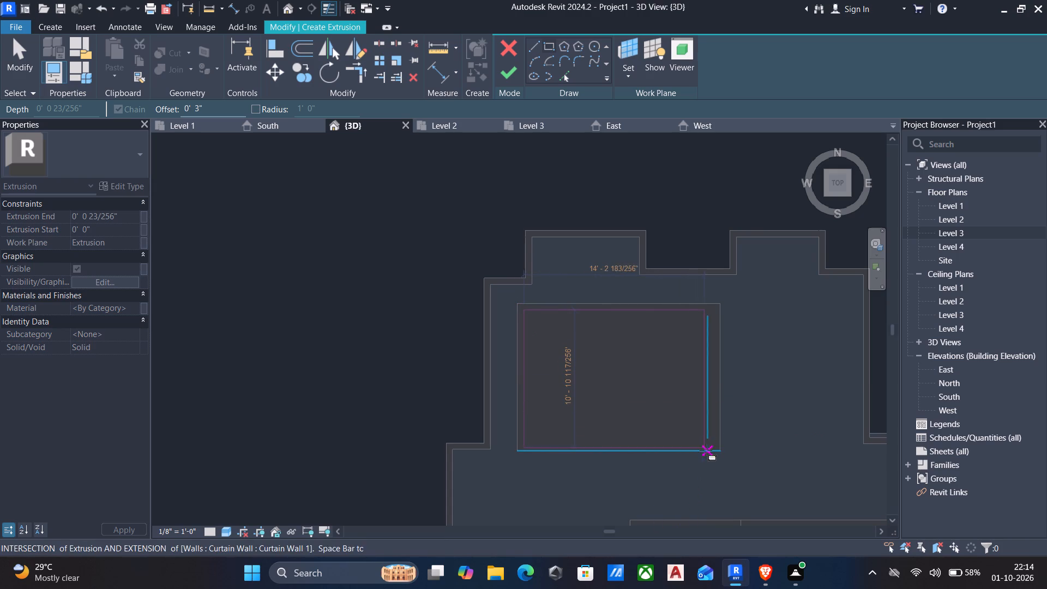
click(713, 449)
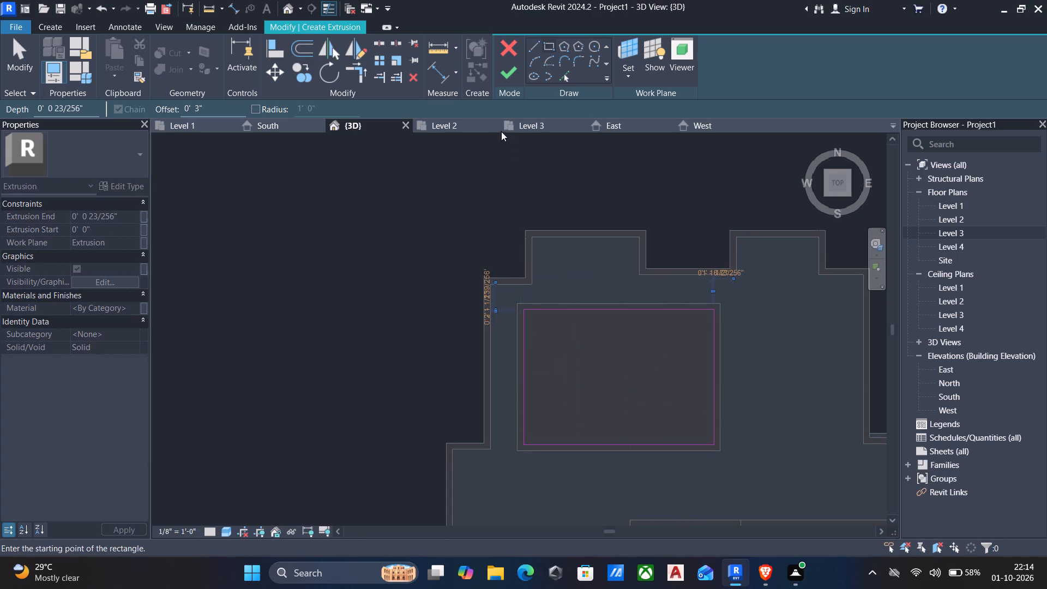
click(513, 74)
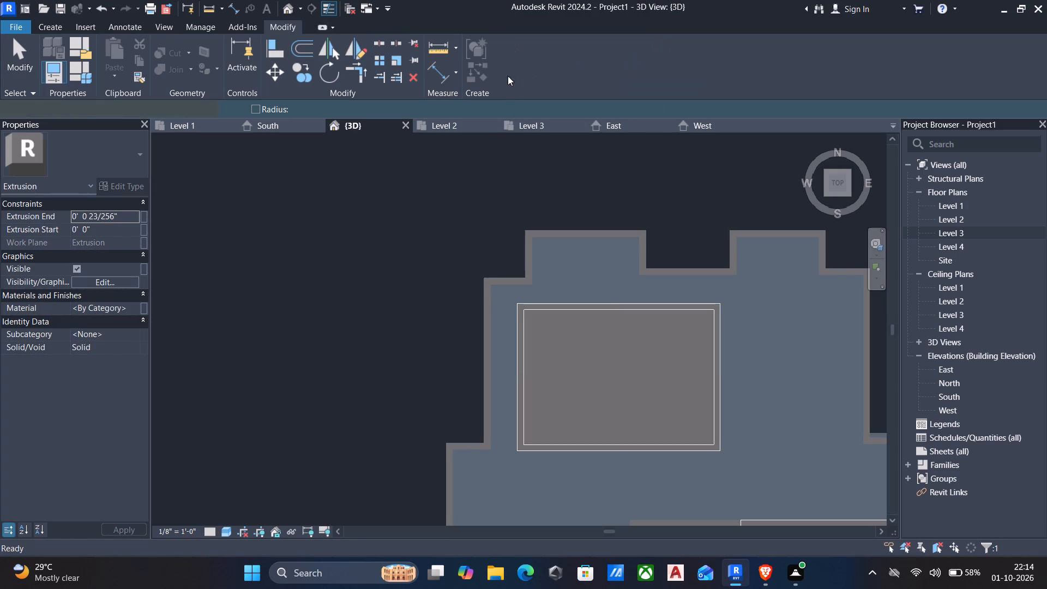
Finish the in-place model containing the roof slab and its inset extrusion.
scroll(492, 205, down, 3)
scroll(448, 123, down, 2)
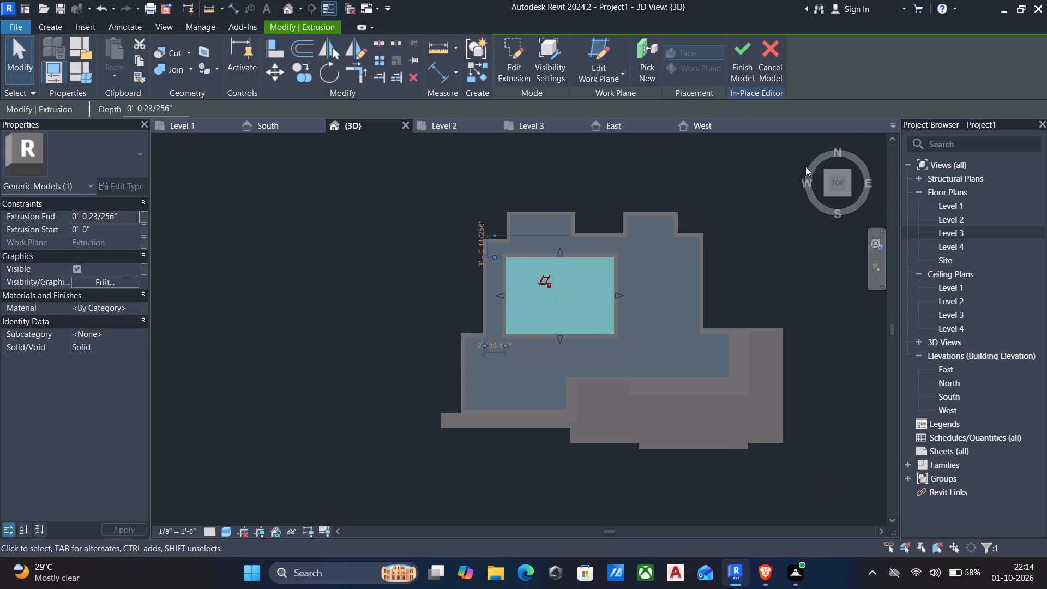
click(851, 195)
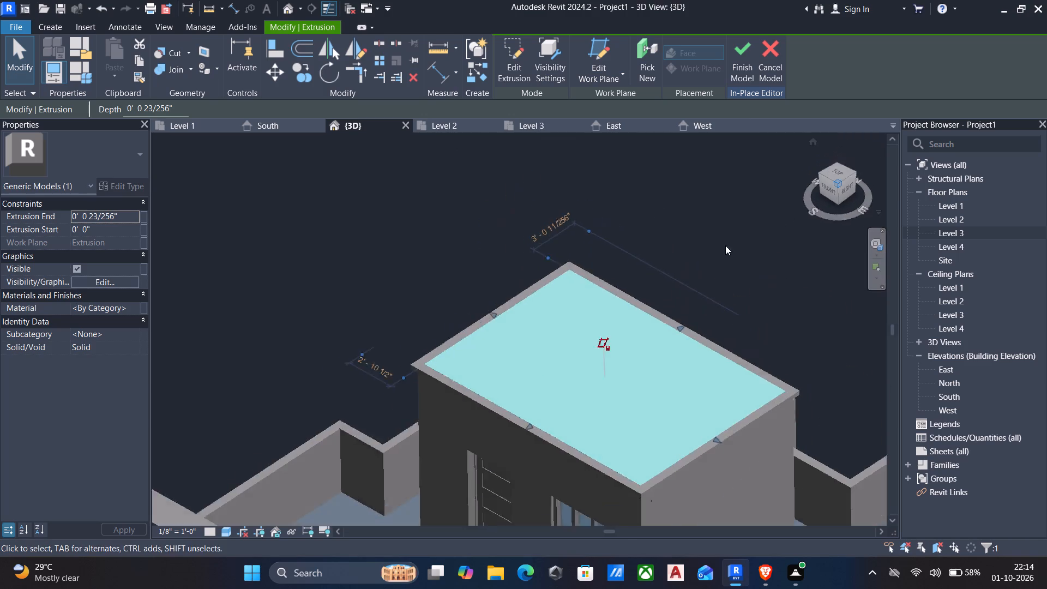
middle_drag(678, 320, 692, 241)
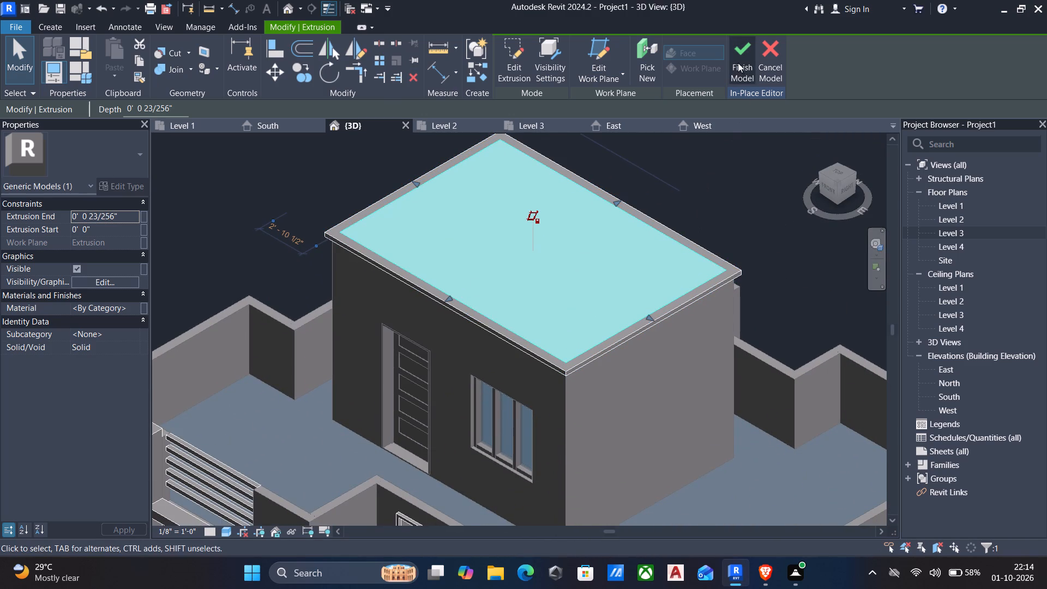
click(736, 62)
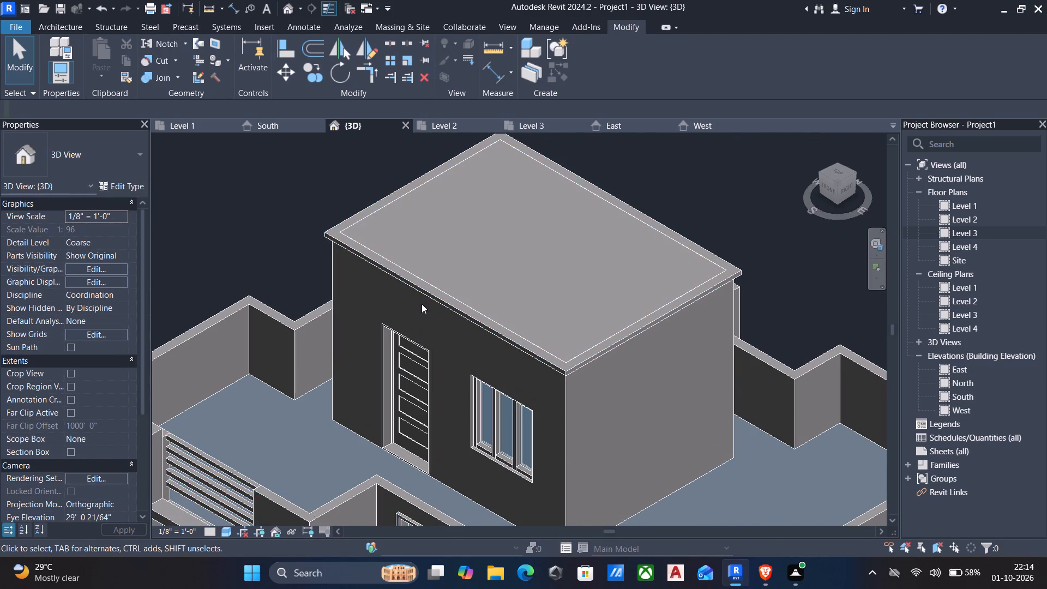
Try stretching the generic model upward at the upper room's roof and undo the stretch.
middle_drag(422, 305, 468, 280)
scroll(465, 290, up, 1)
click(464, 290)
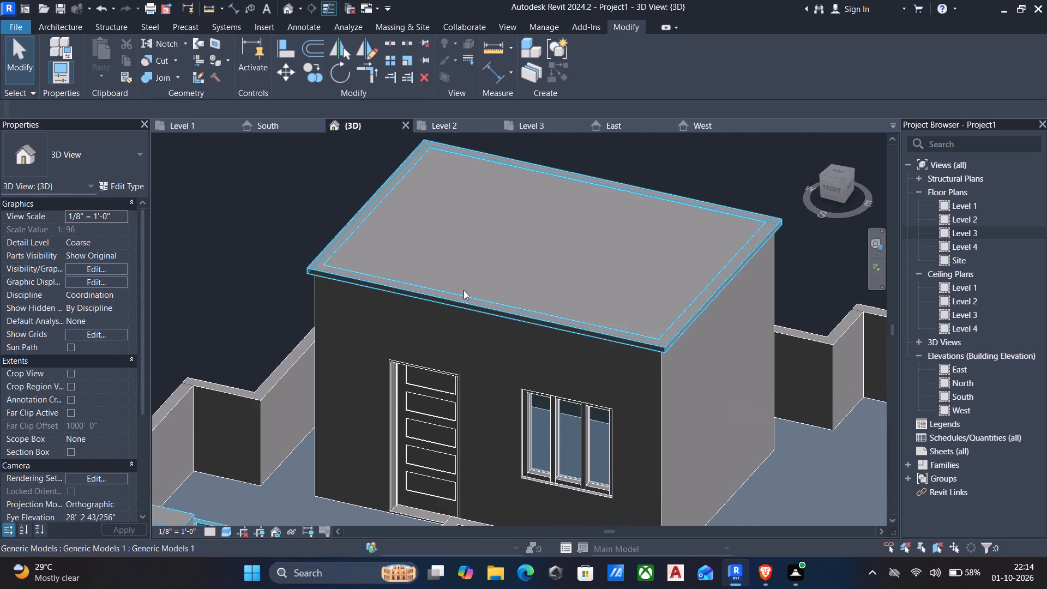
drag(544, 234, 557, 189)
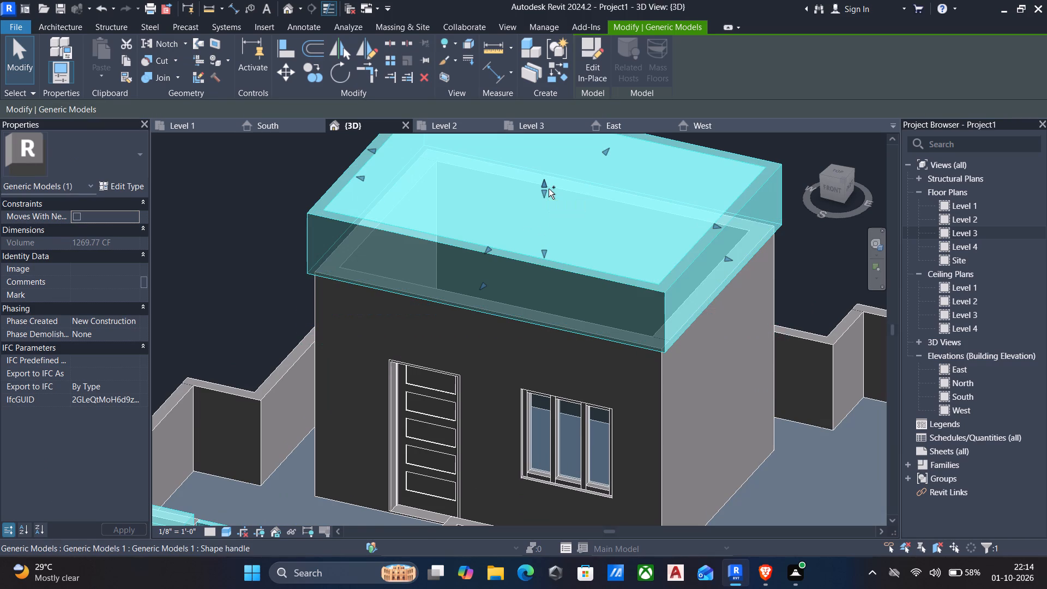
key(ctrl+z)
Reopen the roof's in-place model for editing and stretch the inset extrusion upward to about 3' 7".
click(563, 312)
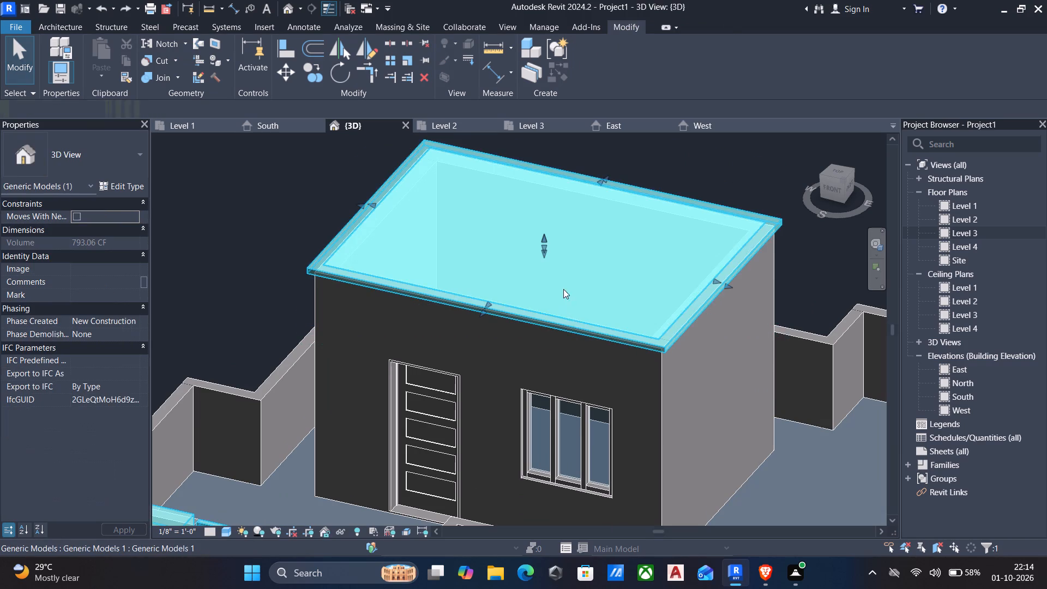
click(584, 77)
scroll(535, 249, down, 2)
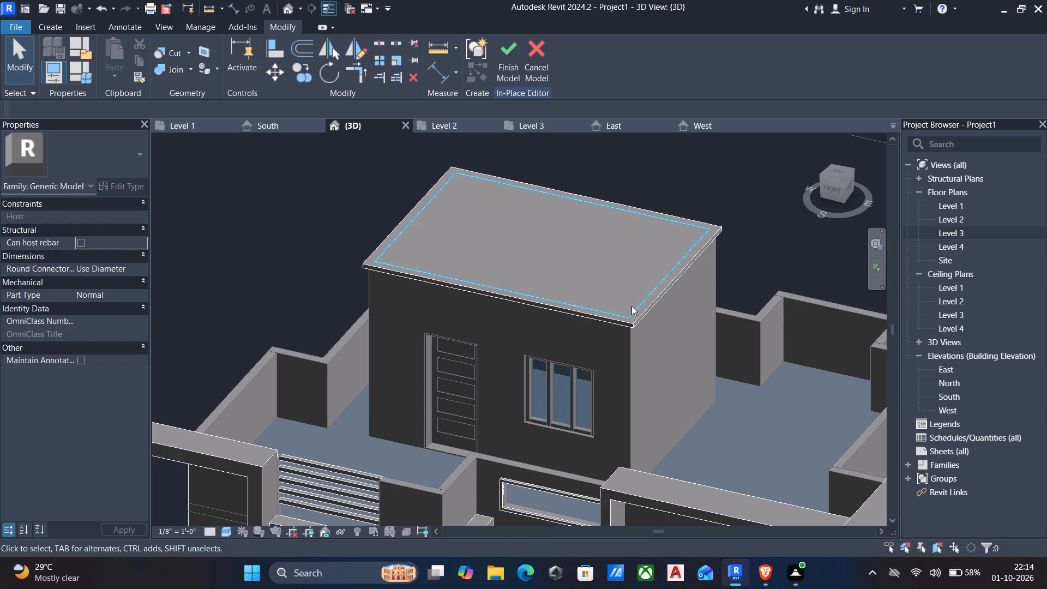
click(633, 306)
drag(541, 241, 549, 191)
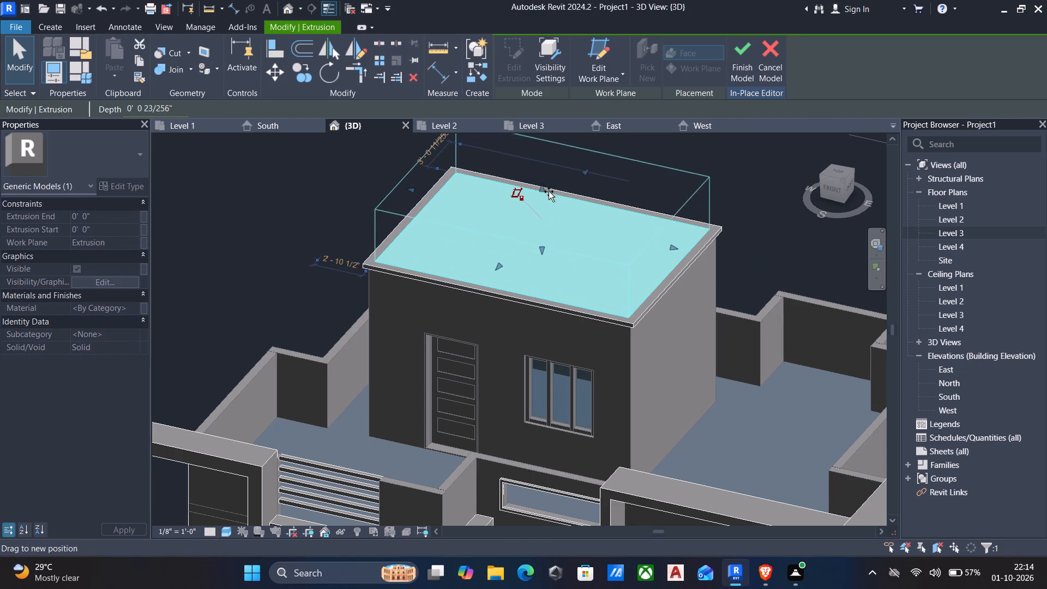
drag(549, 191, 549, 188)
scroll(528, 217, down, 2)
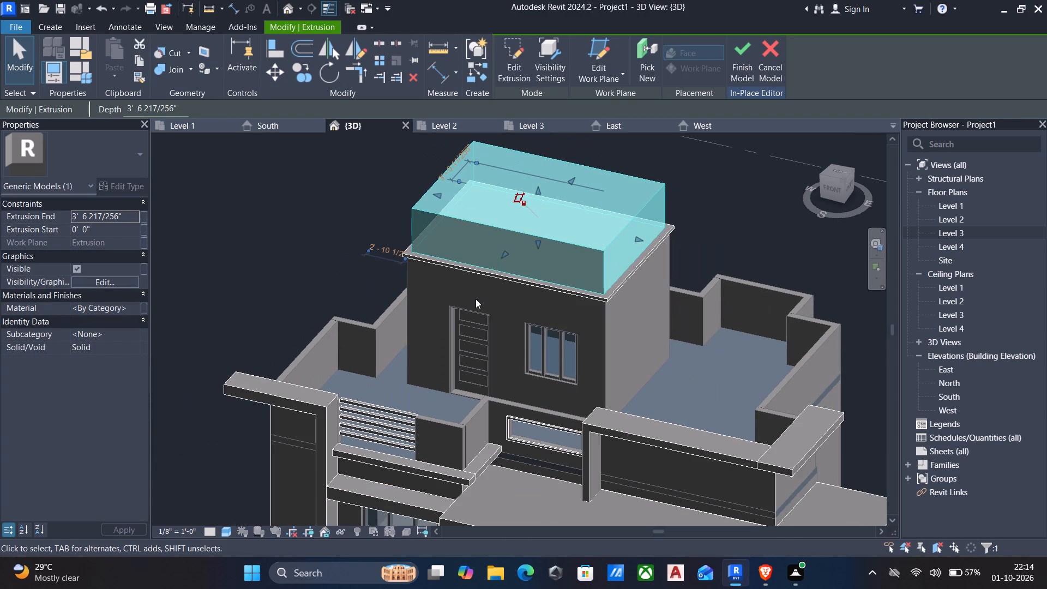
shift+middle_drag(473, 296, 532, 255)
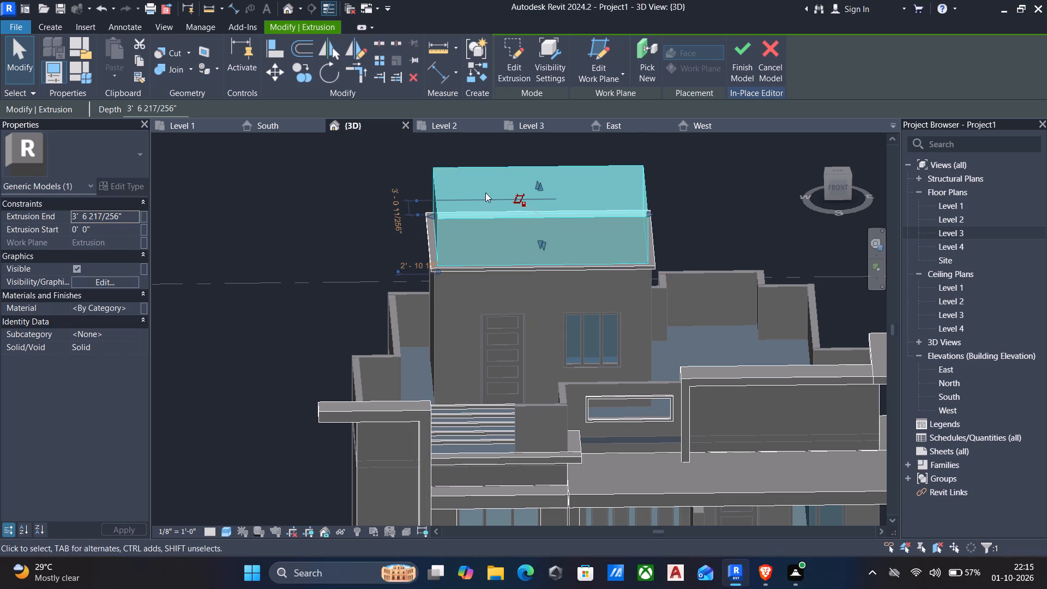
Set the extrusion end of the inset block on the roof slab to 3' and finish the in-place model.
click(129, 213)
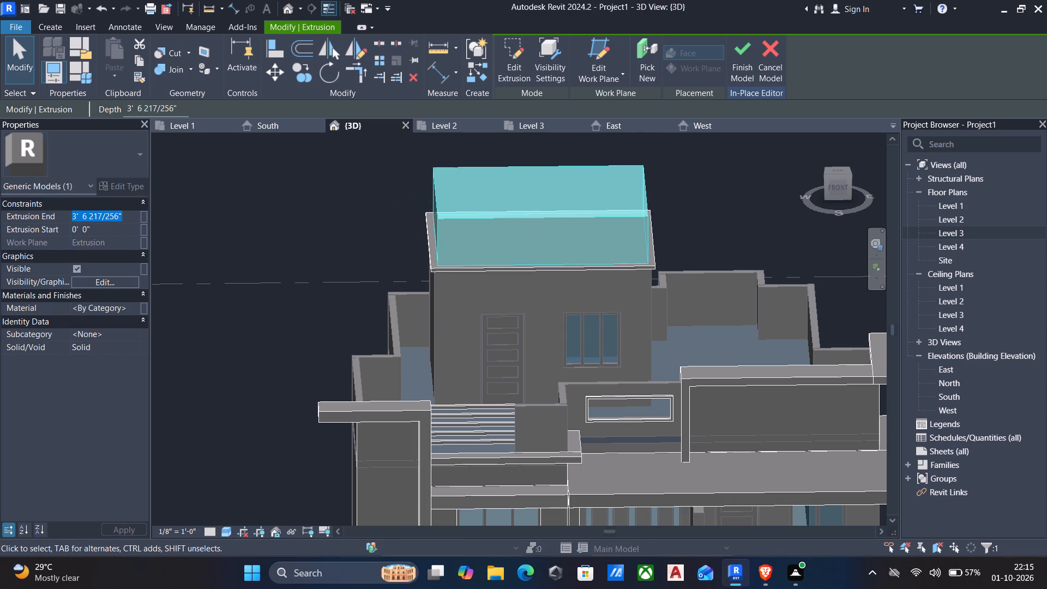
key(3)
key(apostrophe)
key(Return)
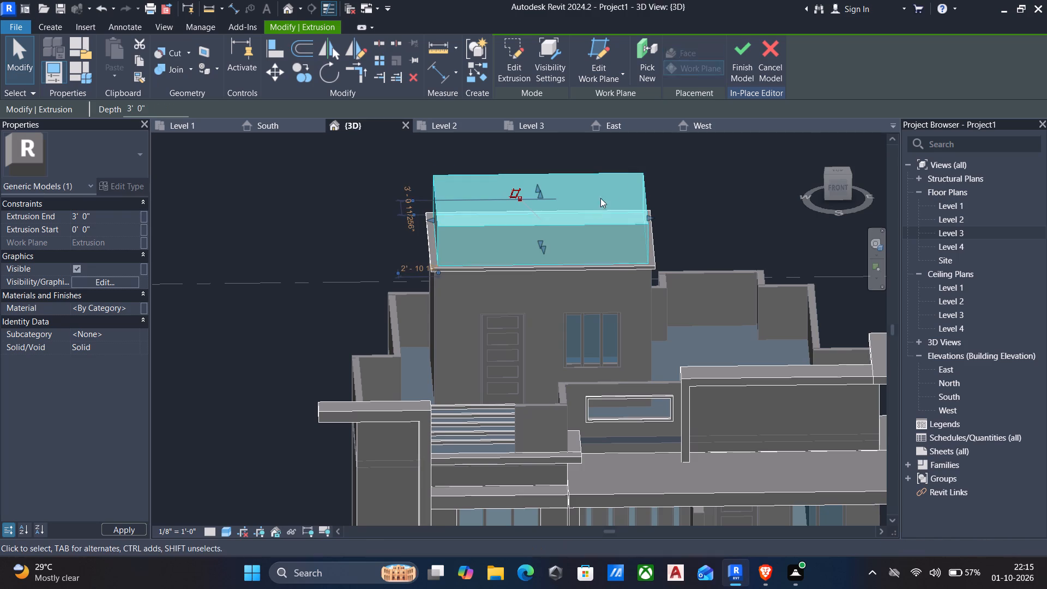
click(836, 188)
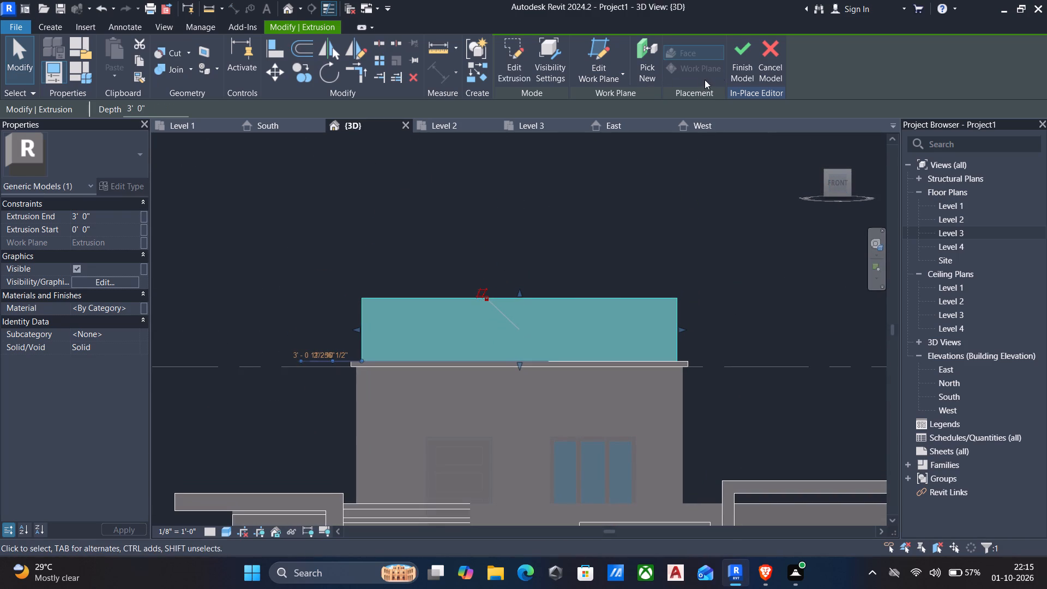
click(739, 64)
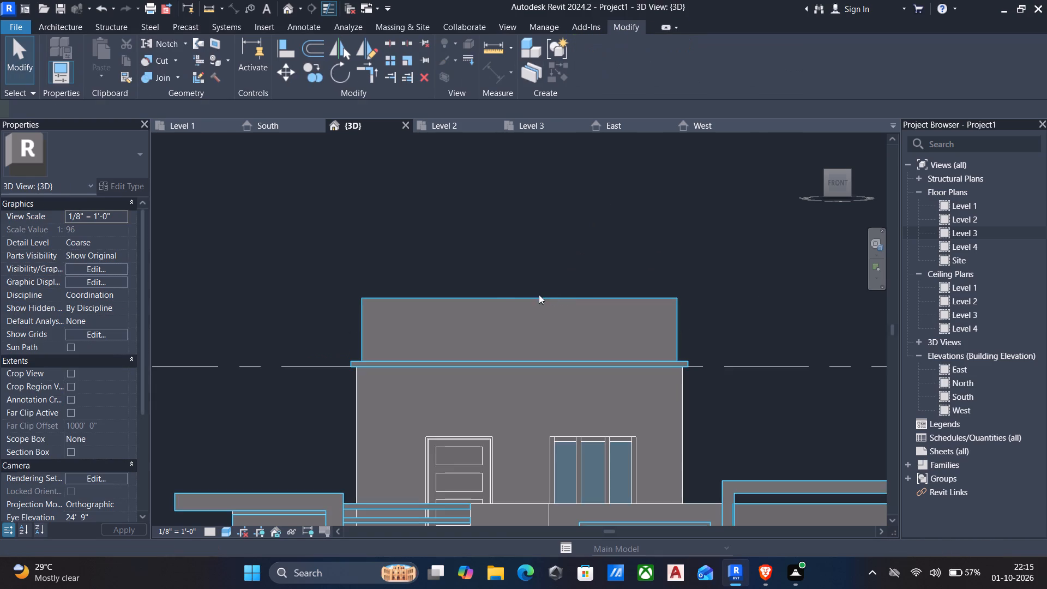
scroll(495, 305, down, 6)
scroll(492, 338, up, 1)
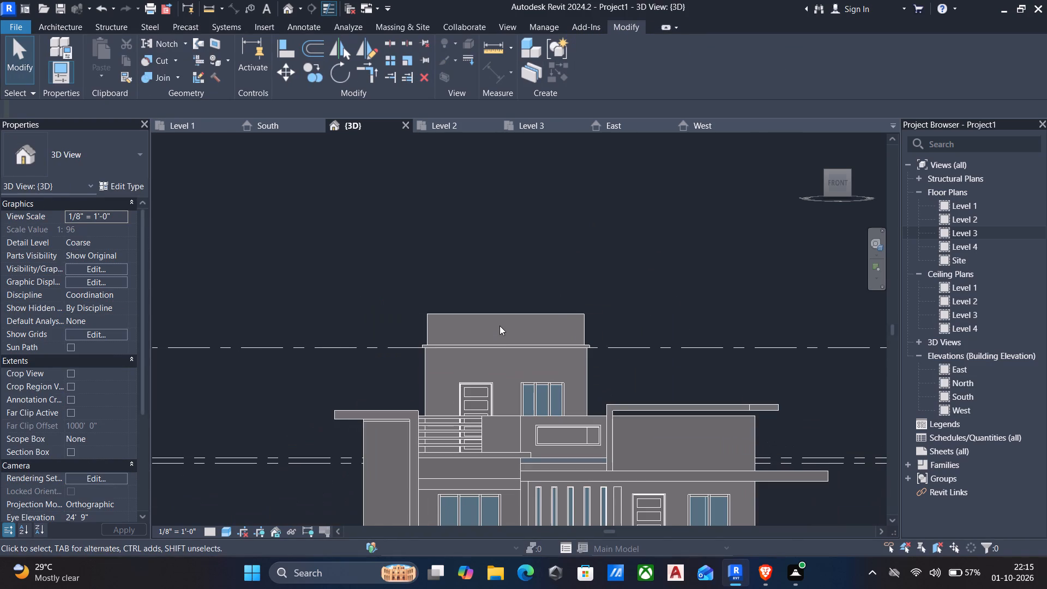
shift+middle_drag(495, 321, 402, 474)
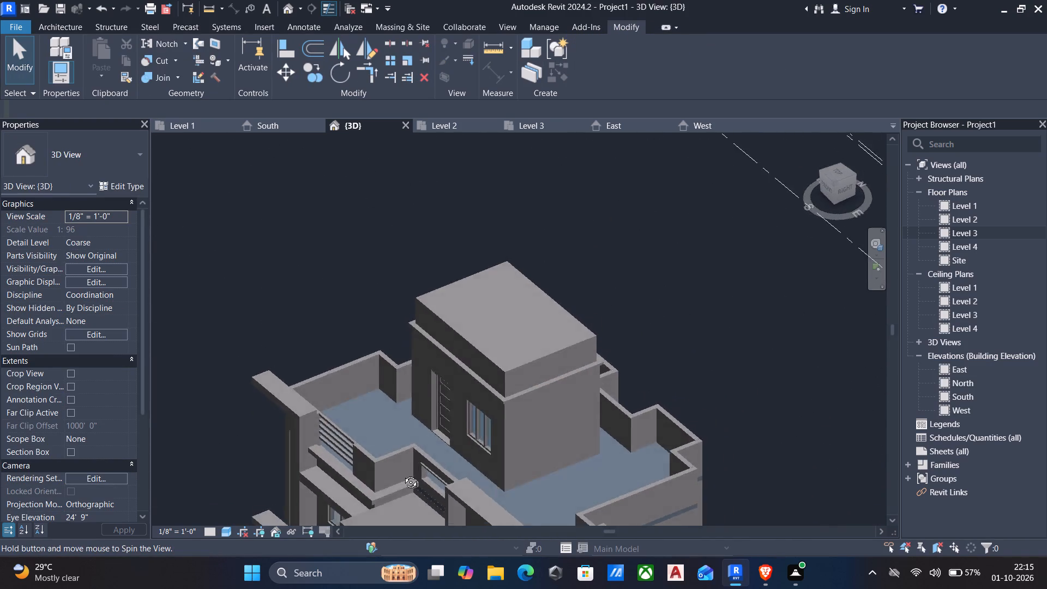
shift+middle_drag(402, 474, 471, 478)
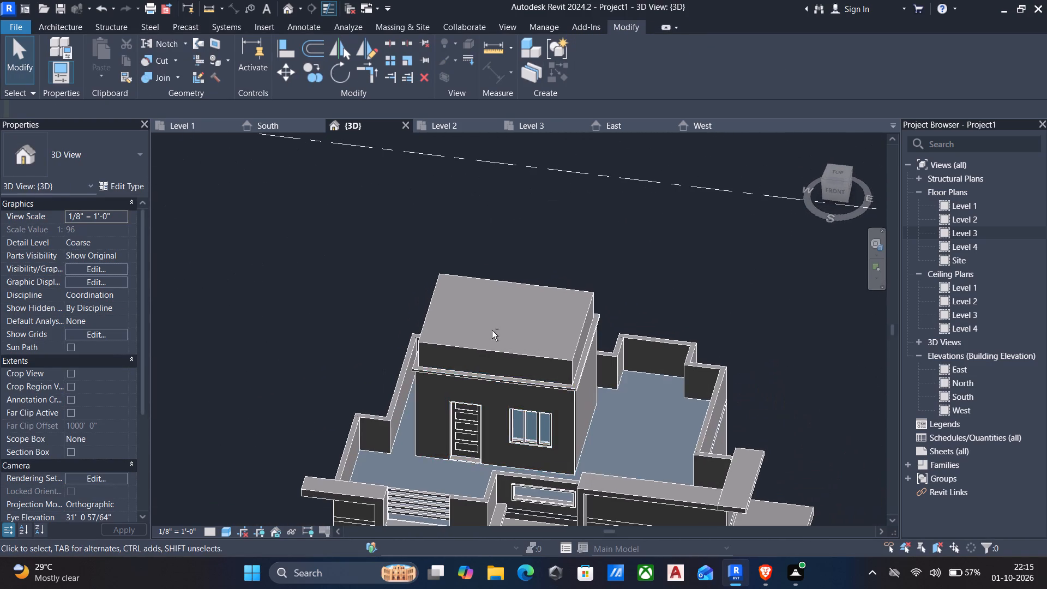
Reopen the roof's in-place model and start a void extrusion using the inset block's top face as work plane.
shift+middle_drag(492, 330, 448, 403)
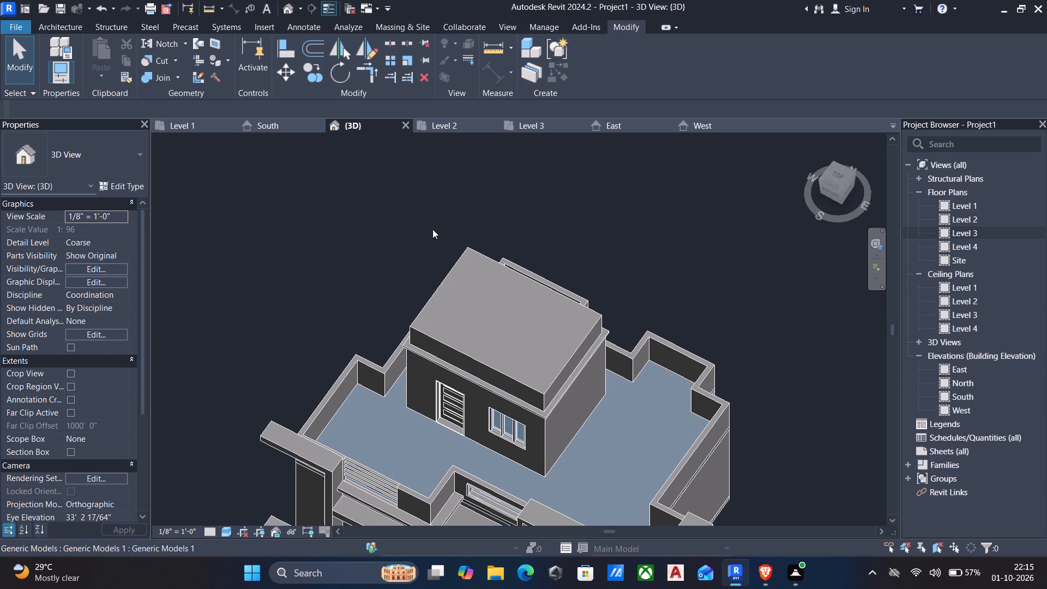
click(479, 362)
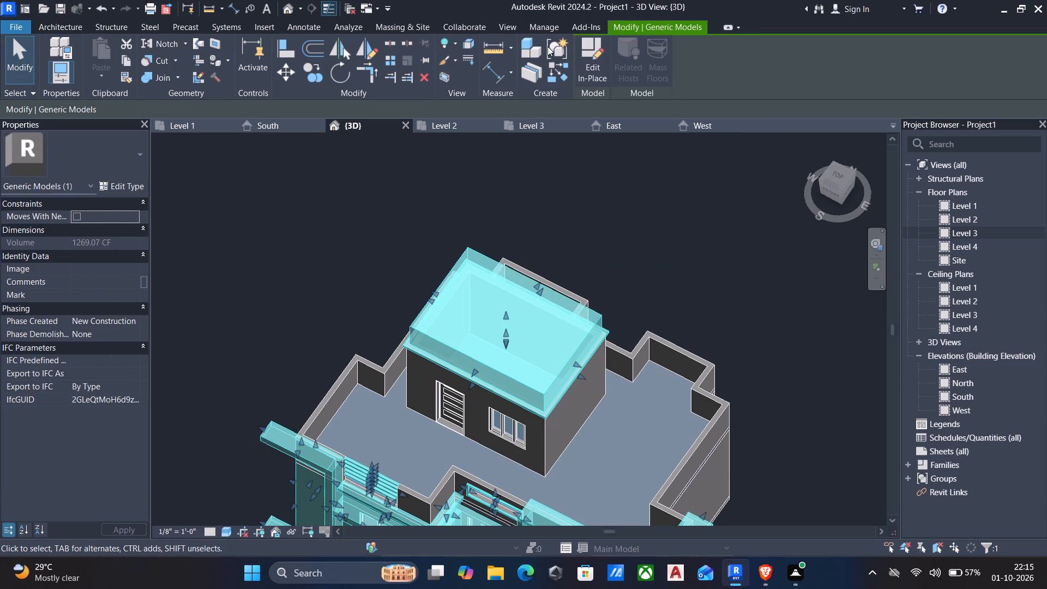
click(583, 56)
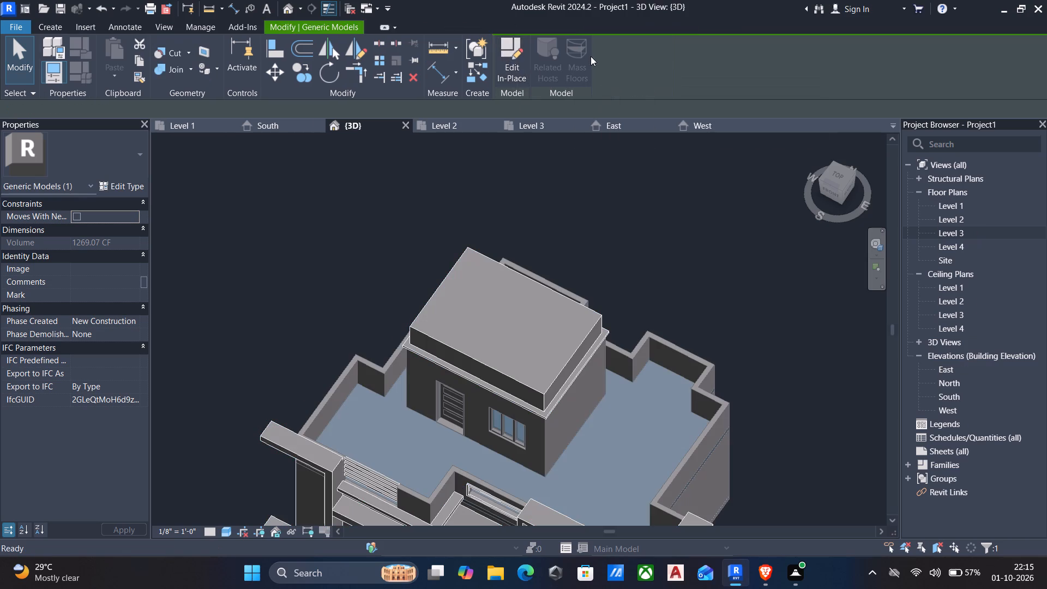
click(38, 20)
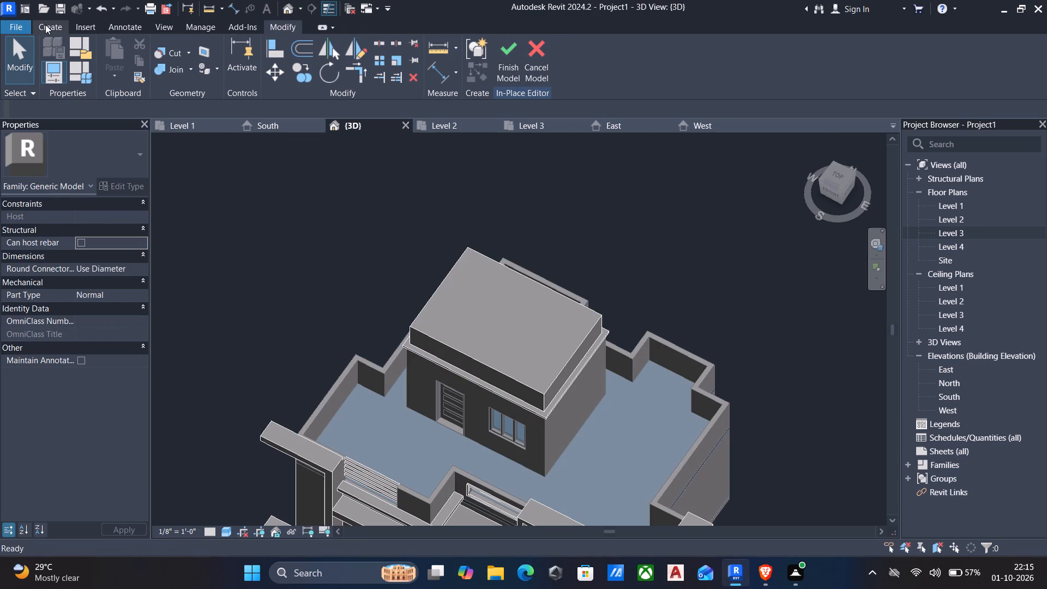
click(49, 28)
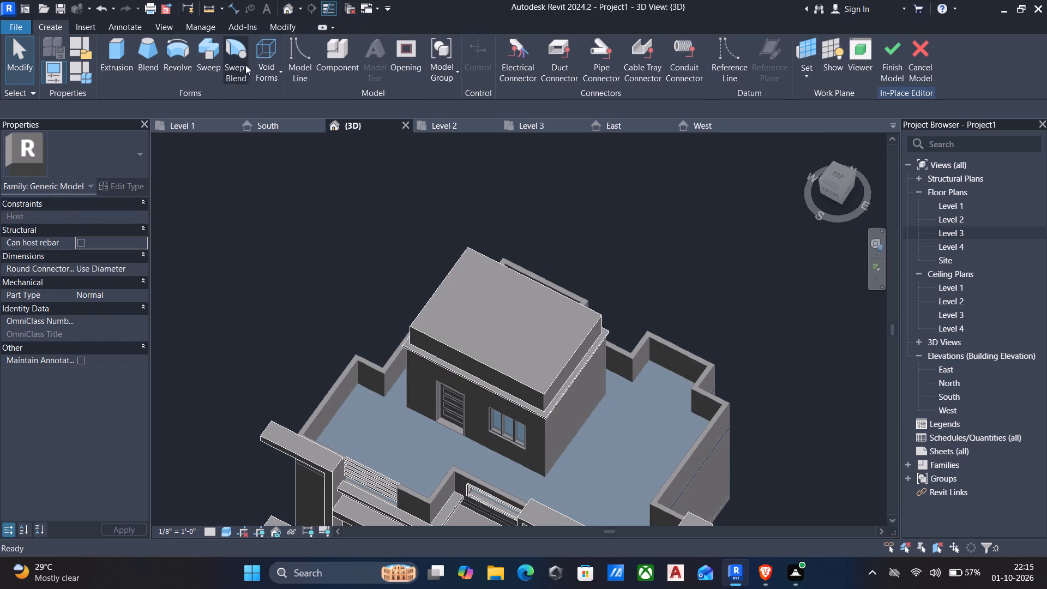
click(274, 75)
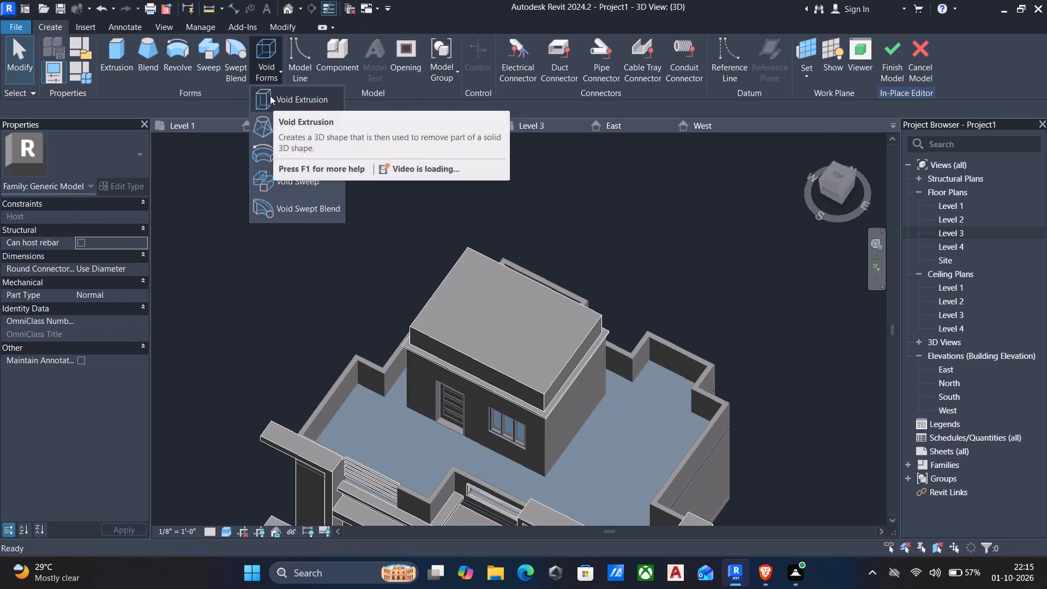
click(270, 95)
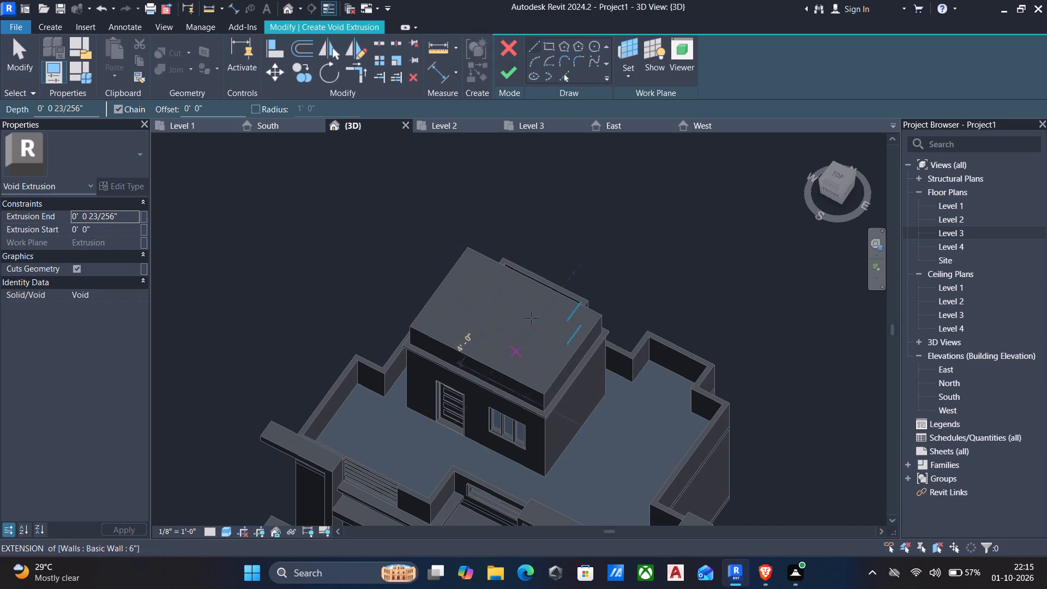
click(630, 74)
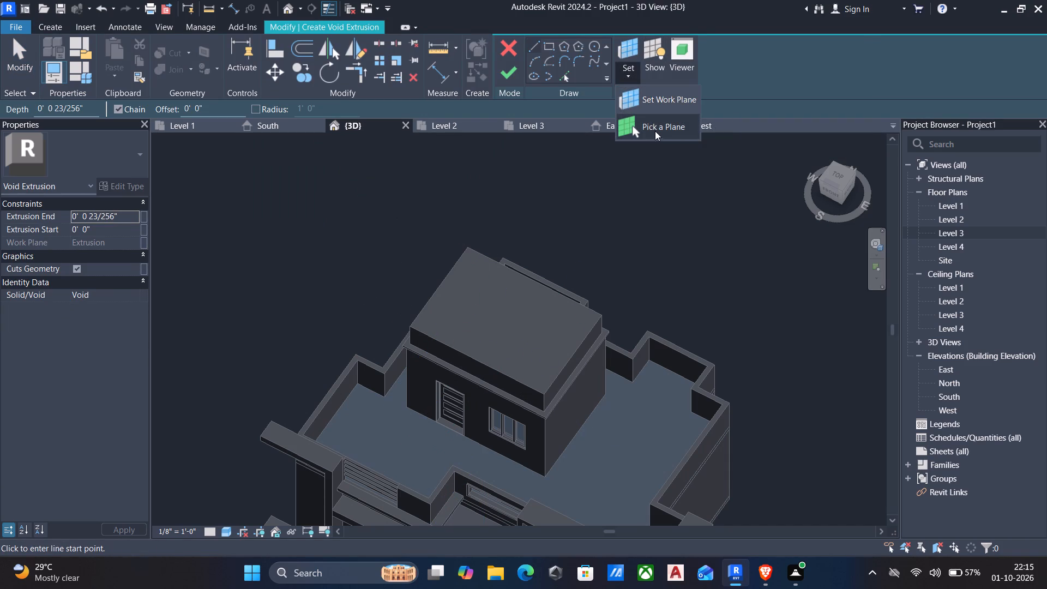
click(655, 127)
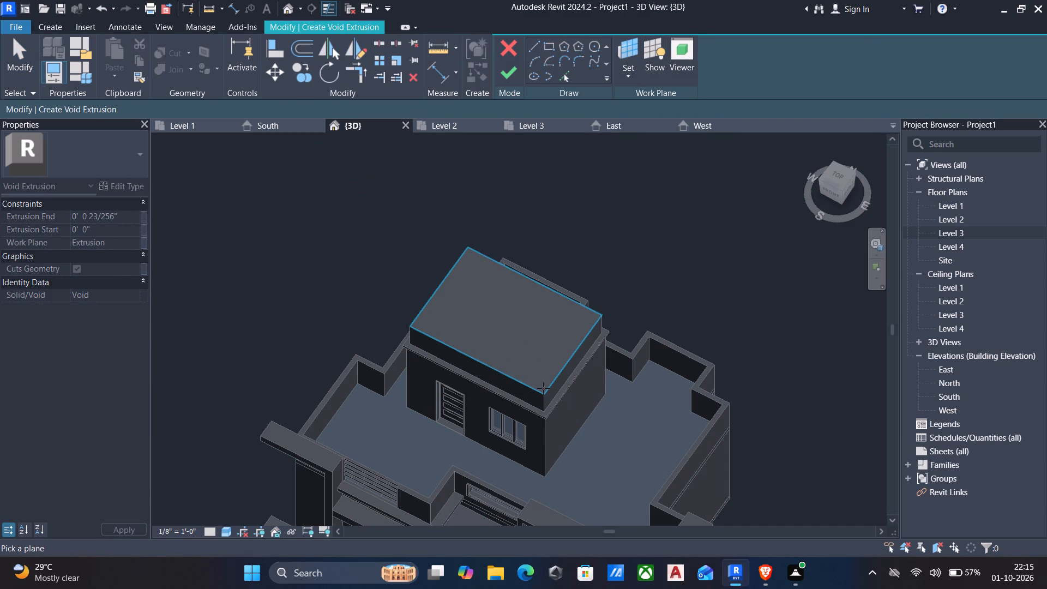
click(543, 388)
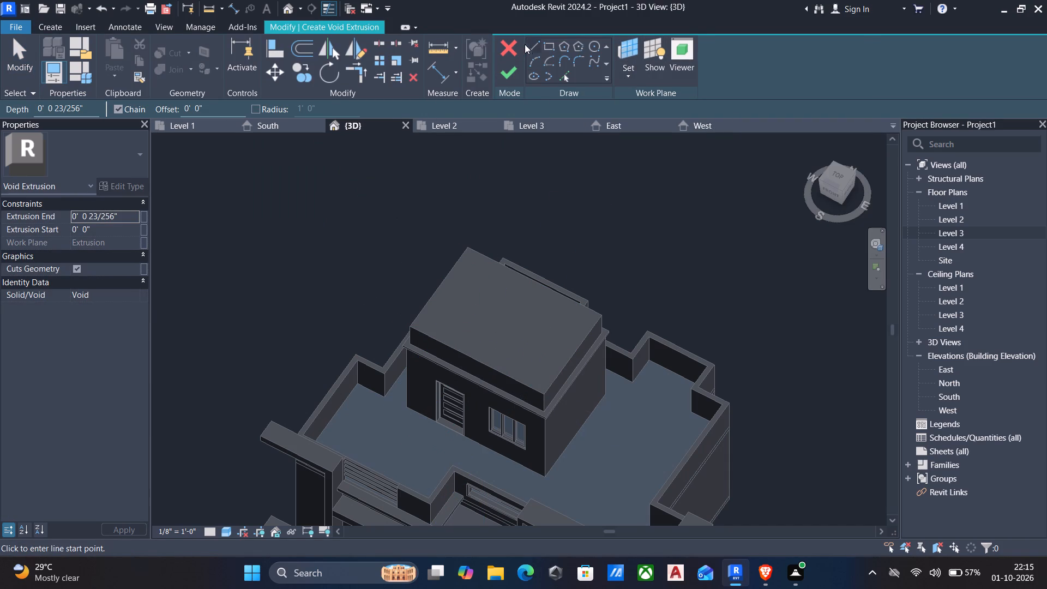
Sketch the void's rectangle corner to corner on the block's top face with a 3" inward offset and finish the sketch.
click(545, 46)
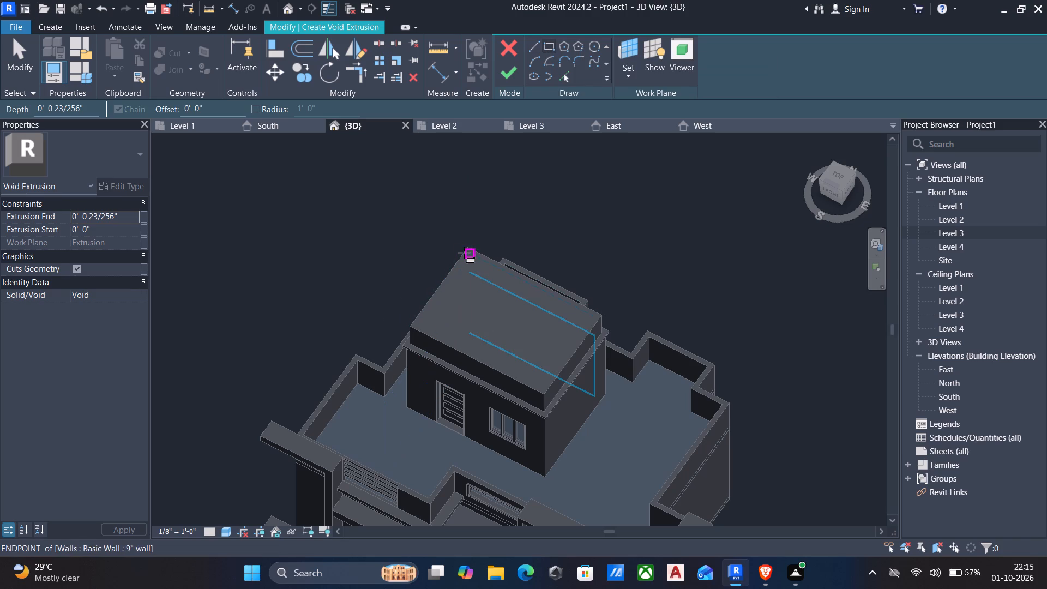
drag(232, 110, 94, 105)
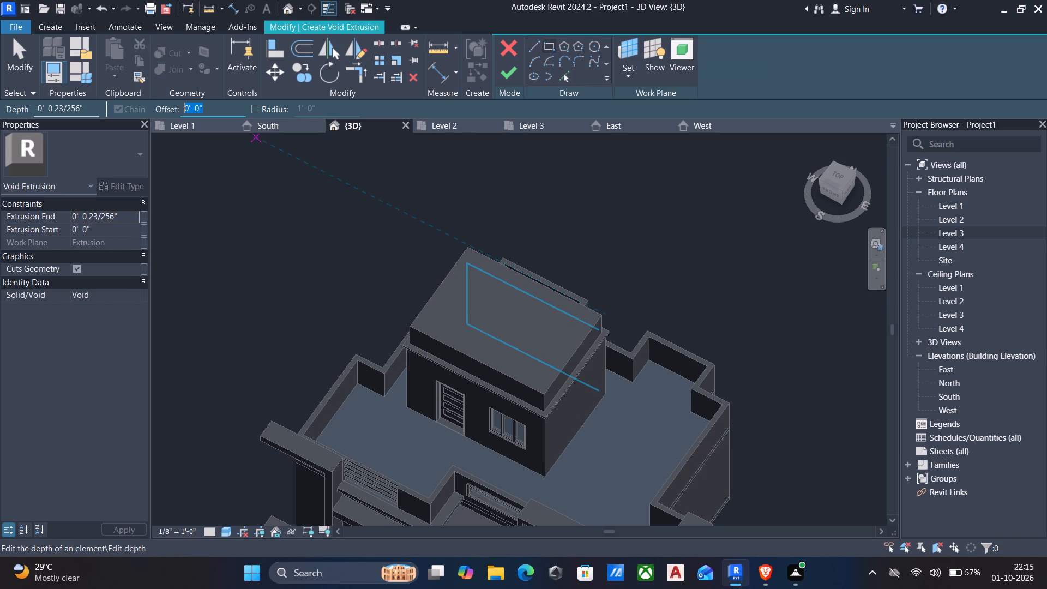
key(3)
key(shift+quotedbl)
key(Return)
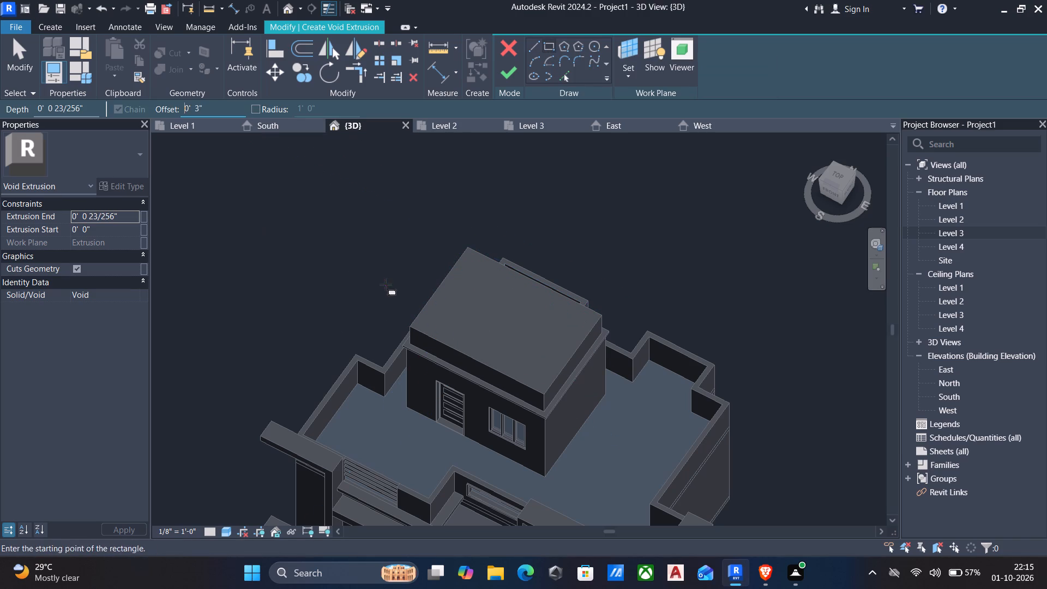
click(465, 246)
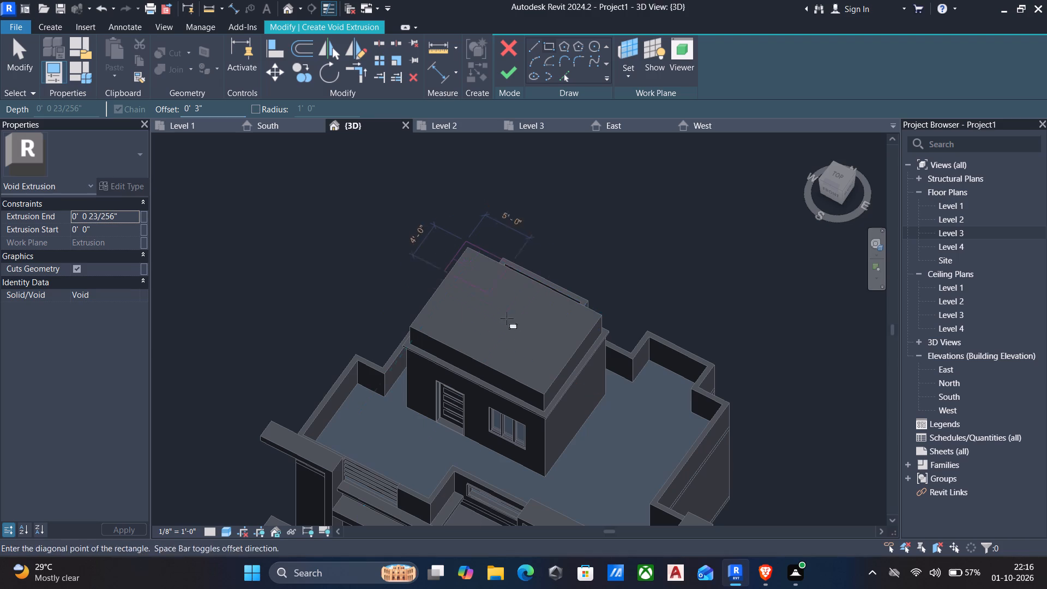
key(space)
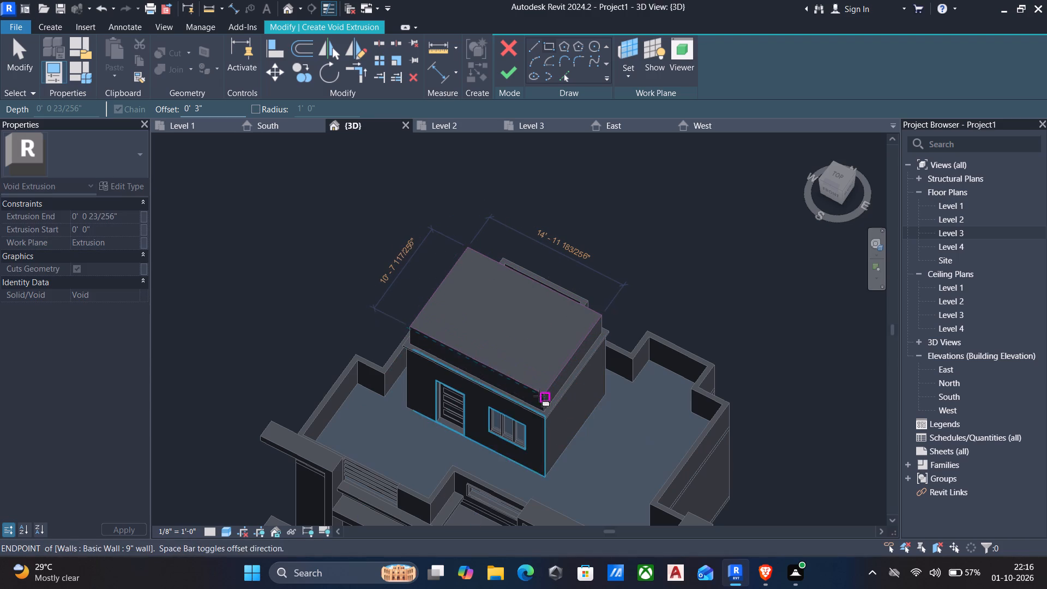
click(539, 393)
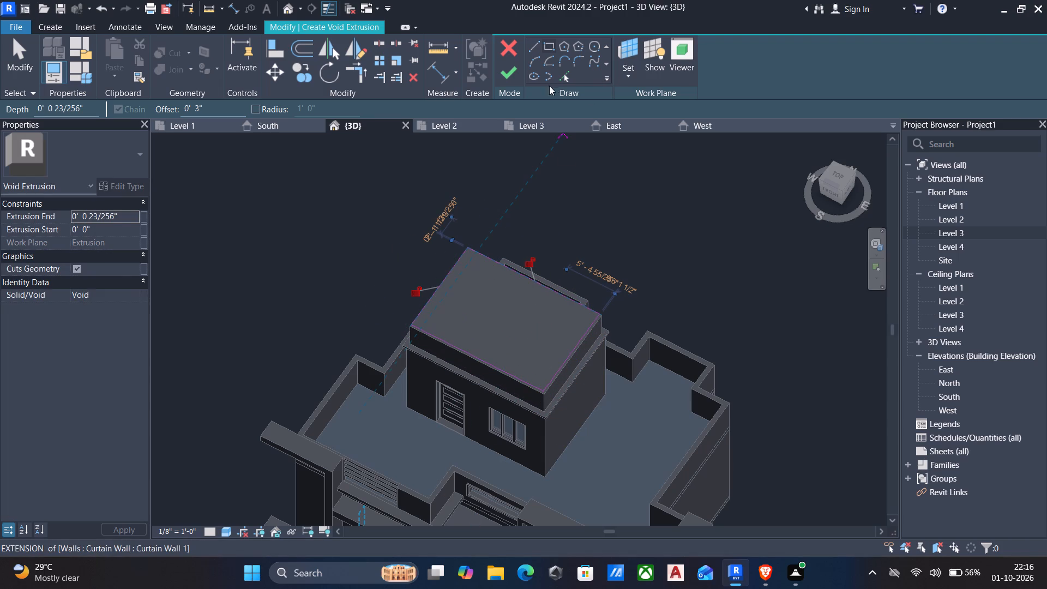
click(509, 69)
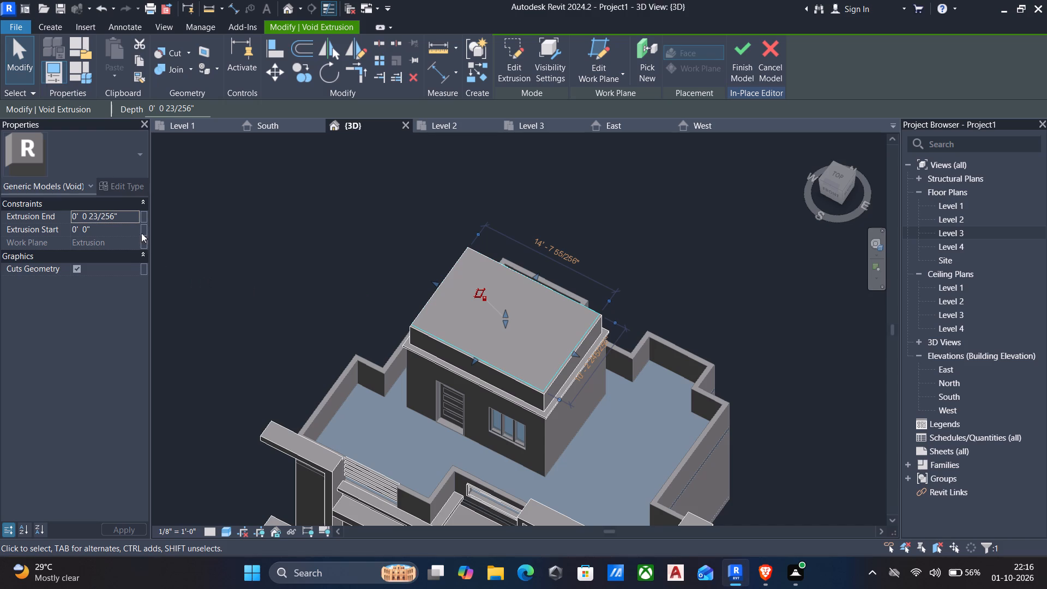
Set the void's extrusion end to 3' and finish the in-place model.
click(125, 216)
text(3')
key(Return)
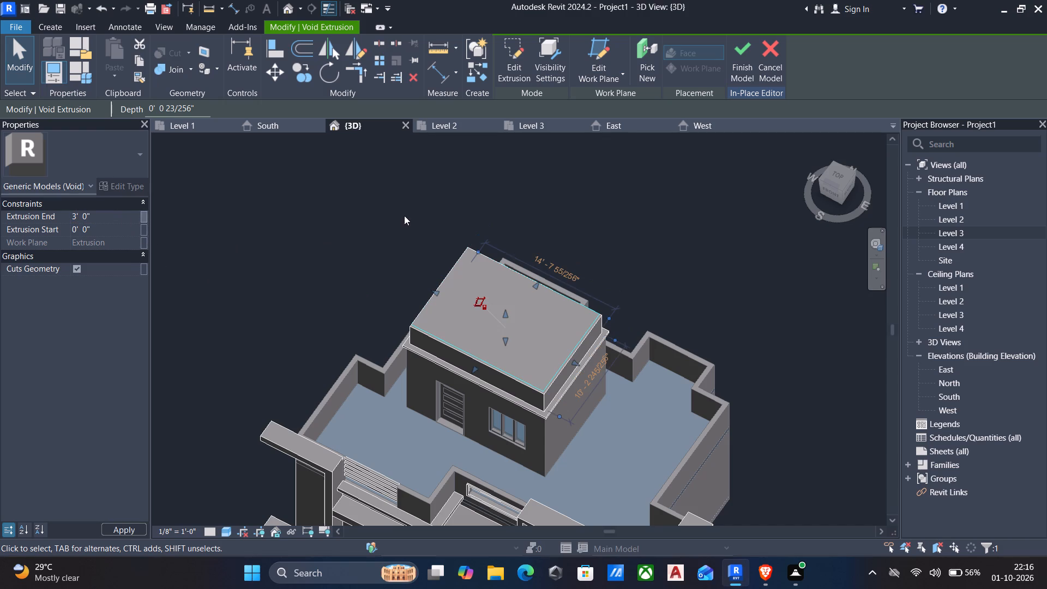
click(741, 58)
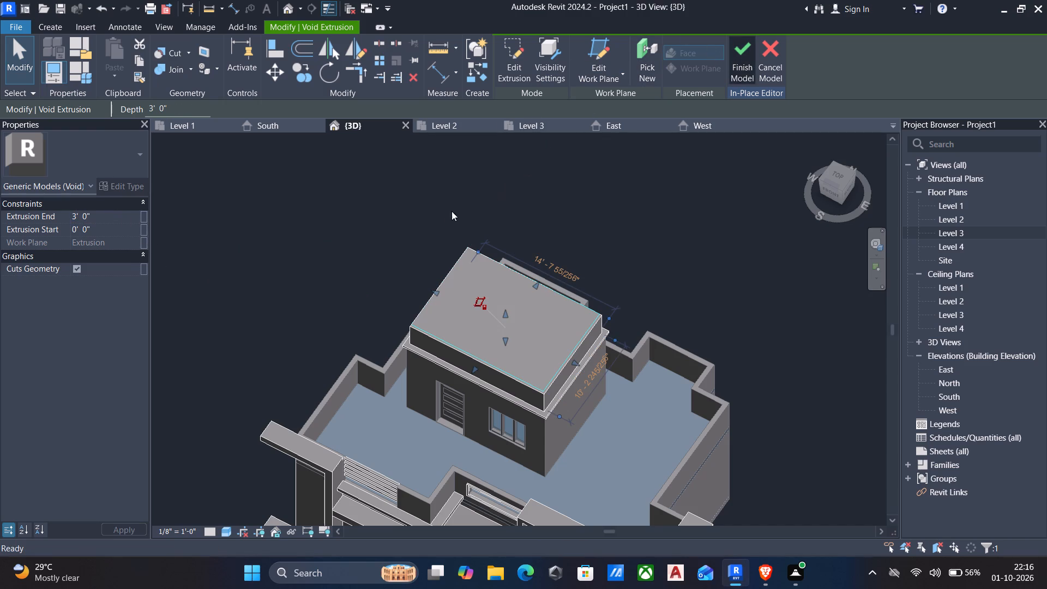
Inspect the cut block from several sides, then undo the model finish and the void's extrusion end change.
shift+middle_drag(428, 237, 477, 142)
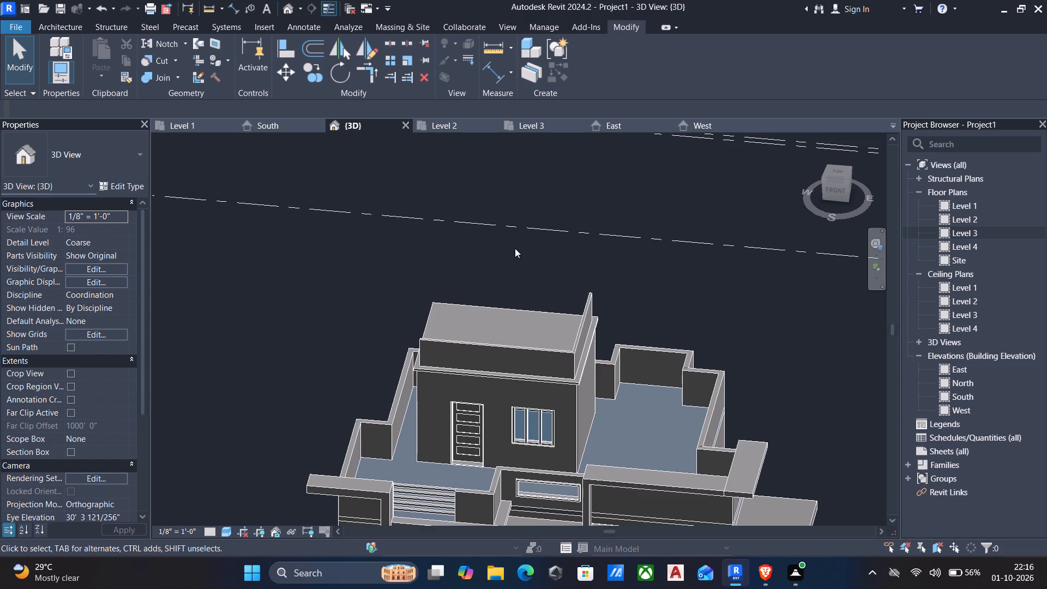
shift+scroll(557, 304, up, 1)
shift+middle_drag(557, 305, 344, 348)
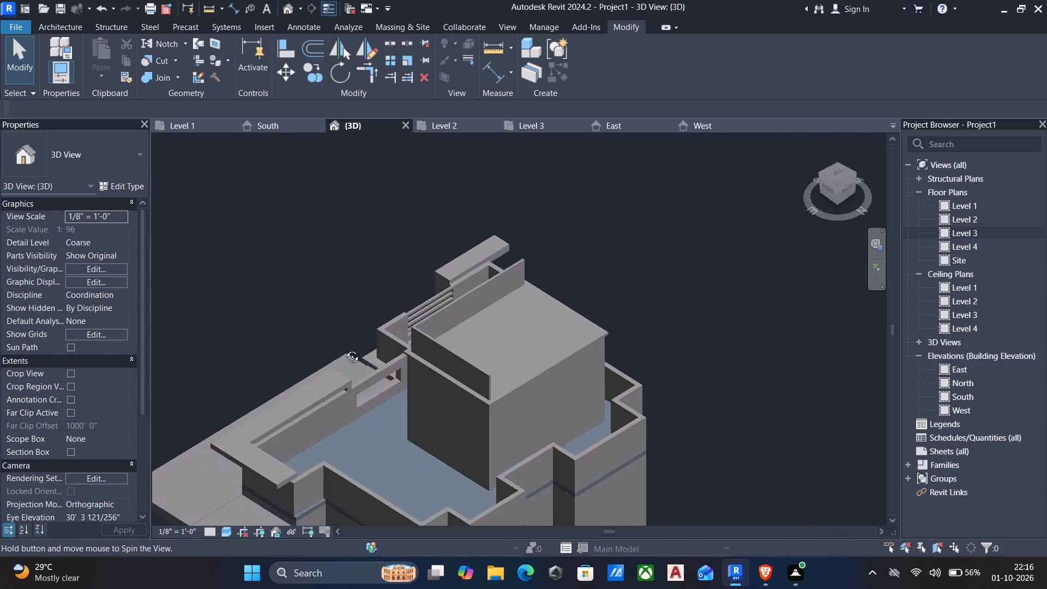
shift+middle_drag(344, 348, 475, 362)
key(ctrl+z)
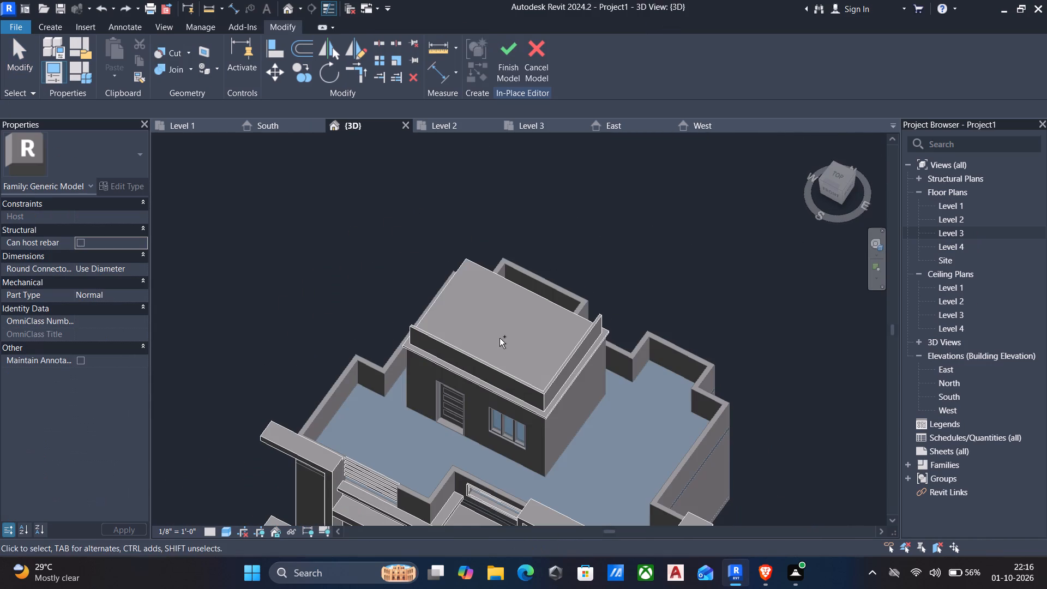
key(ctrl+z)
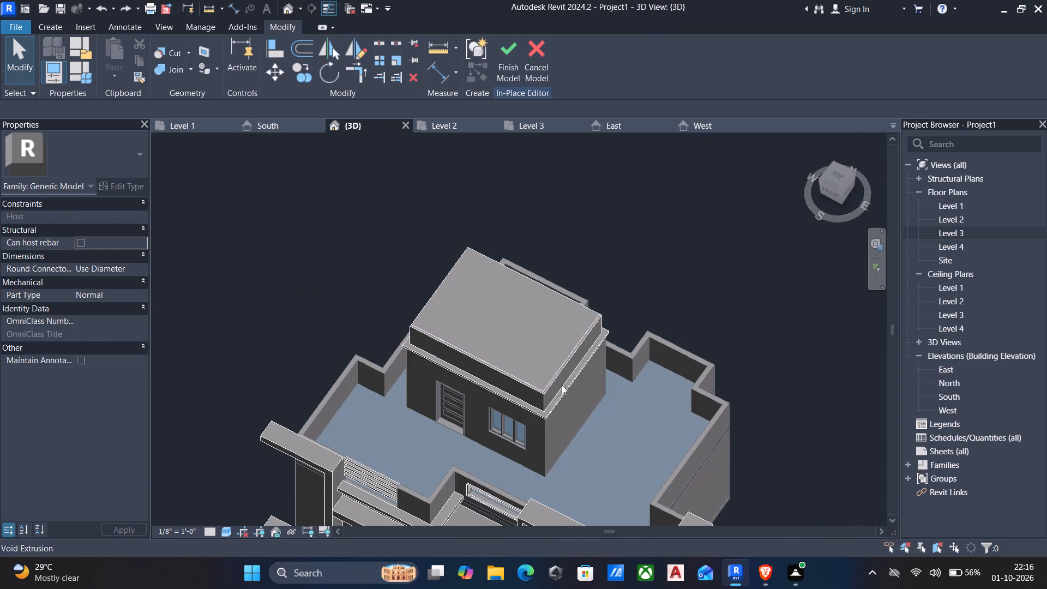
Open the void extrusion's sketch for editing and delete all four lines of its rectangle.
click(556, 370)
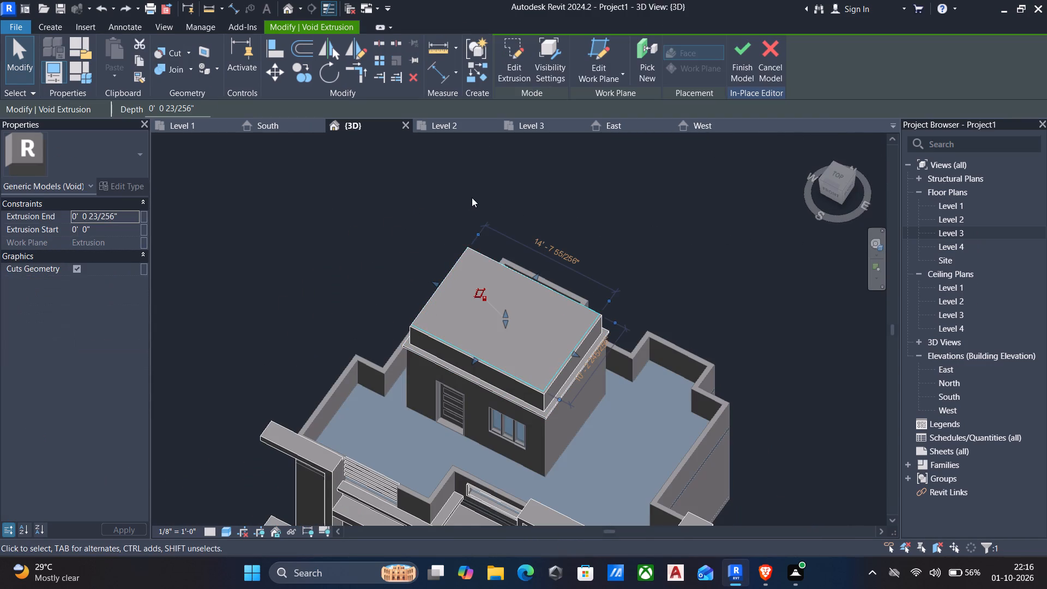
click(519, 65)
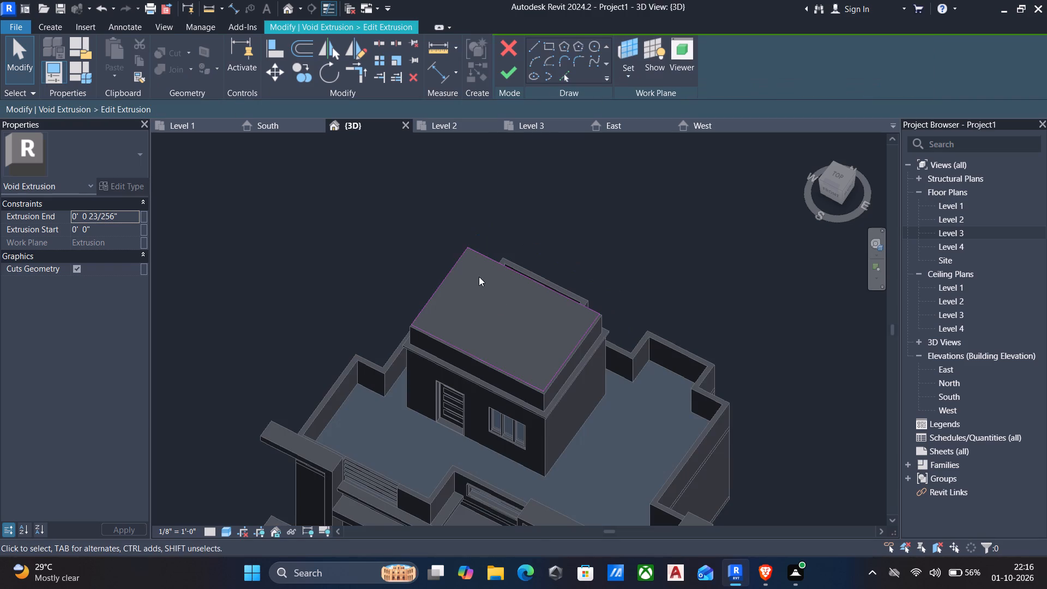
scroll(472, 265, up, 7)
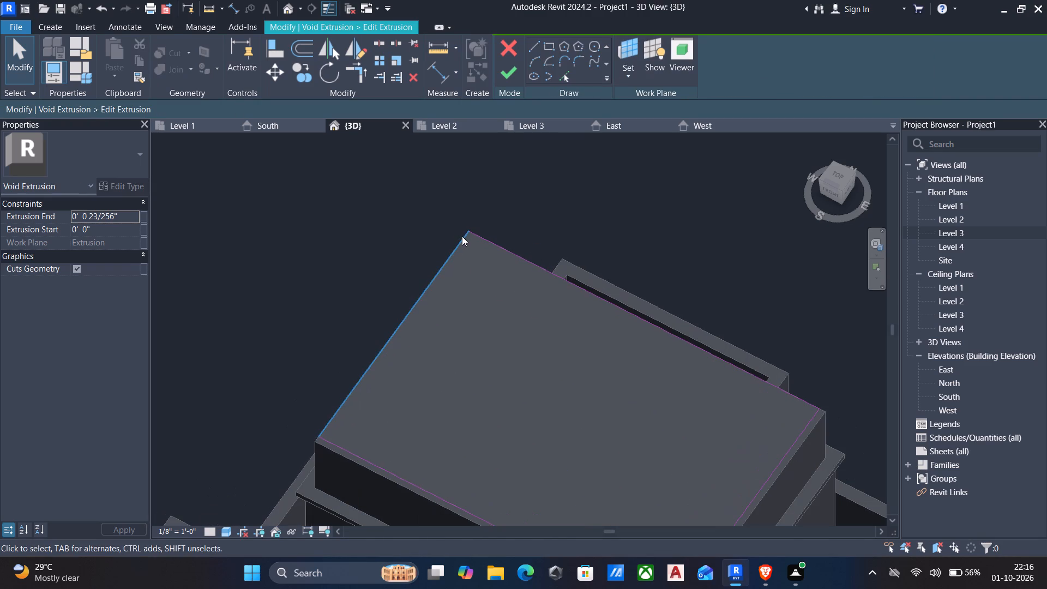
click(462, 236)
key(Delete)
click(488, 244)
key(Delete)
scroll(541, 352, down, 4)
middle_drag(541, 353, 535, 319)
click(617, 461)
key(Delete)
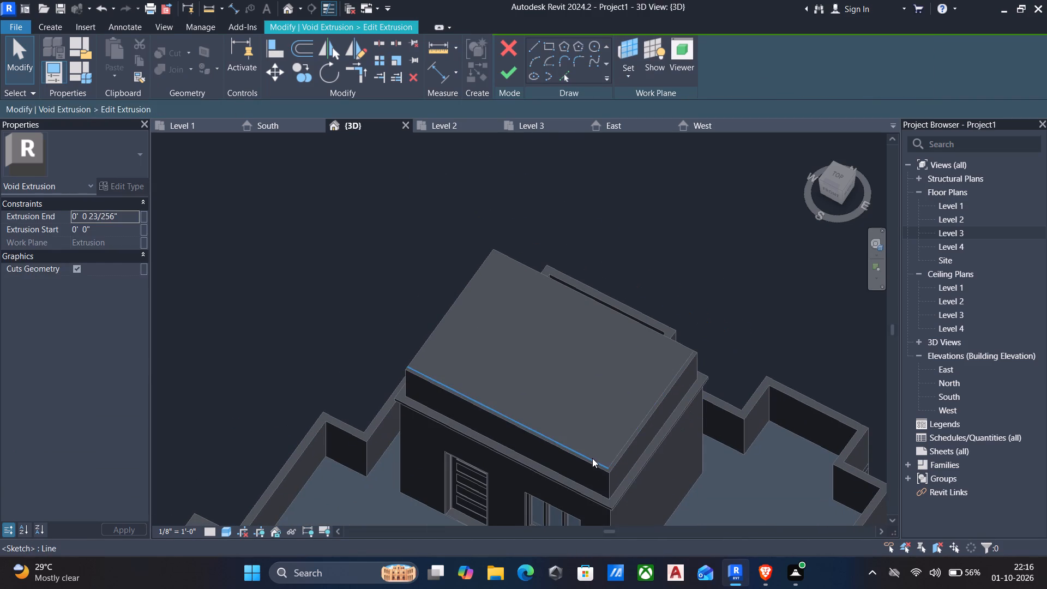
click(592, 458)
key(Delete)
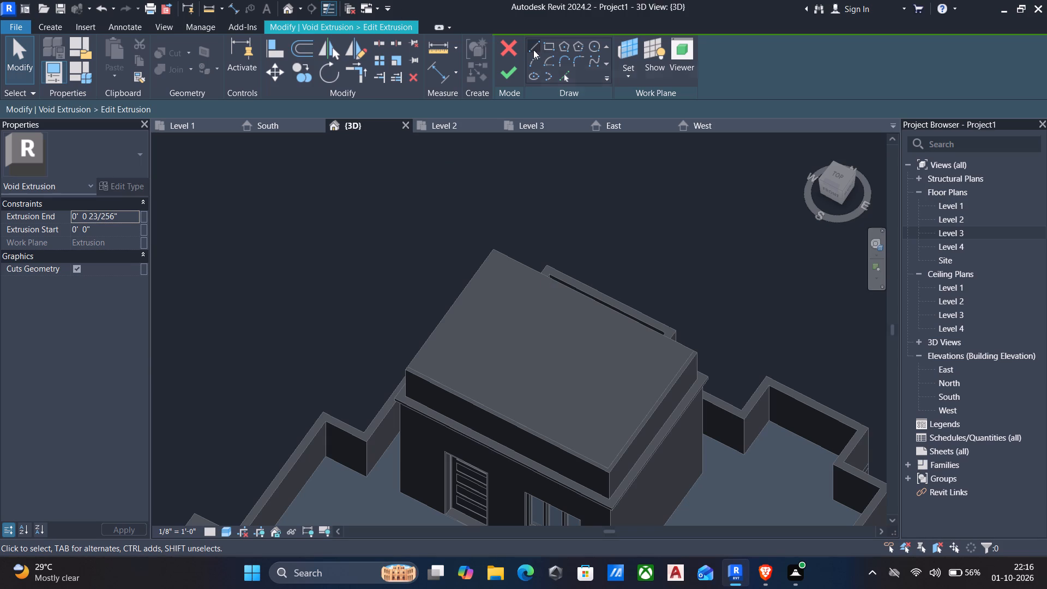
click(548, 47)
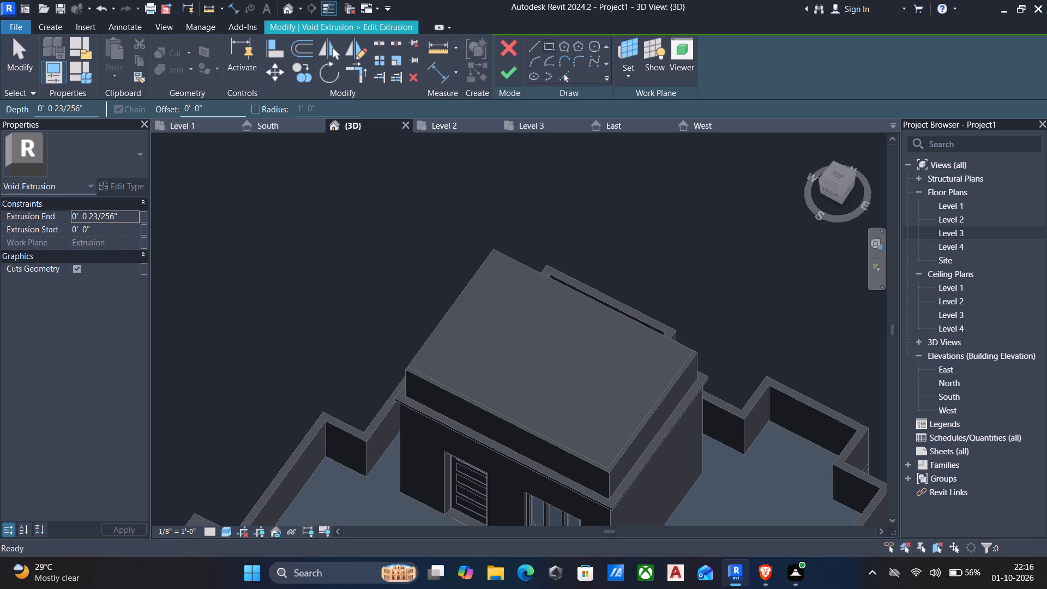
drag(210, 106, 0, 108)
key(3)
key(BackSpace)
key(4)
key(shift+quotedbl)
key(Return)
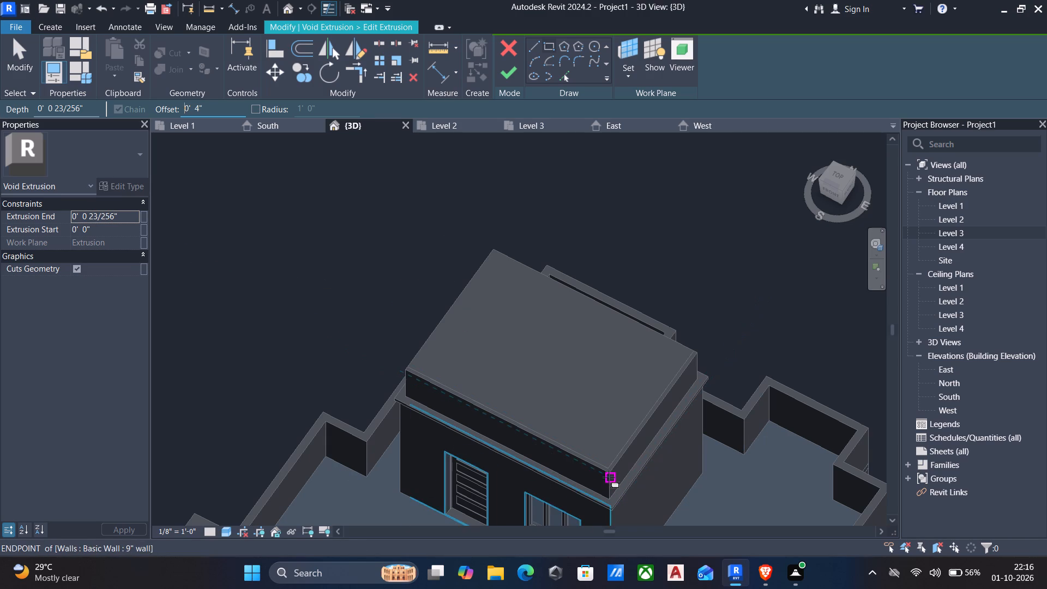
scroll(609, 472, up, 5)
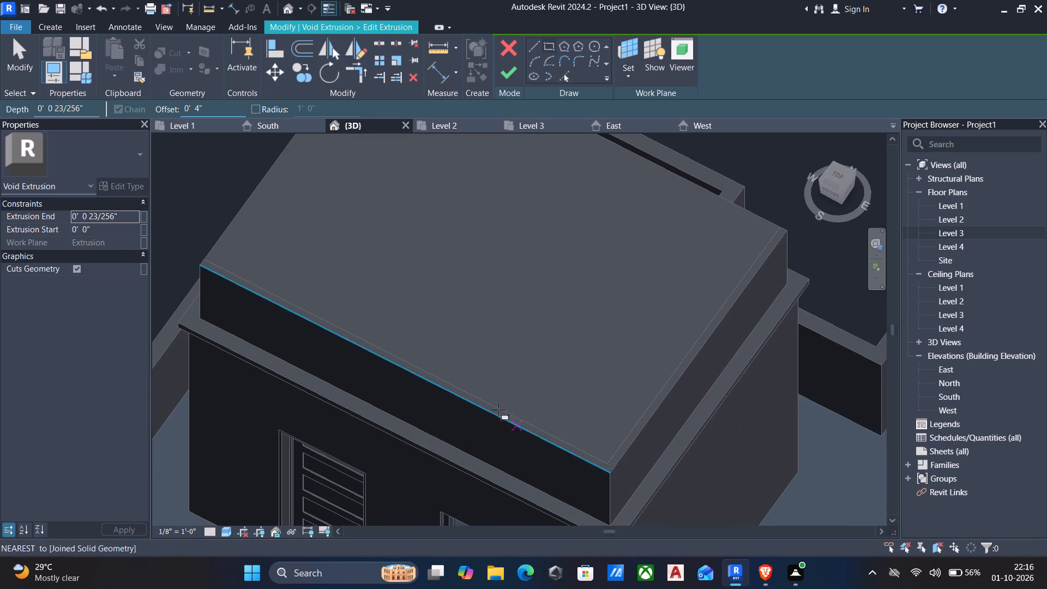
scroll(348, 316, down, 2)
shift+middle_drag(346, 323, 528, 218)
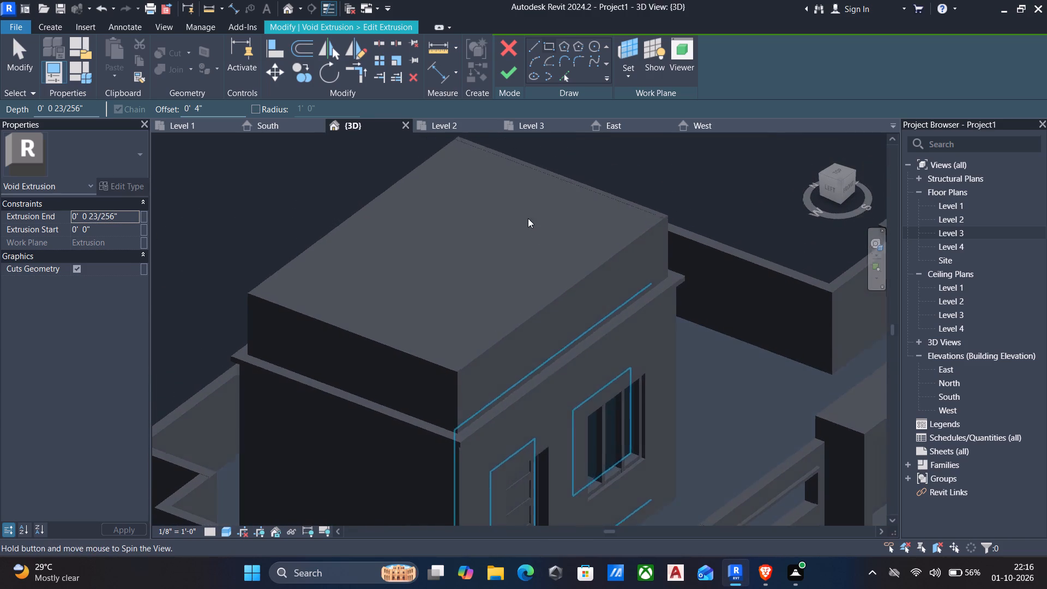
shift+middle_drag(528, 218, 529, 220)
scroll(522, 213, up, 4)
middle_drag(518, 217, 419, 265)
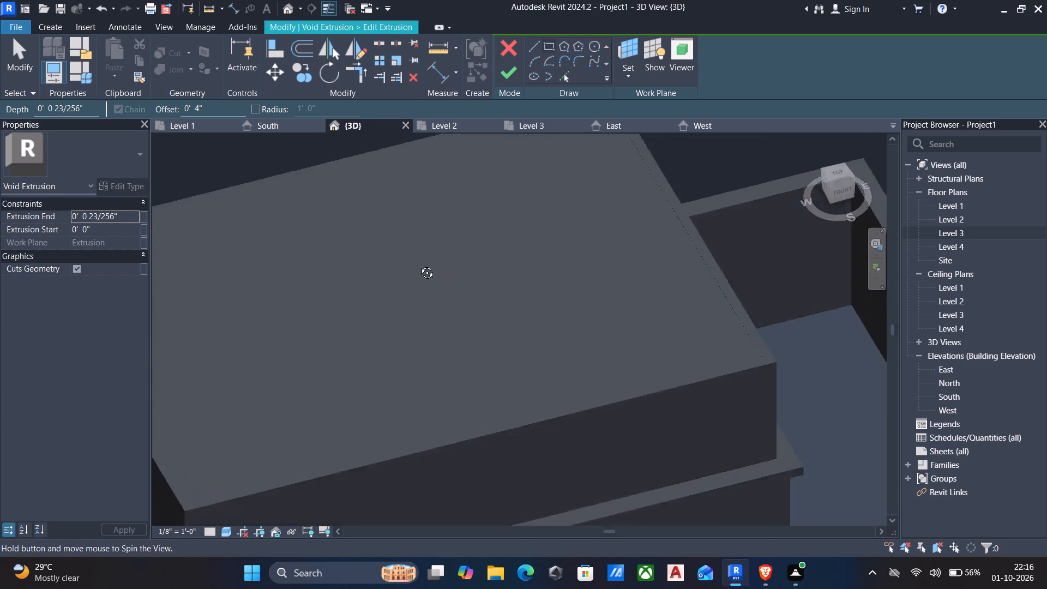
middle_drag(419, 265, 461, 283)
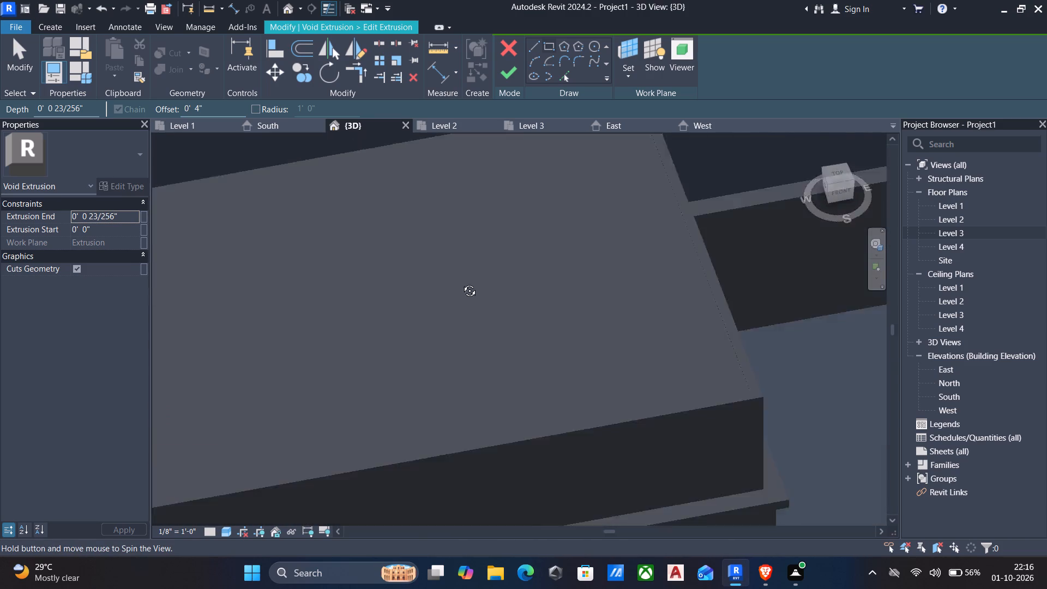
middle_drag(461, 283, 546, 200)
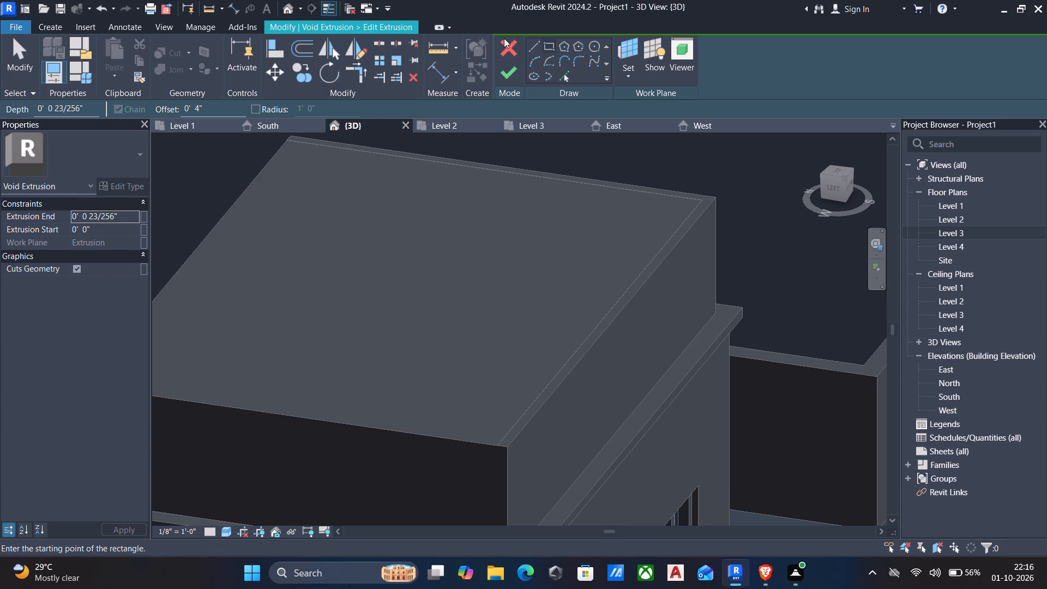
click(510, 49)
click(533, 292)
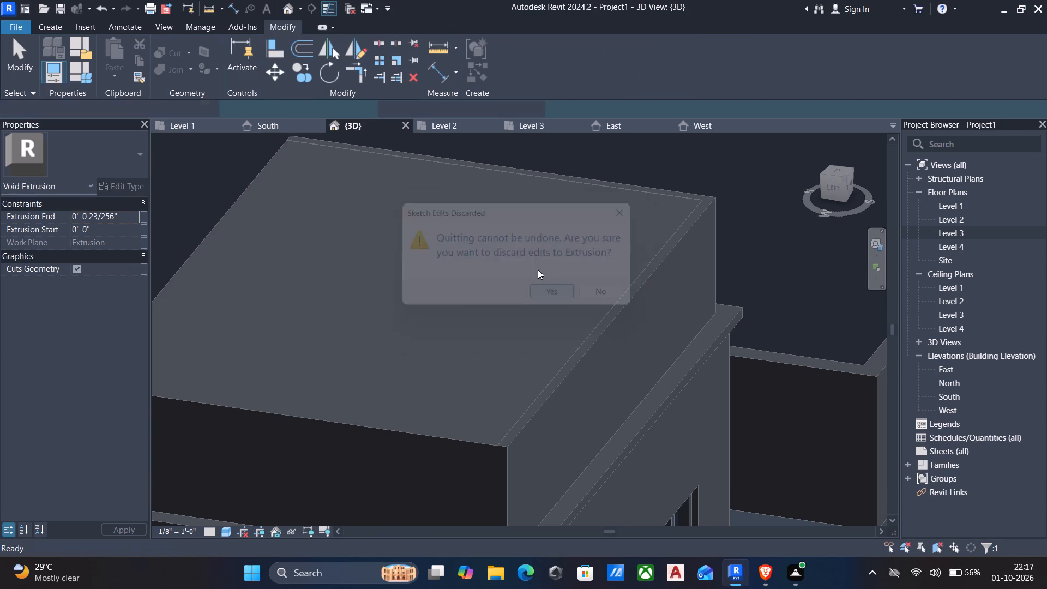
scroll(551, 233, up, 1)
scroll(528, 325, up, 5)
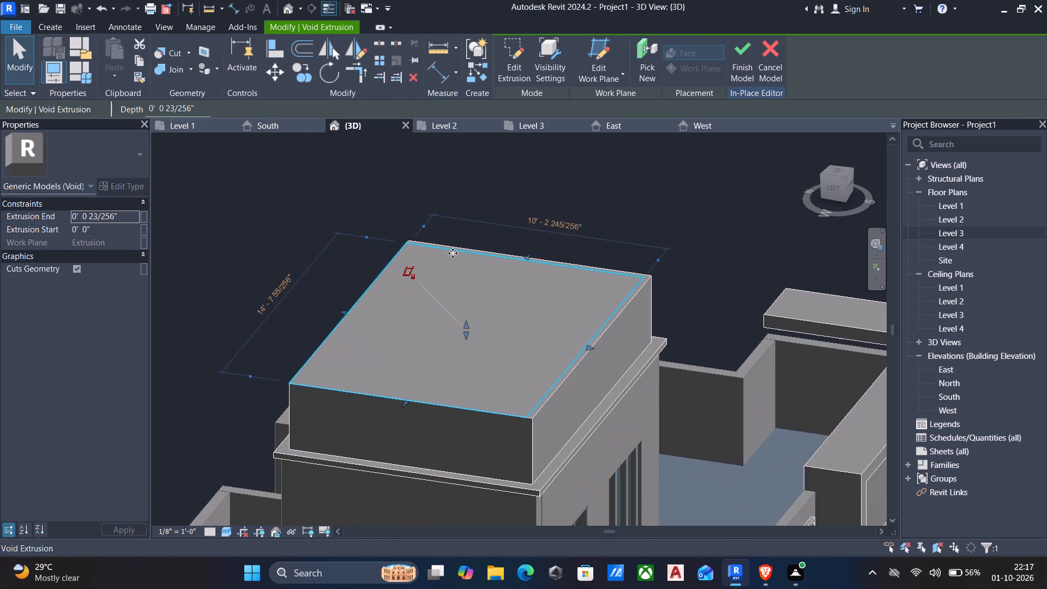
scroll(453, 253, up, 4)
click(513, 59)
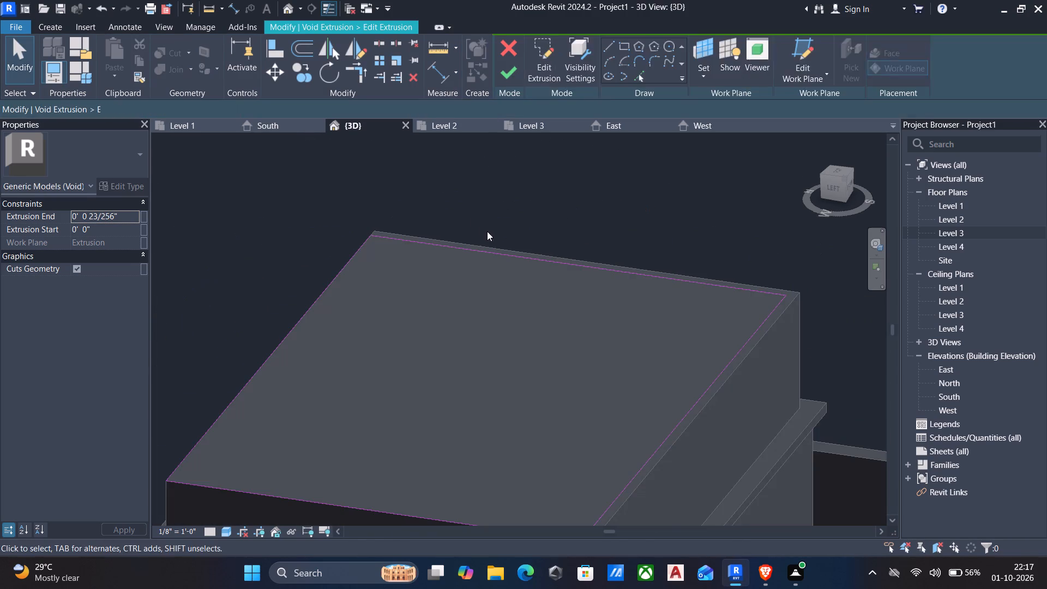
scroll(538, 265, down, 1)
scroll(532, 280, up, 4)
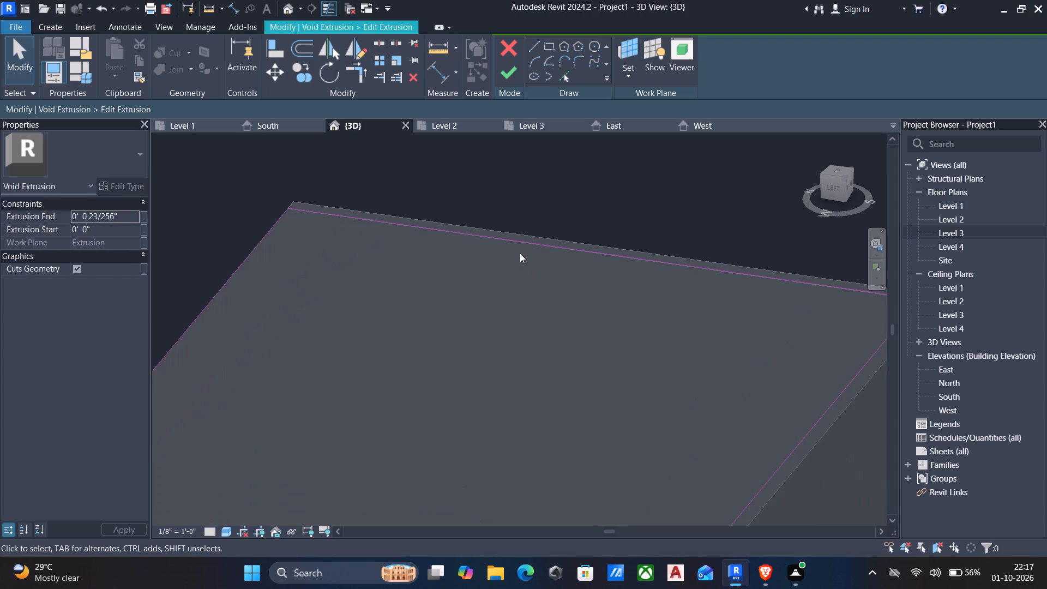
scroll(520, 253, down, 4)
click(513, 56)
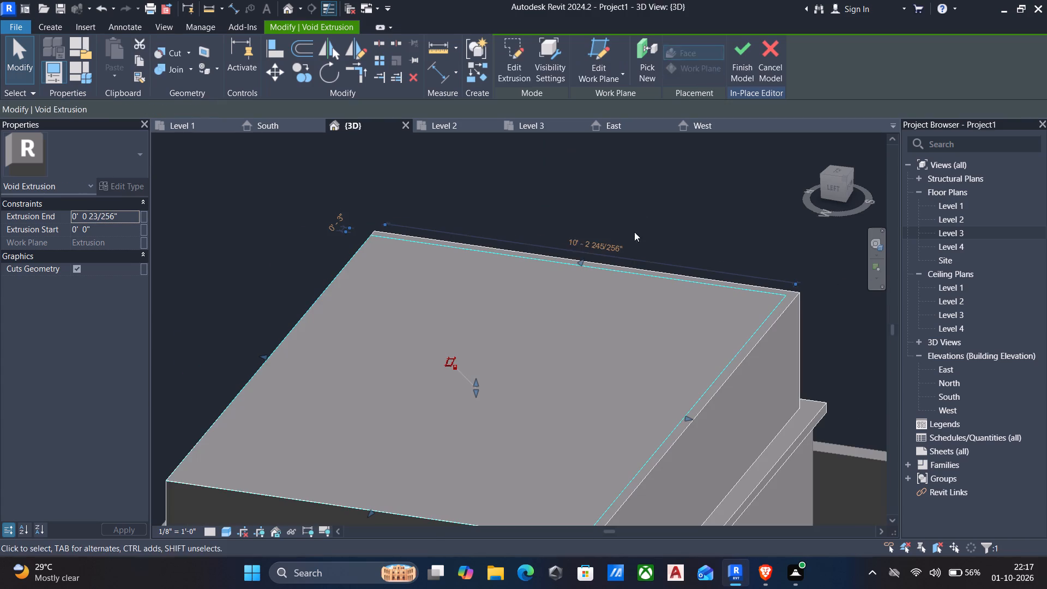
Delete the void extrusion from the rooftop room's roof block and finish the in-place model.
key(Delete)
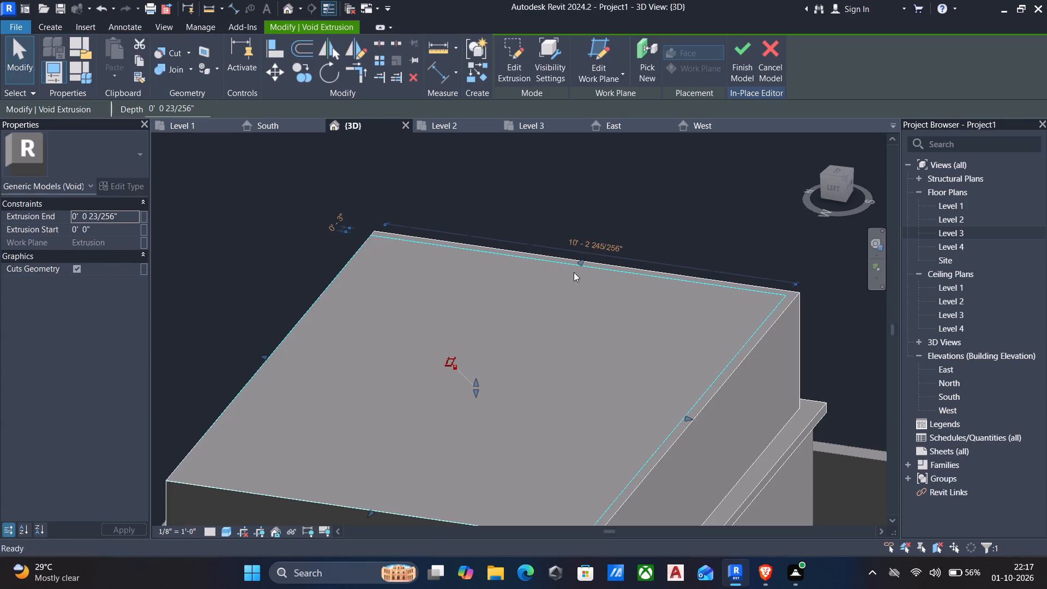
click(517, 57)
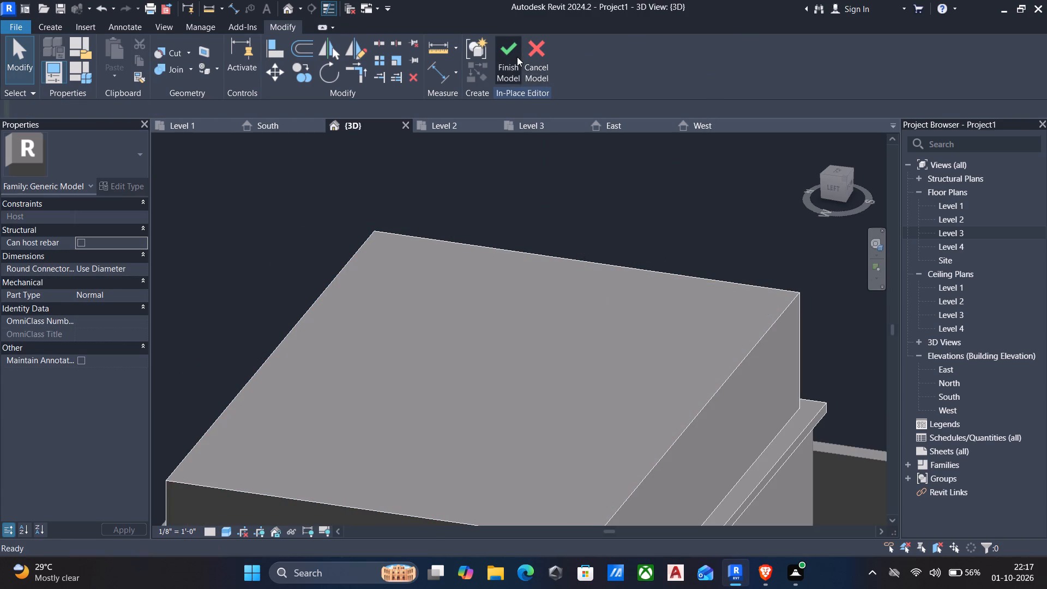
scroll(509, 109, down, 2)
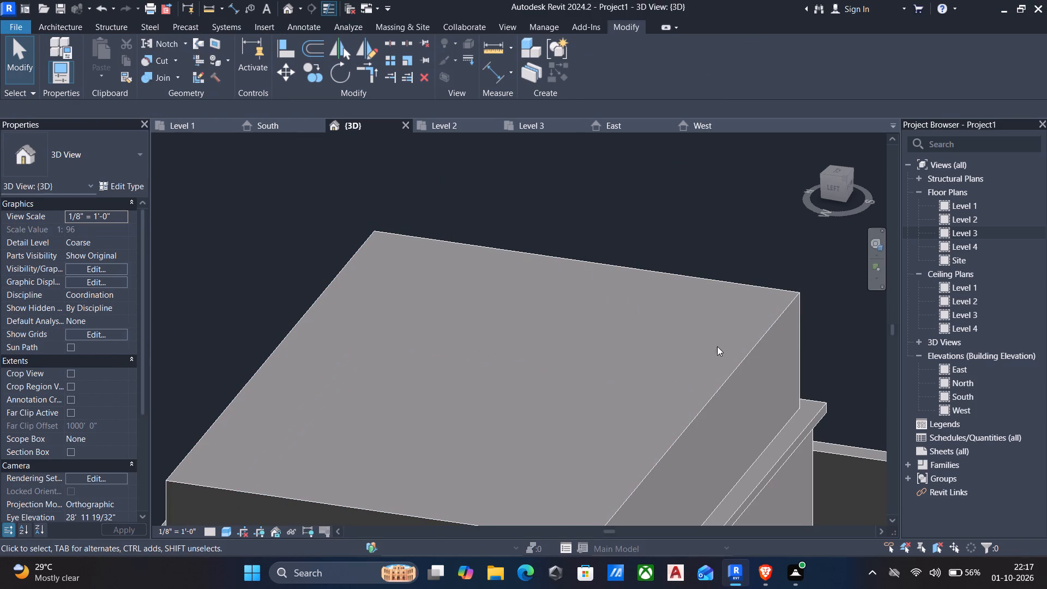
Select the rooftop room's roof block and open its in-place model for editing.
click(743, 364)
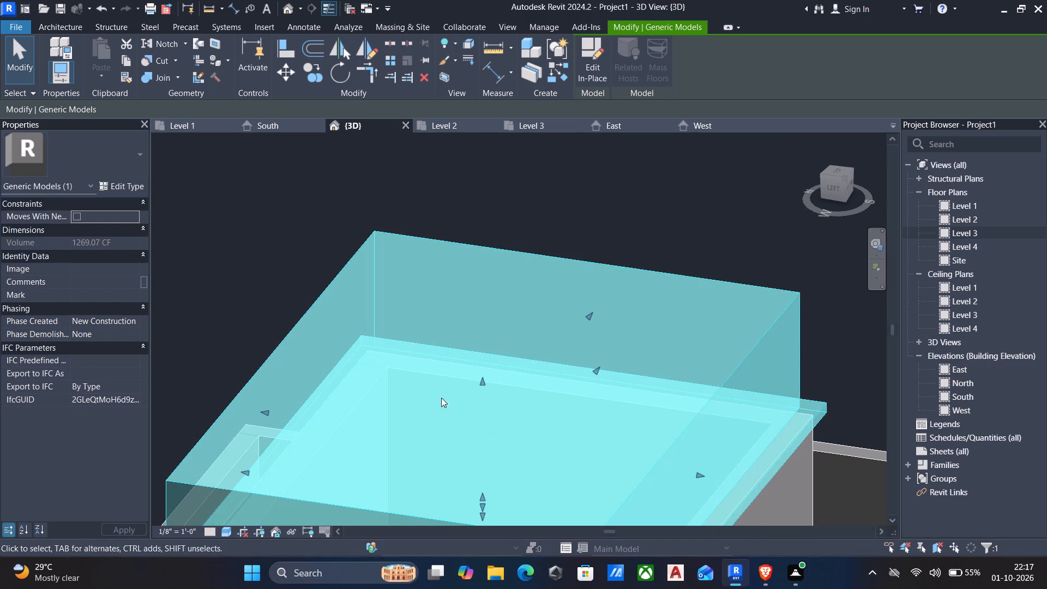
scroll(398, 360, down, 2)
middle_drag(405, 362, 470, 238)
shift+middle_drag(448, 274, 423, 284)
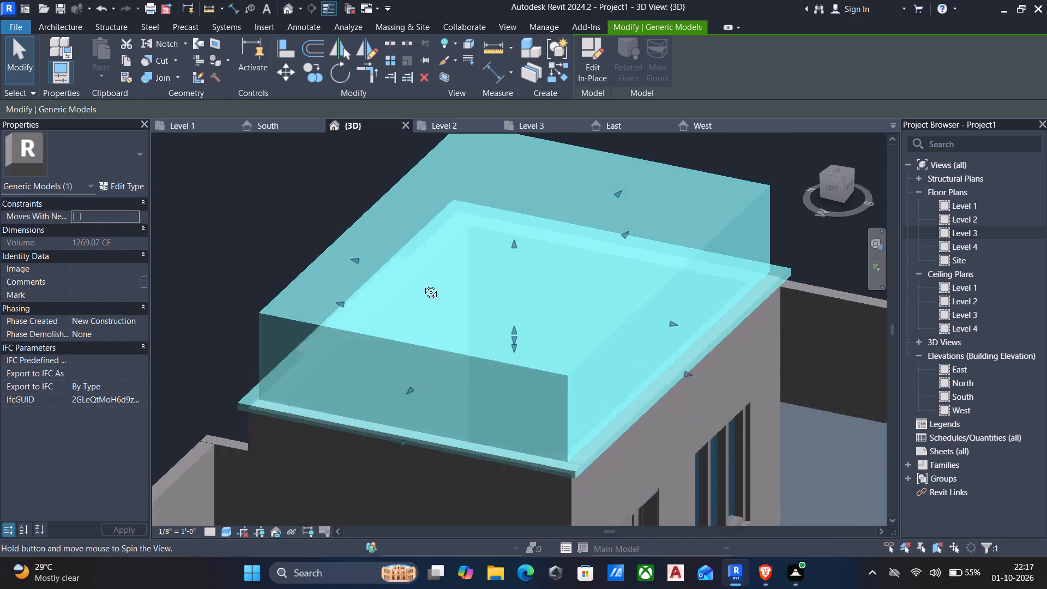
shift+middle_drag(423, 284, 351, 305)
scroll(378, 346, down, 3)
middle_drag(389, 352, 444, 352)
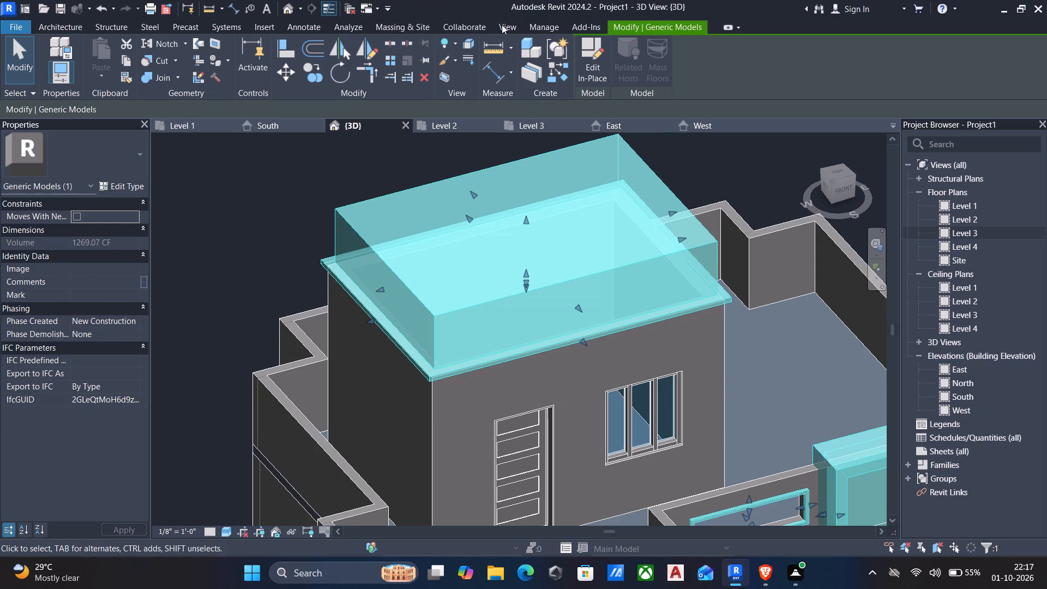
click(593, 61)
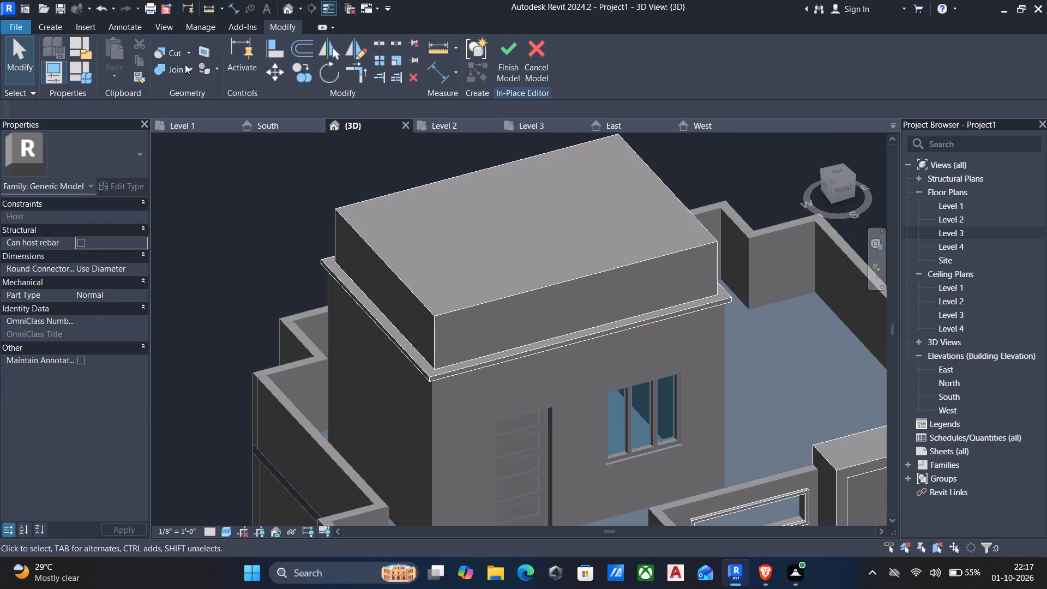
Start a solid extrusion on the roof block's top face, using a rectangle sketch with a 4" offset.
click(41, 23)
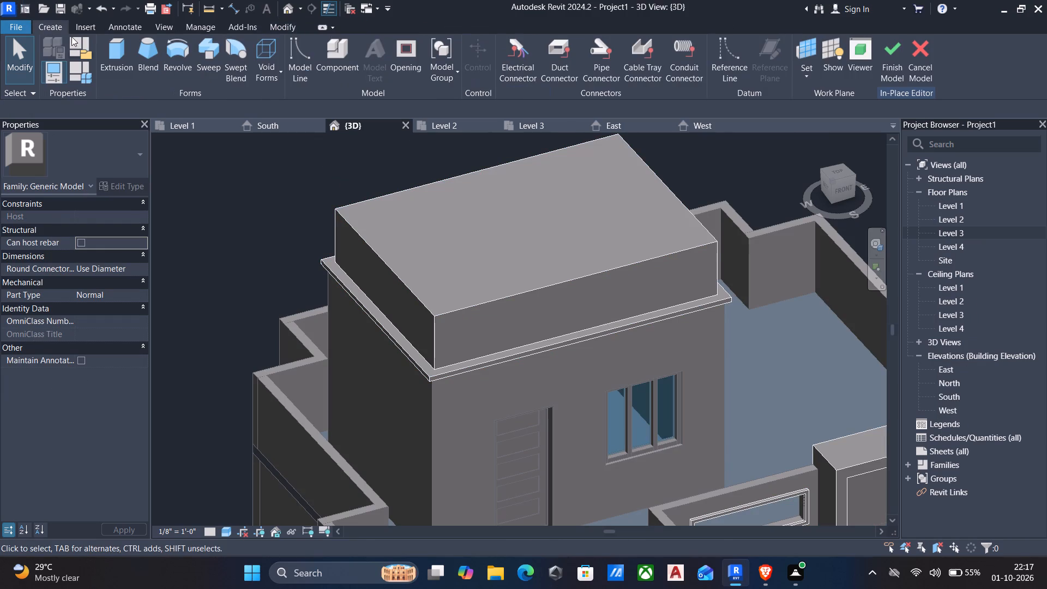
click(116, 57)
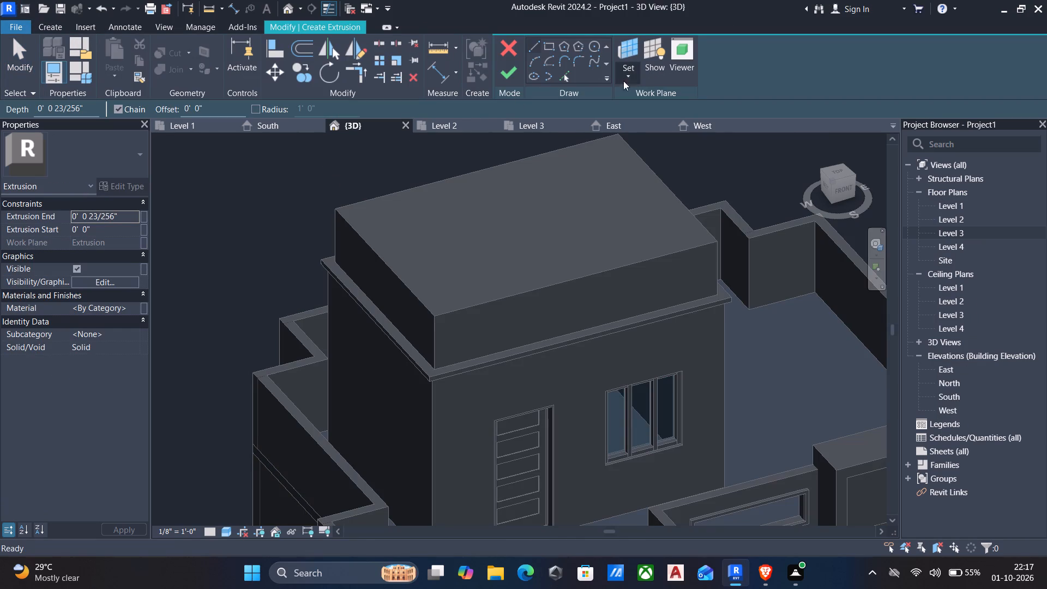
click(629, 71)
click(653, 121)
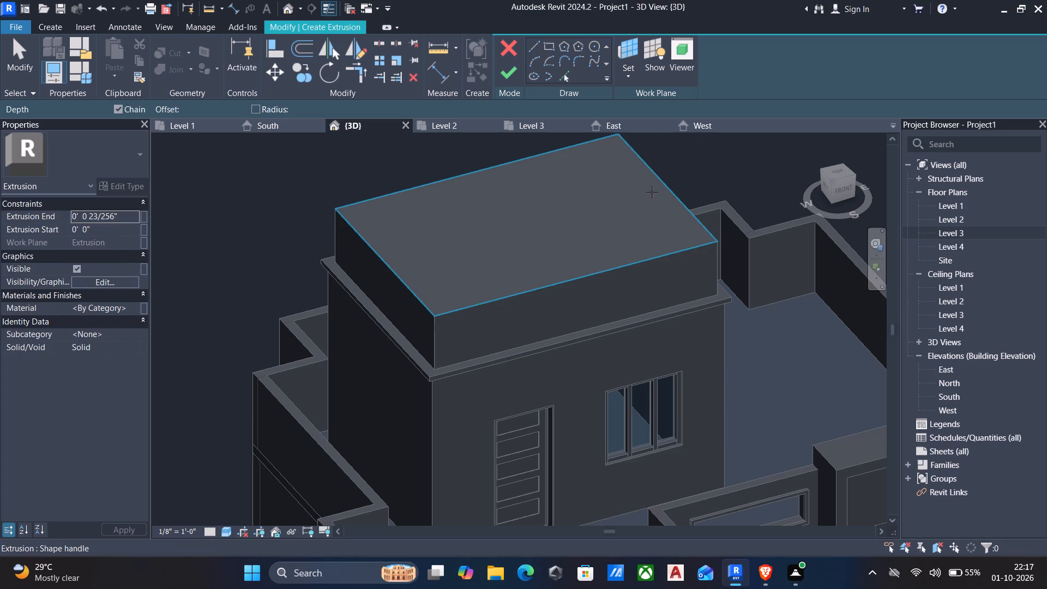
click(658, 253)
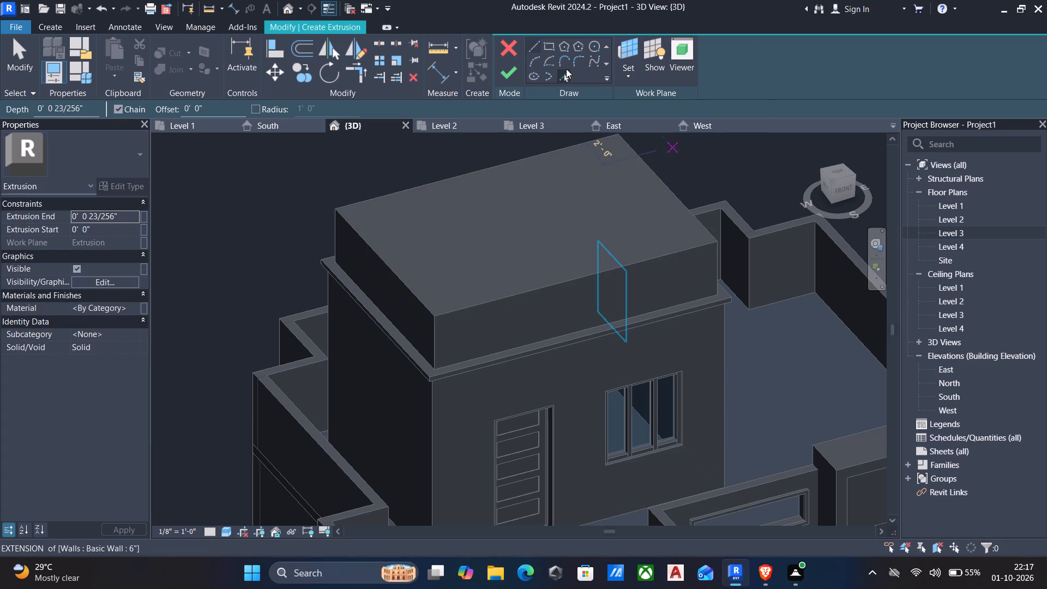
click(550, 46)
middle_drag(539, 135, 535, 204)
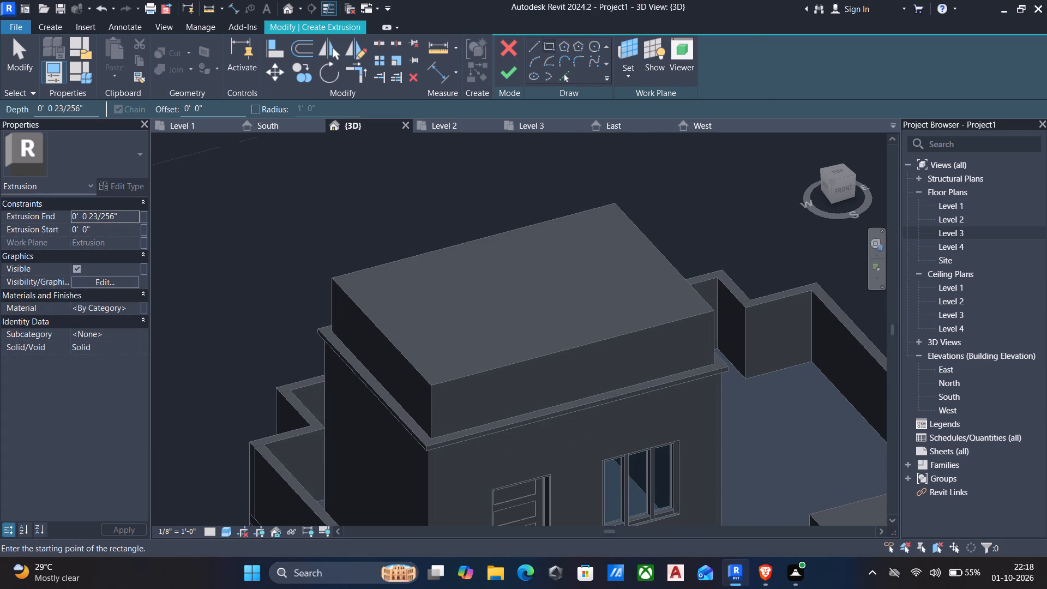
drag(234, 106, 0, 62)
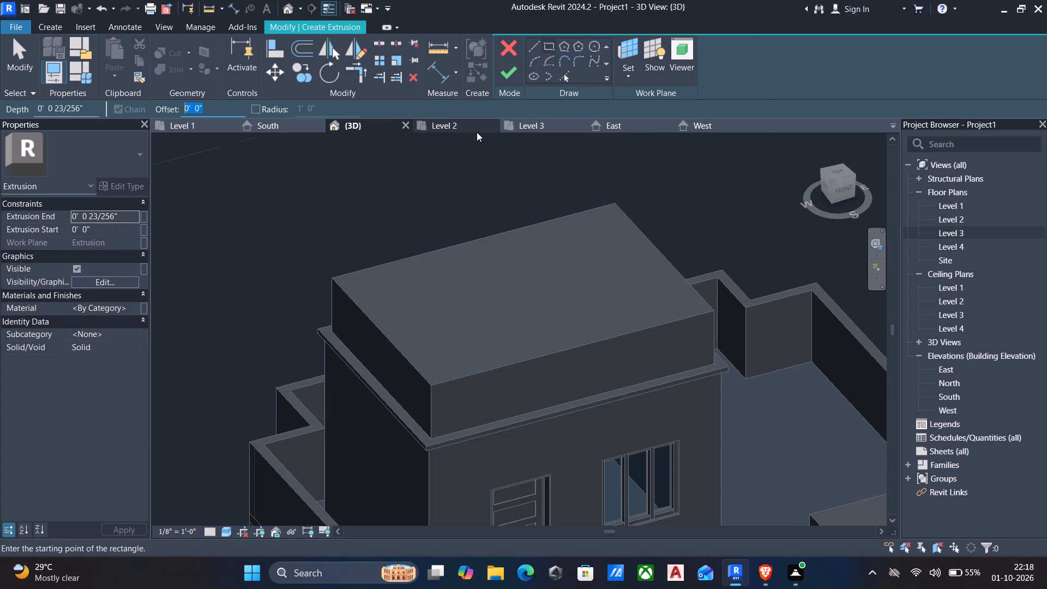
key(4)
key(shift+quotedbl)
key(Return)
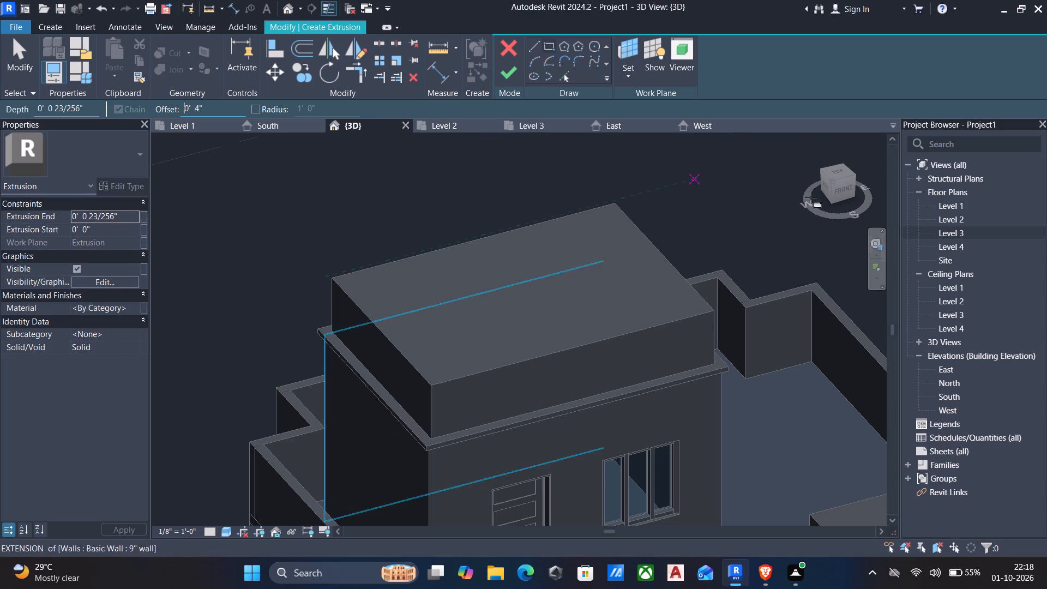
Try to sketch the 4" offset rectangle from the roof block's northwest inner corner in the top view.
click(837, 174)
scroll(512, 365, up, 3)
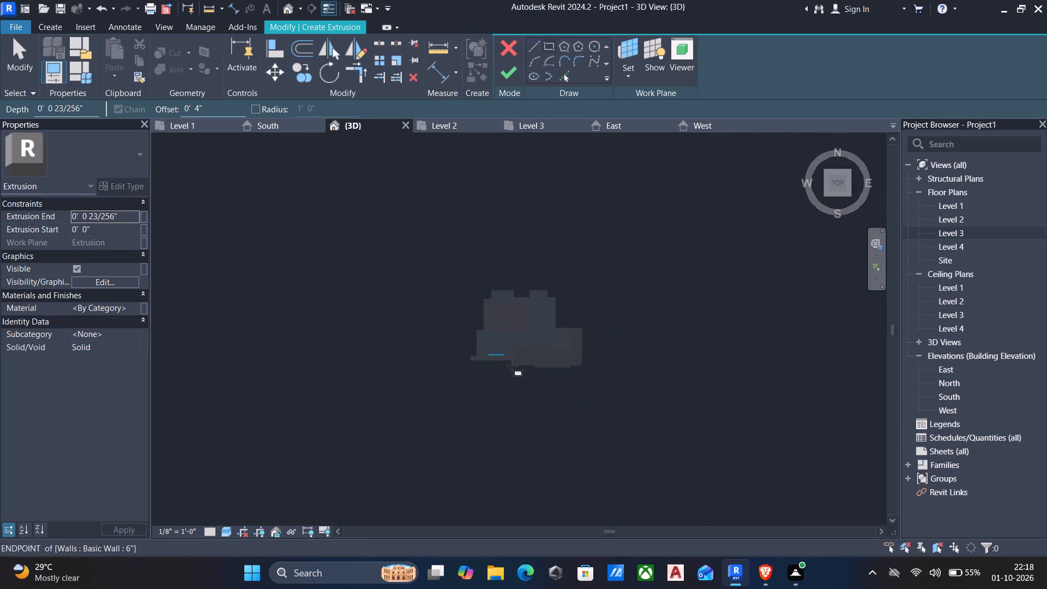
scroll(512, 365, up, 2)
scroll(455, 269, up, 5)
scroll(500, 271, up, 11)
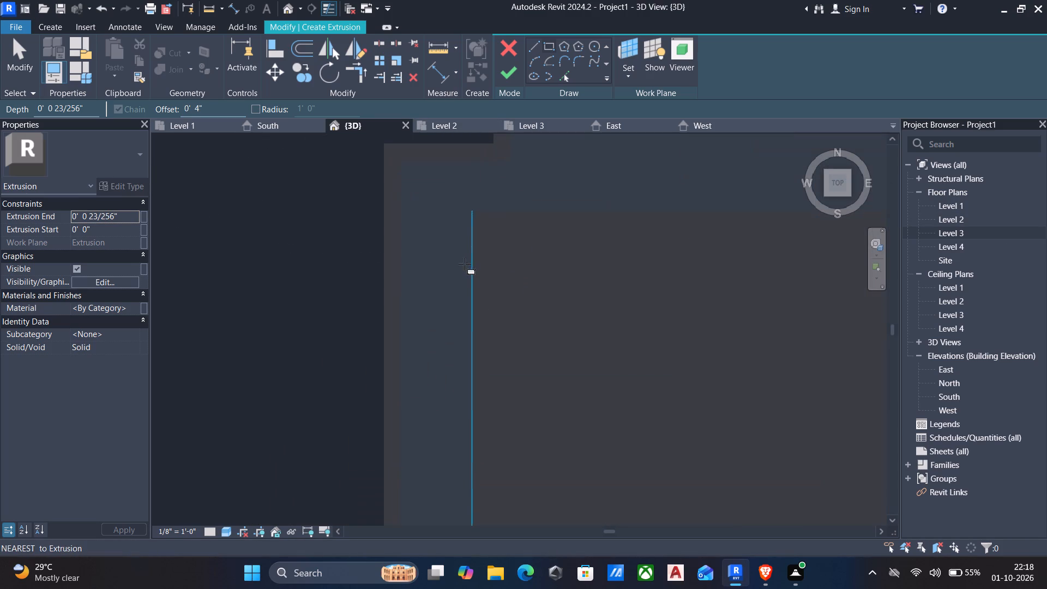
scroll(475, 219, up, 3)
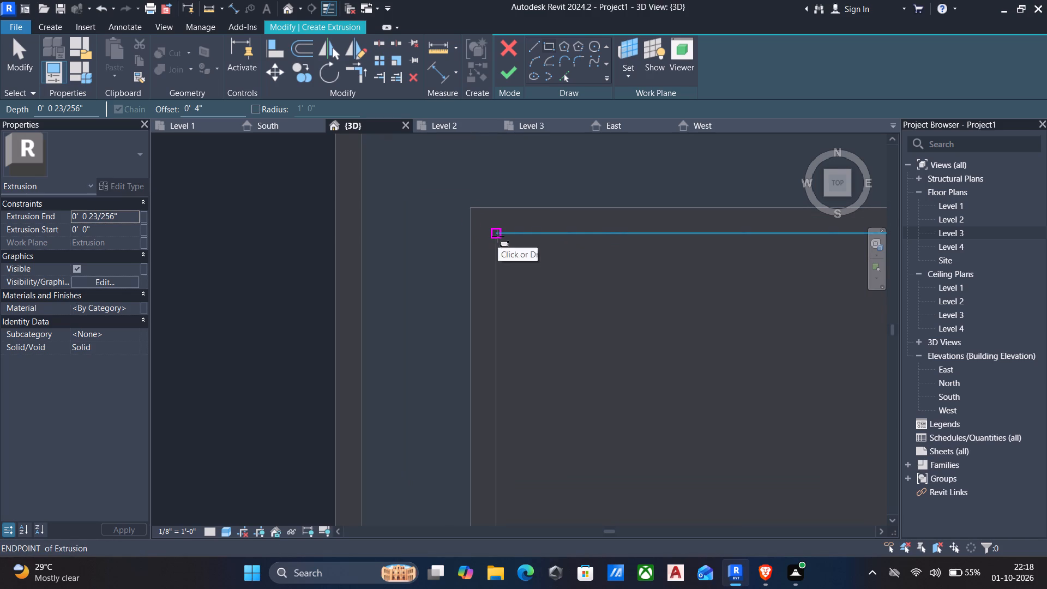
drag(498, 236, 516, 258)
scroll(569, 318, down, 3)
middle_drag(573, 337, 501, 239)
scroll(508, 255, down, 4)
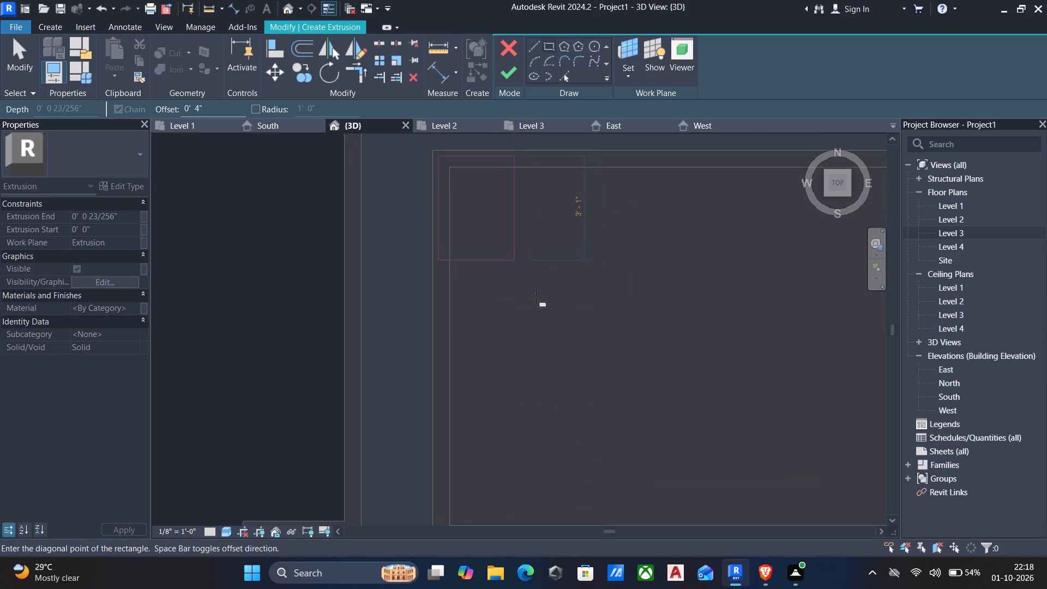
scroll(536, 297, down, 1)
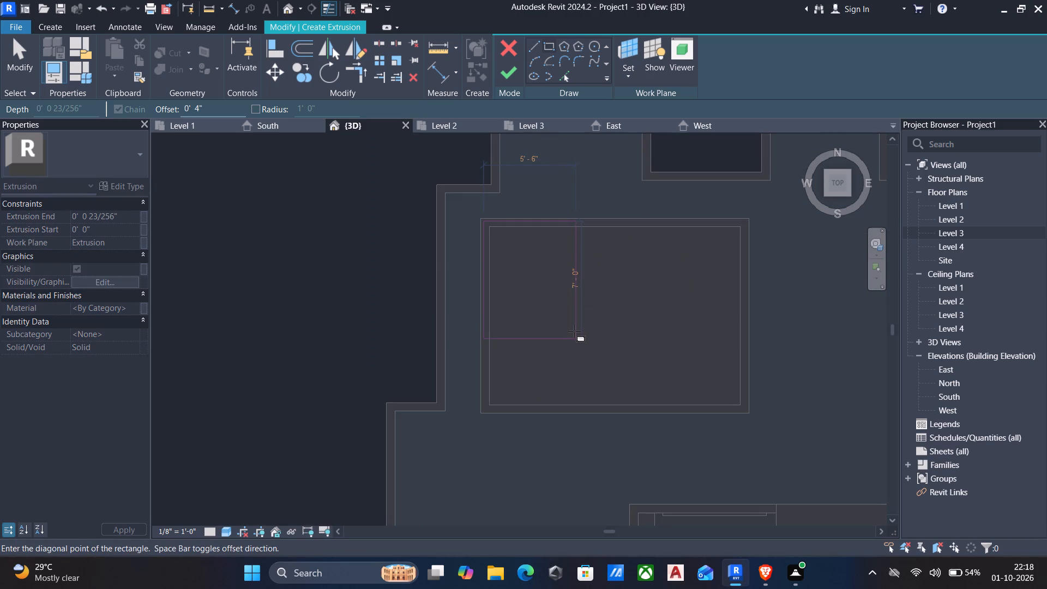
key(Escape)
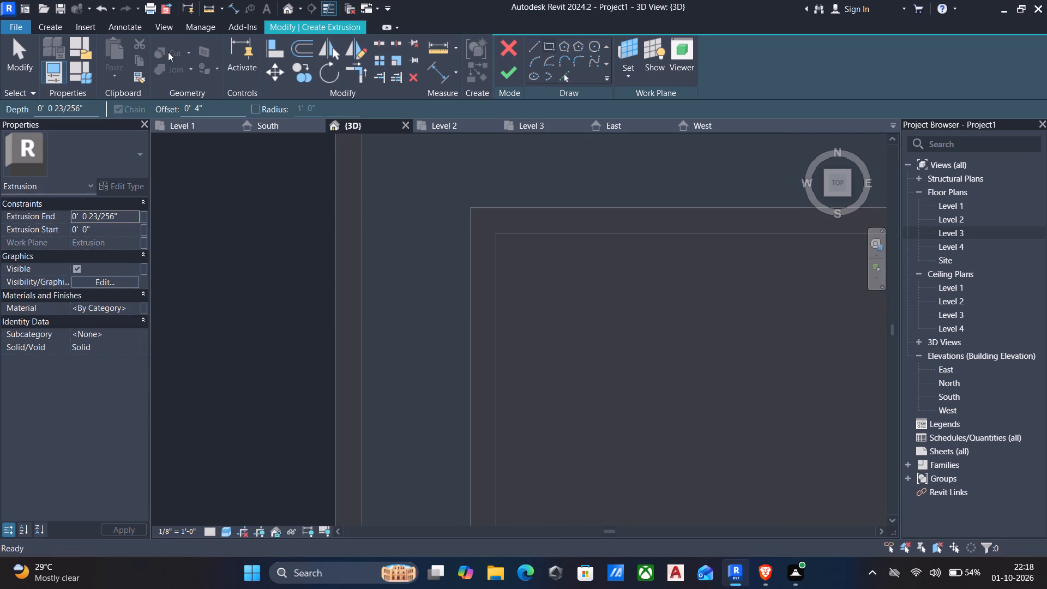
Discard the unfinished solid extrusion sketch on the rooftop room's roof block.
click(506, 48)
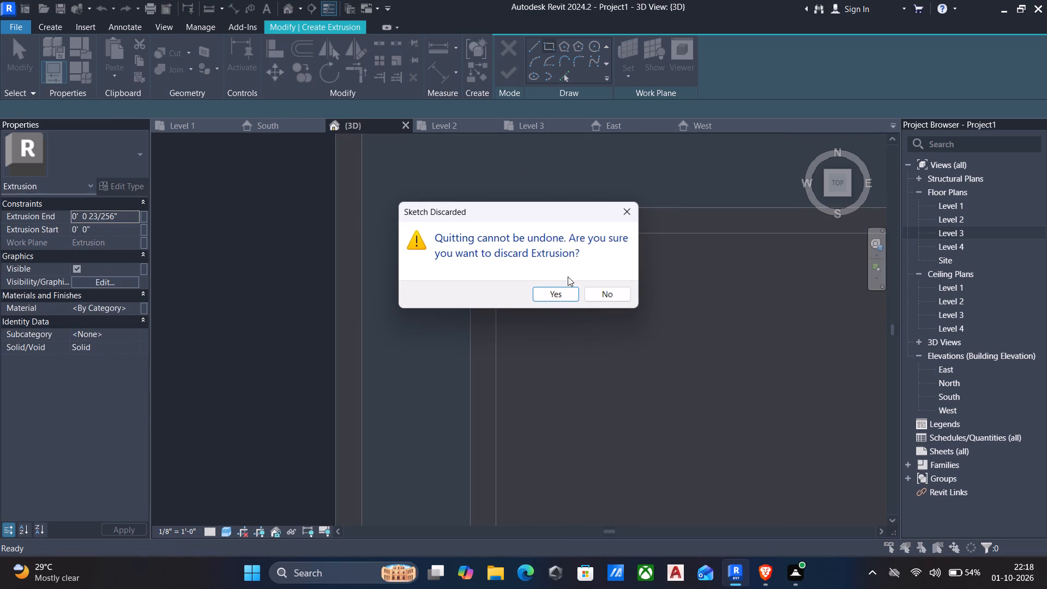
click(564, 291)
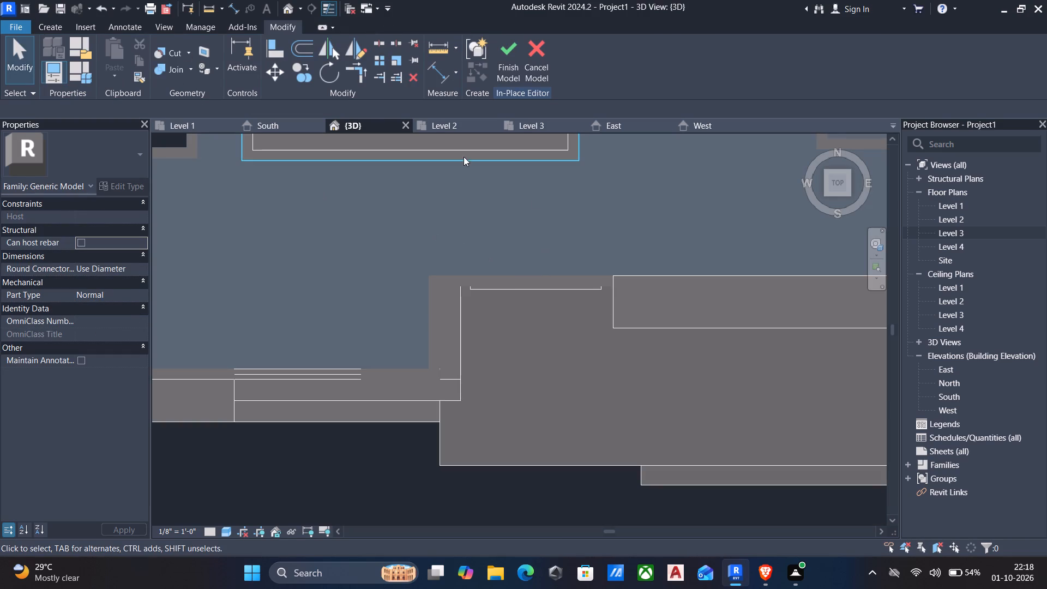
Start a void extrusion with the rooftop room's roof block top face picked as its work plane.
click(47, 22)
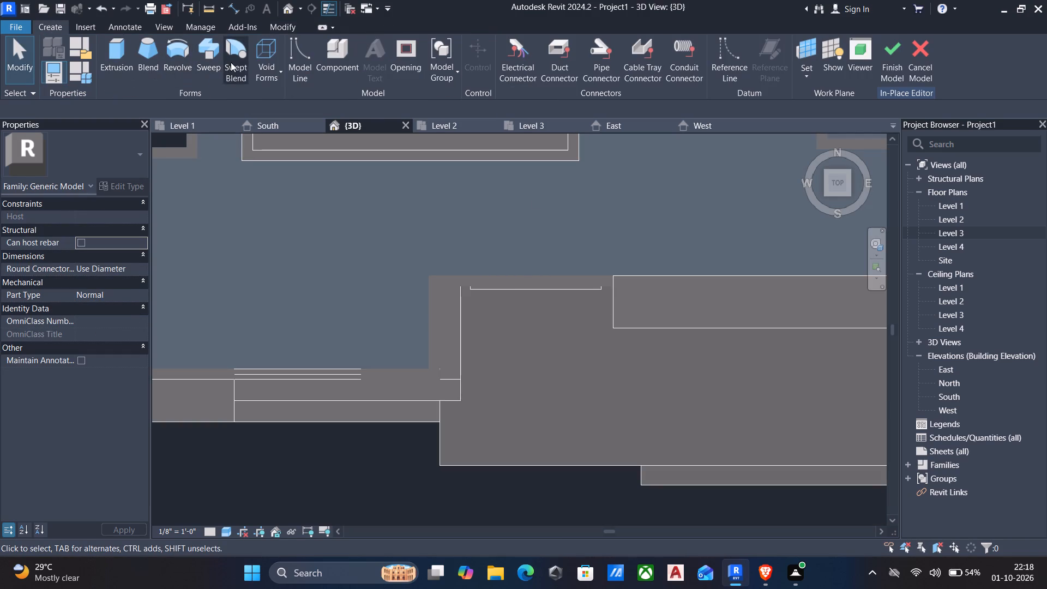
click(266, 70)
click(271, 102)
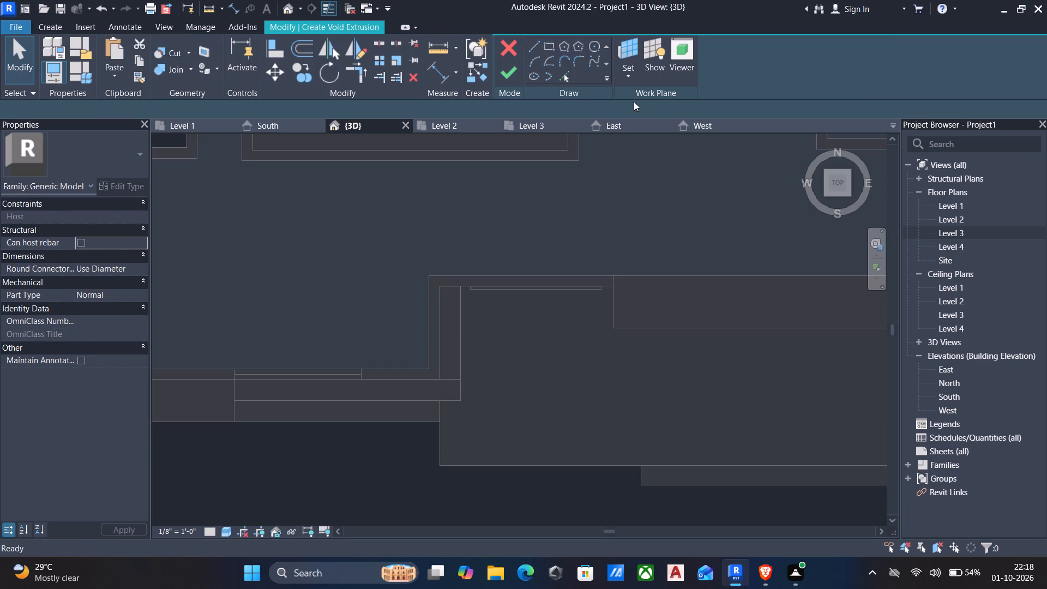
click(631, 80)
click(627, 126)
scroll(616, 176, down, 5)
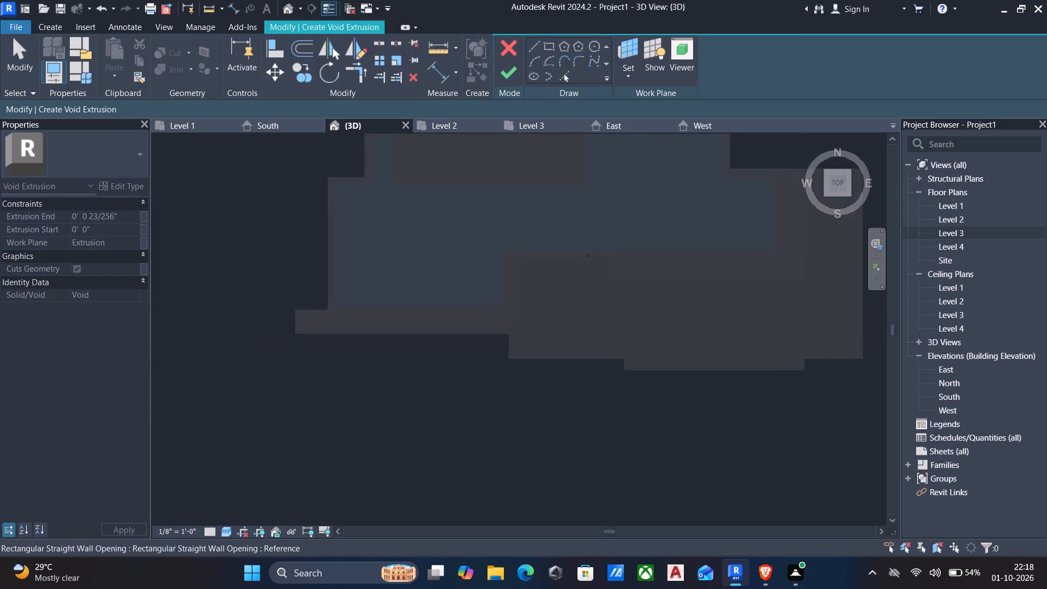
scroll(588, 257, down, 4)
middle_drag(568, 287, 553, 356)
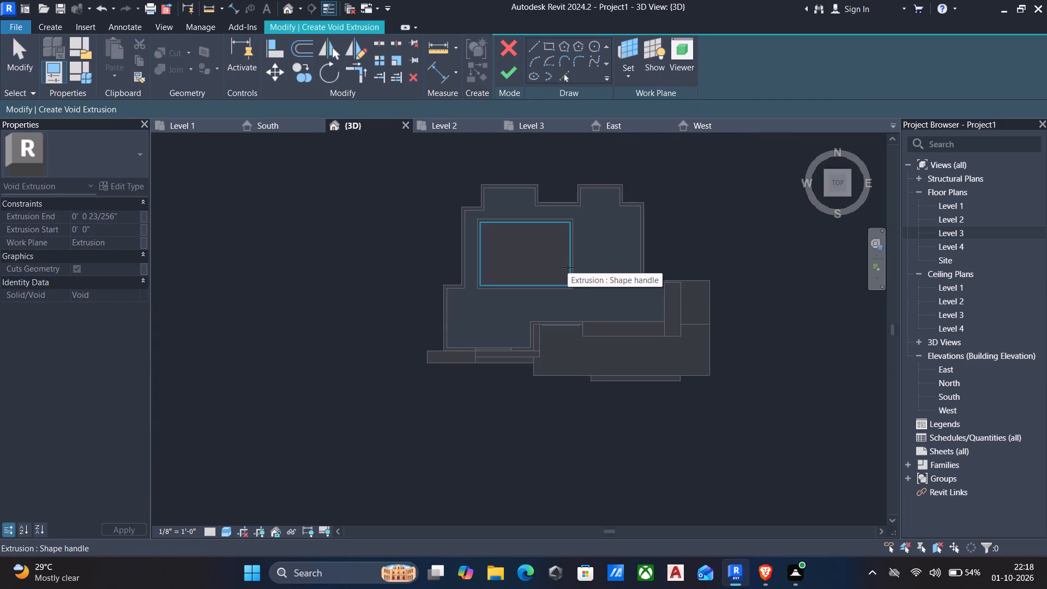
click(568, 267)
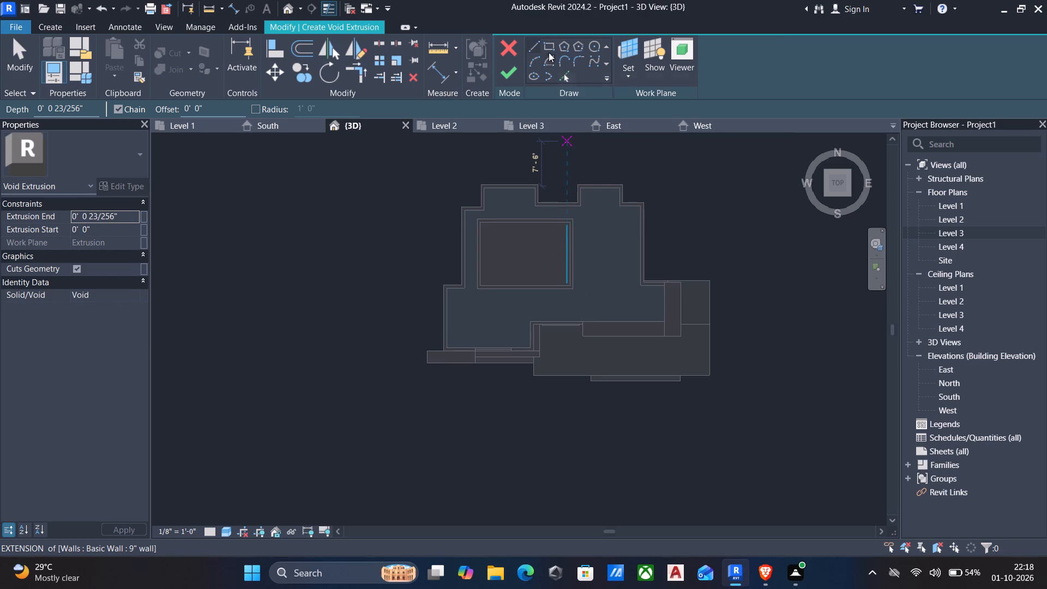
Sketch a rectangle offset 4" inward from the roof block's top corners, then finish the void extrusion and the in-place model.
click(547, 51)
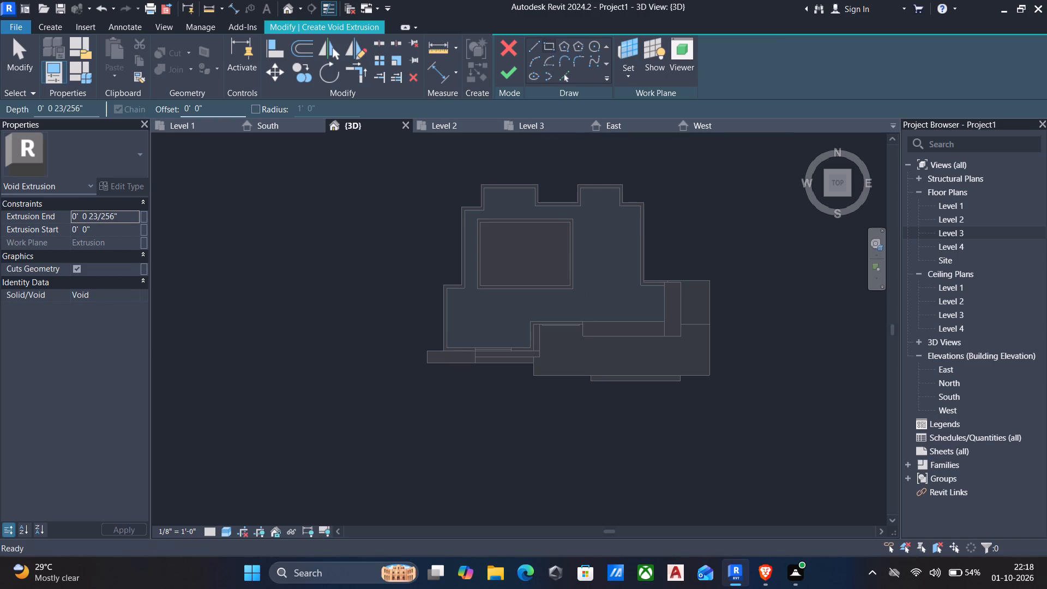
drag(209, 107, 0, 98)
key(4)
key(shift+quotedbl)
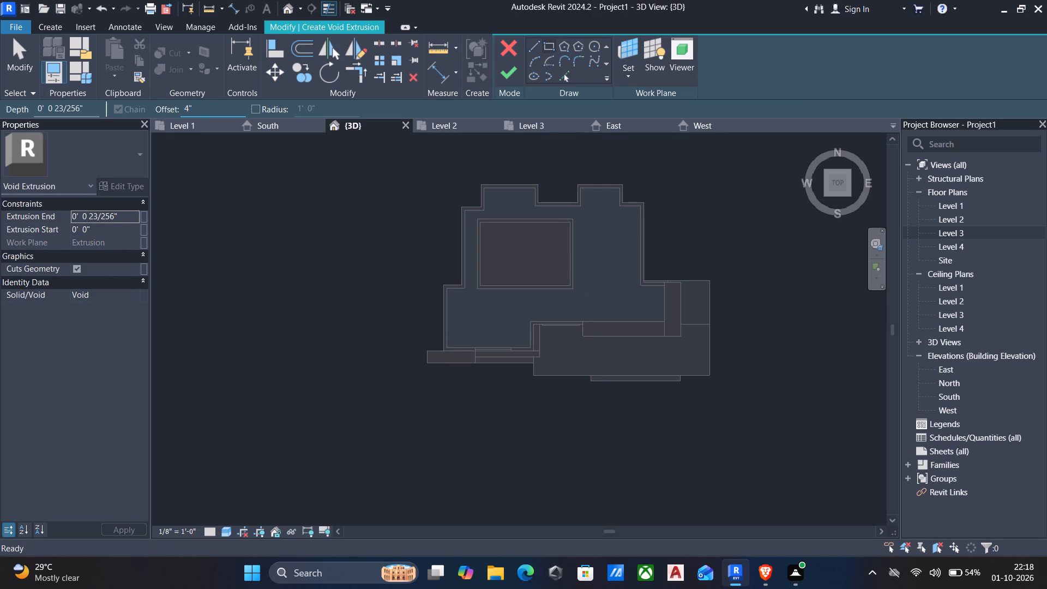
key(Return)
scroll(483, 232, up, 8)
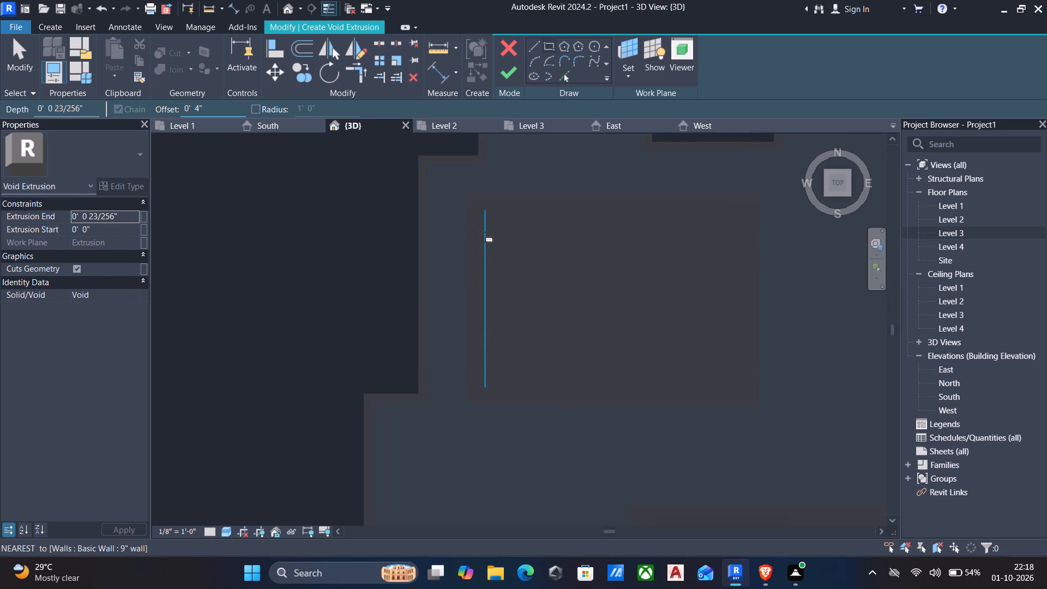
click(479, 201)
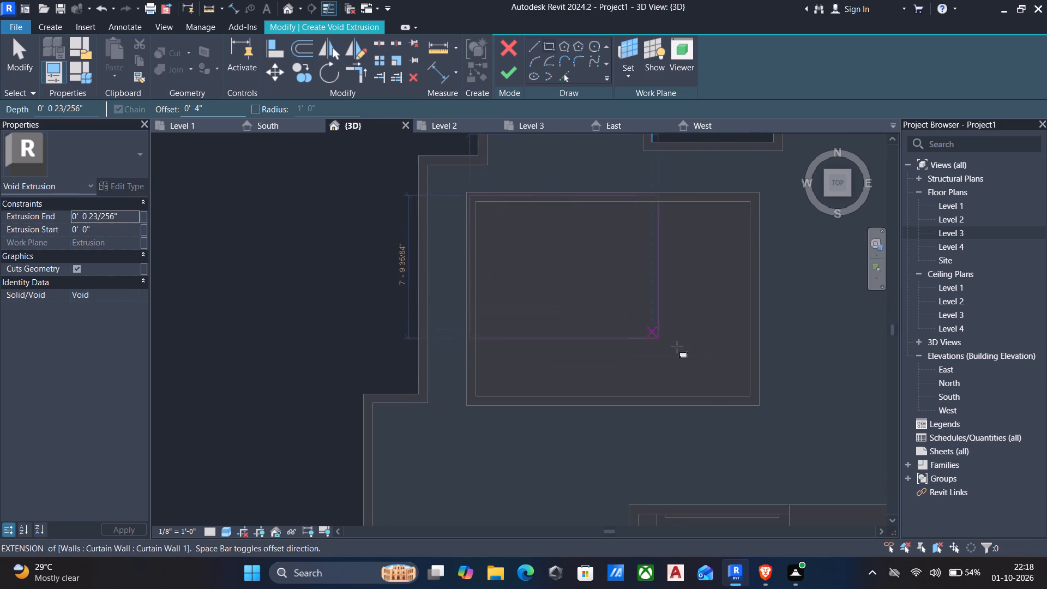
key(space)
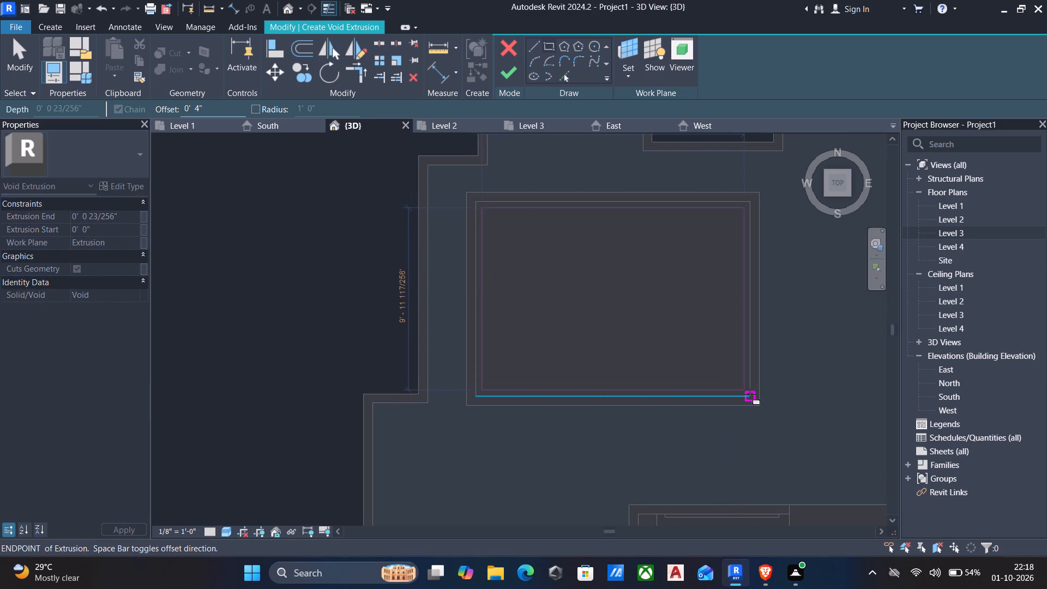
click(750, 394)
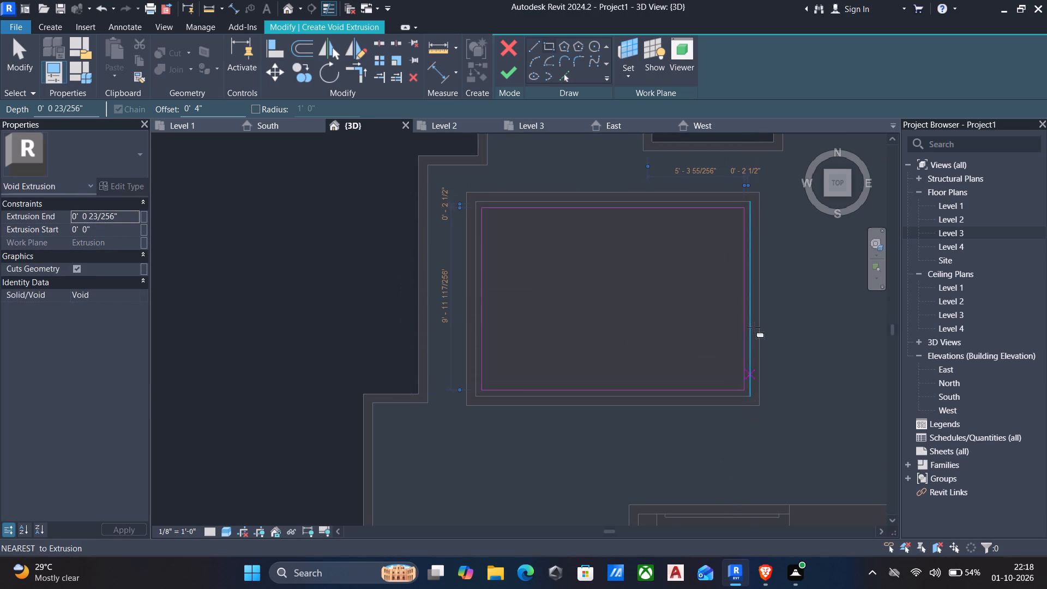
click(508, 69)
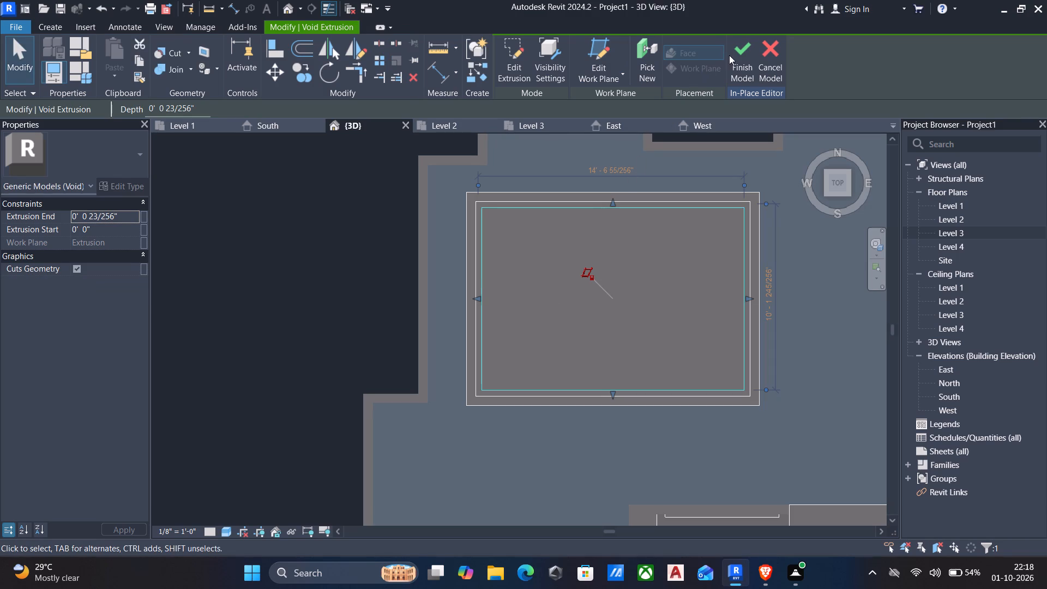
click(737, 55)
Reopen the in-place model, stretch the void extrusion about 6'-7" down through the roof block, and finish the model.
scroll(594, 293, down, 2)
middle_drag(591, 310, 588, 210)
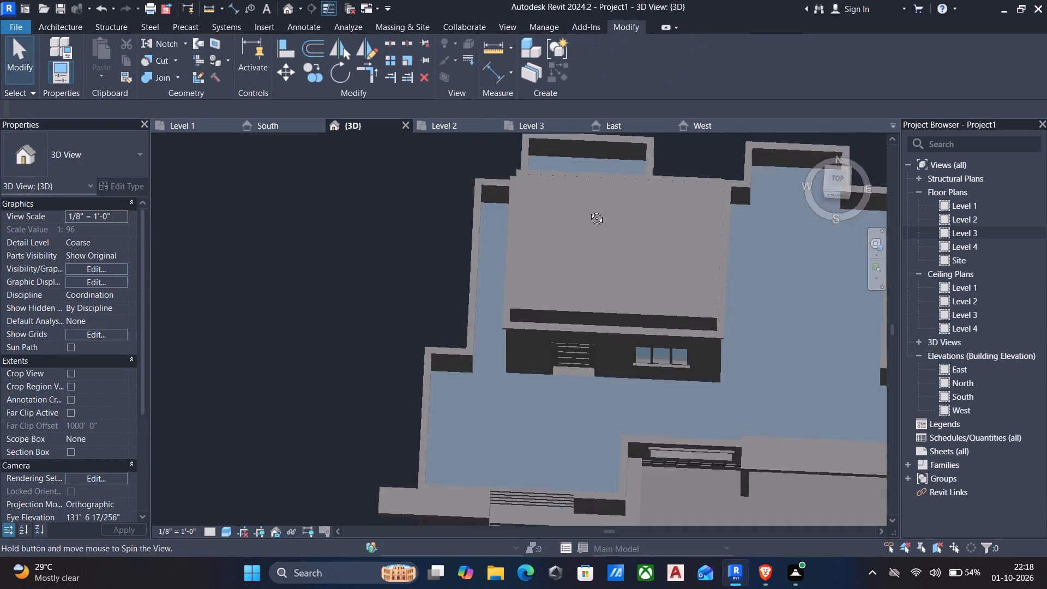
middle_drag(588, 210, 600, 166)
scroll(638, 251, up, 1)
shift+middle_drag(638, 253, 631, 164)
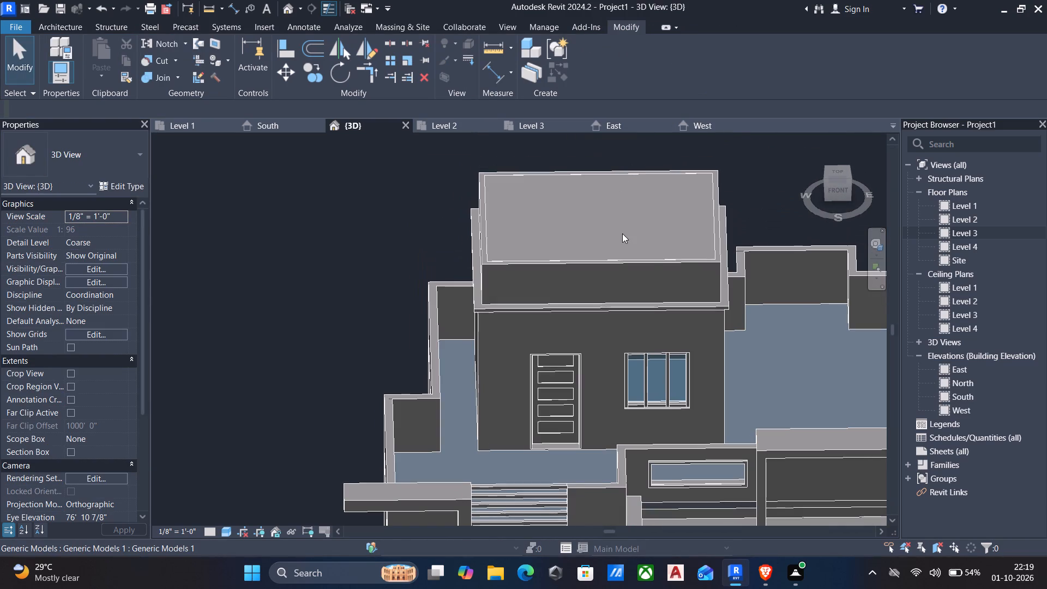
click(708, 215)
click(587, 50)
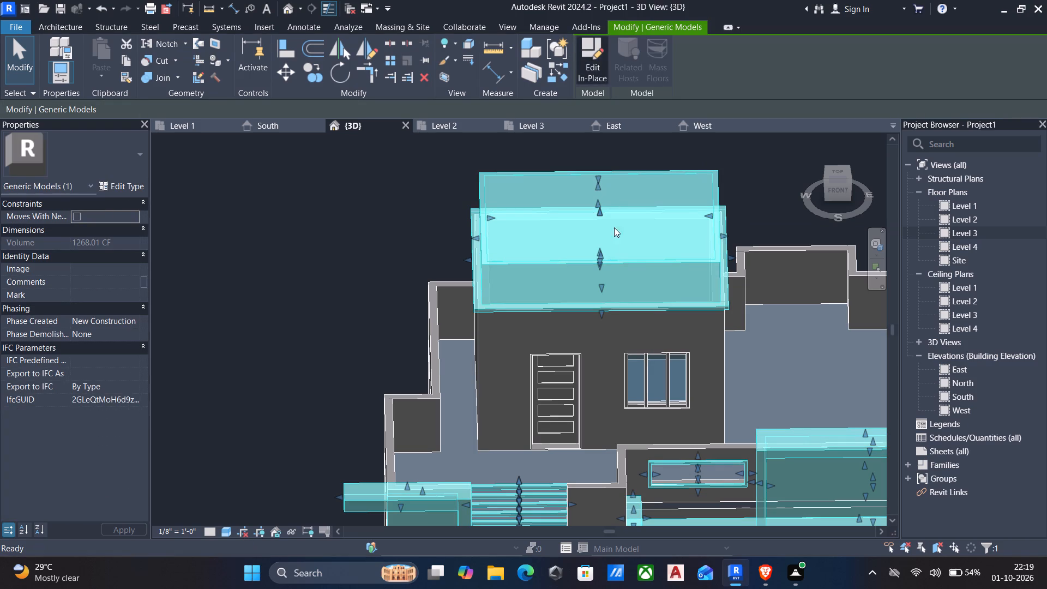
click(676, 259)
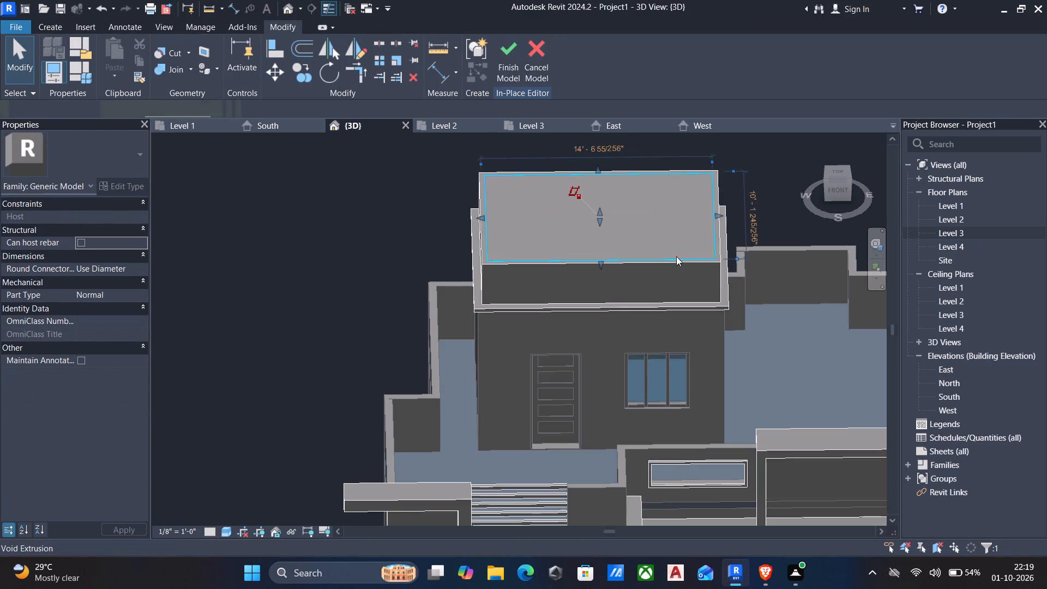
drag(594, 217, 590, 265)
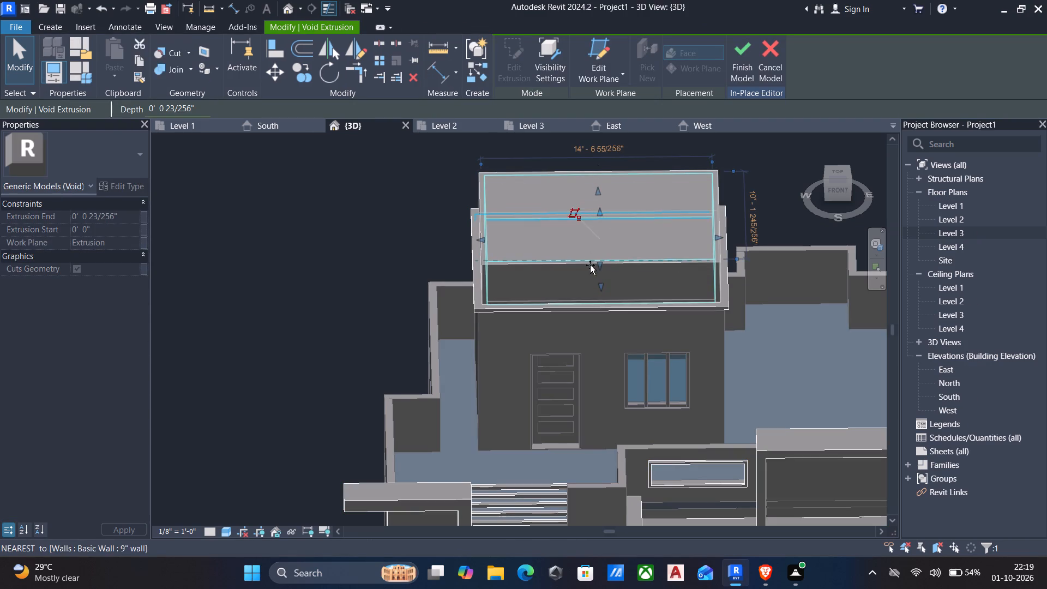
drag(590, 265, 589, 309)
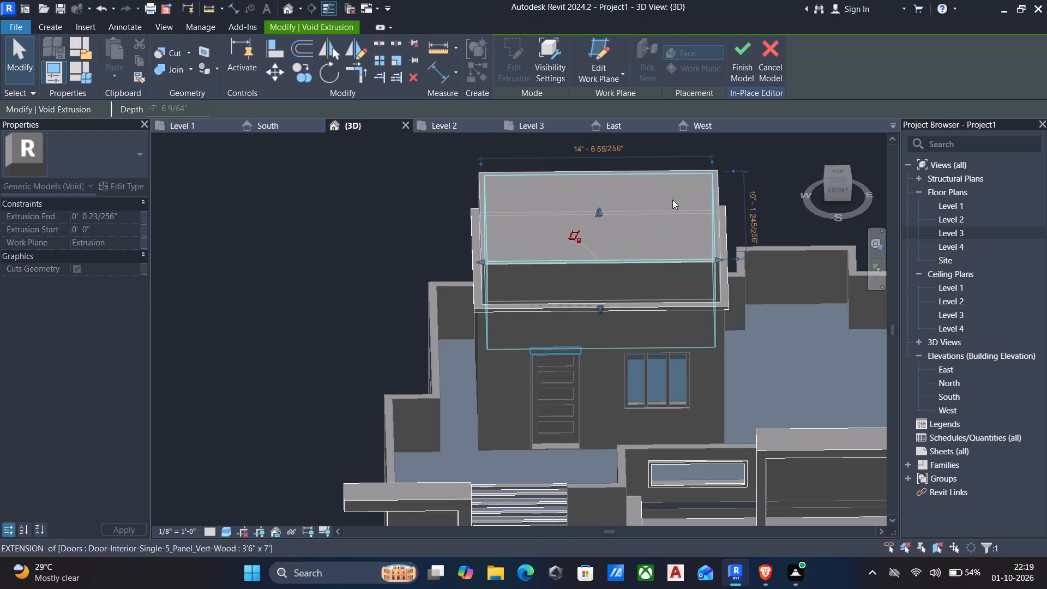
click(744, 67)
Edit the in-place model to raise the roof block's solid extrusion to about 5'-0" high, and finish the model.
shift+middle_drag(491, 266, 510, 266)
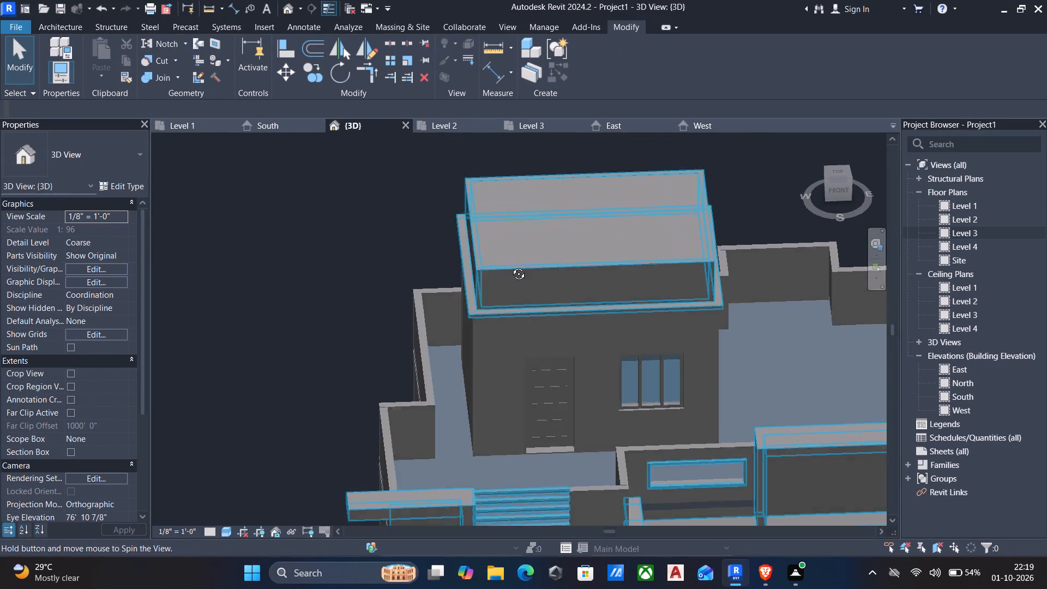
shift+middle_drag(510, 266, 453, 248)
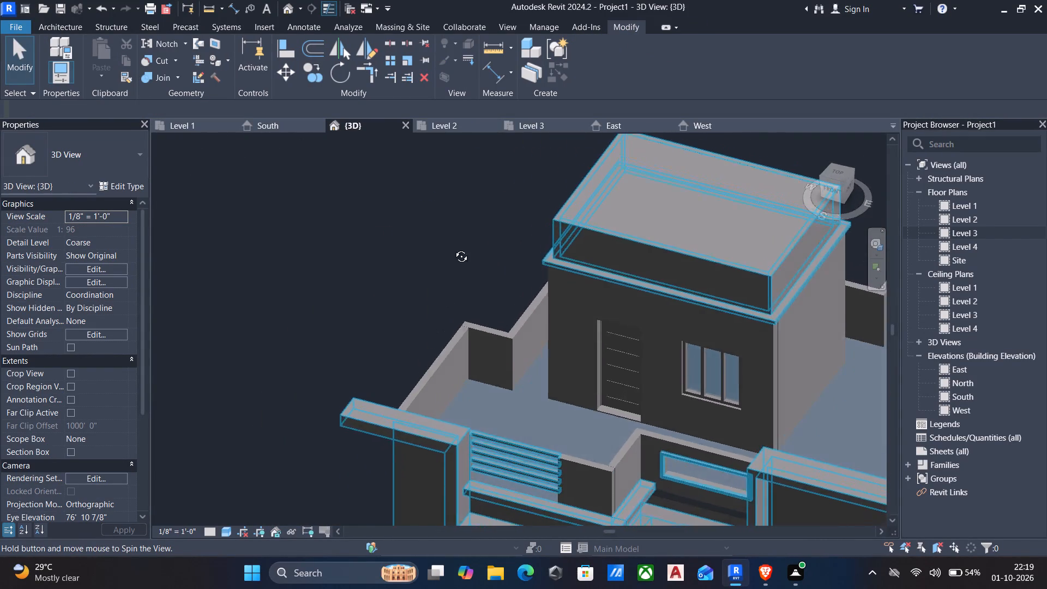
shift+middle_drag(453, 248, 515, 217)
click(598, 264)
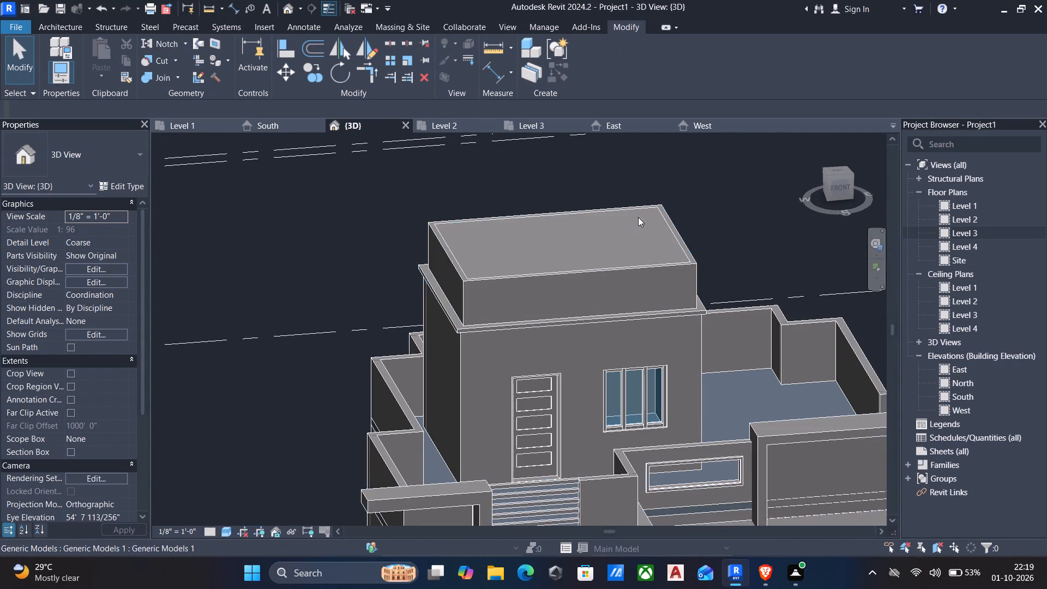
click(634, 266)
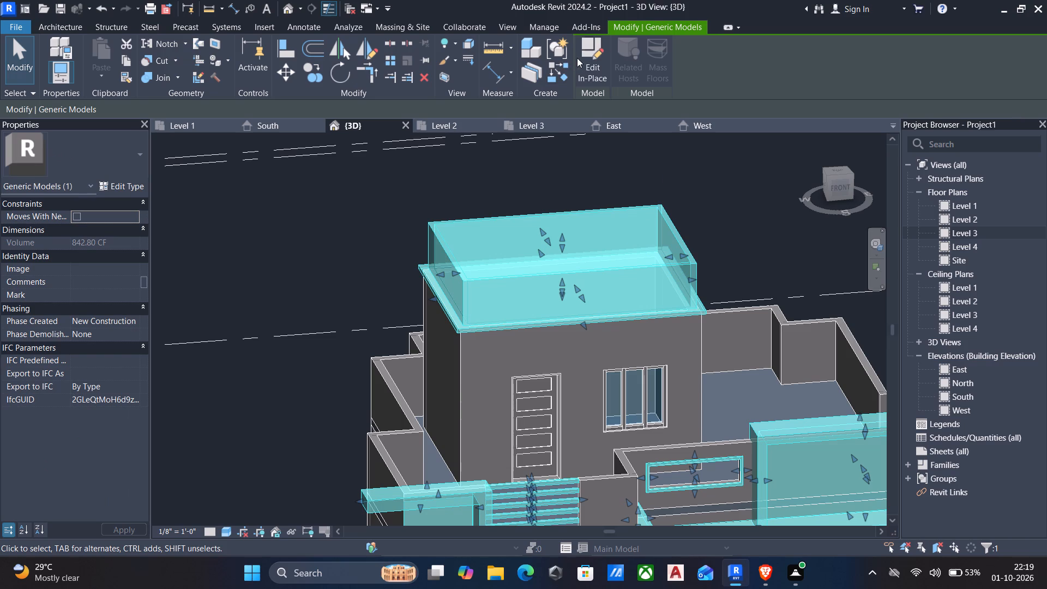
click(584, 54)
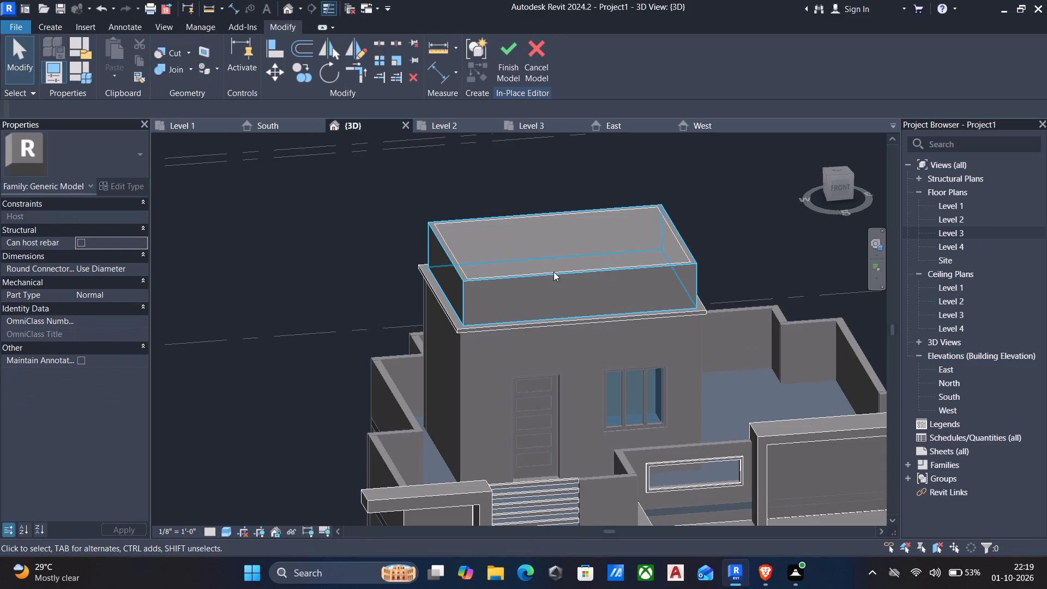
click(669, 223)
scroll(585, 241, up, 5)
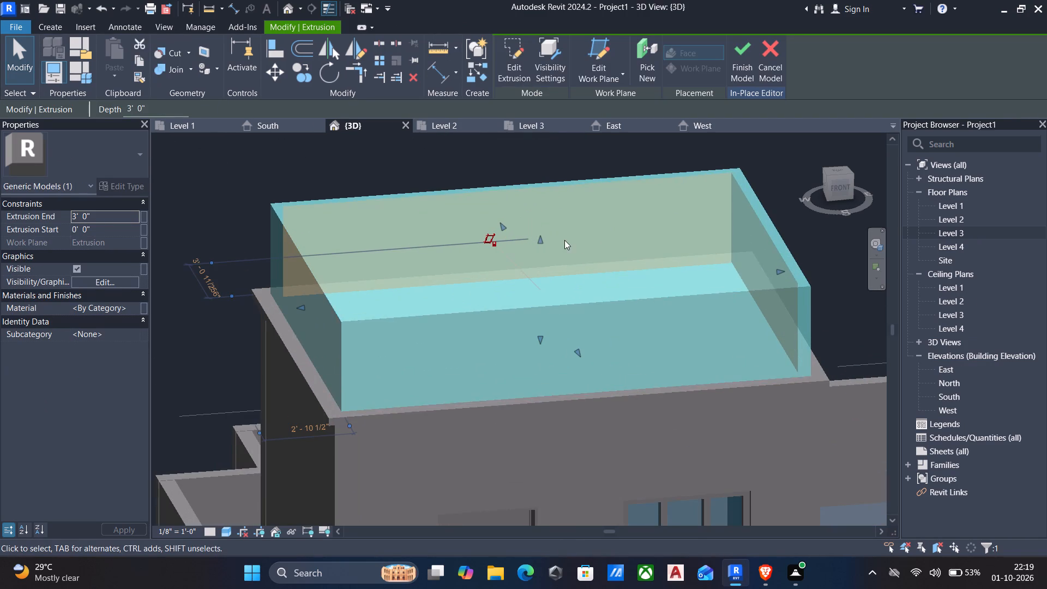
drag(539, 238, 545, 184)
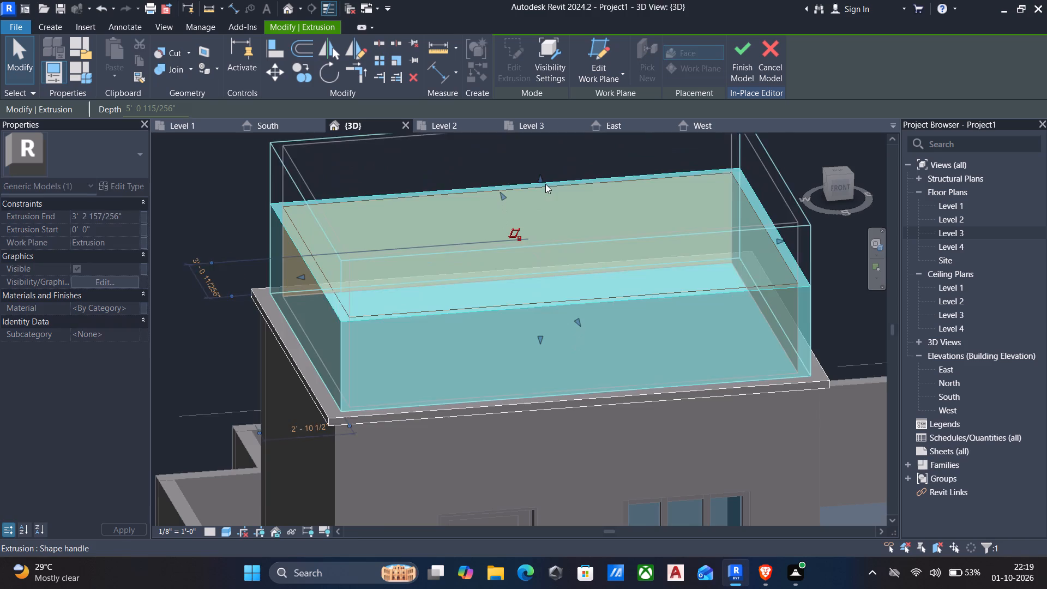
scroll(547, 201, down, 4)
click(739, 52)
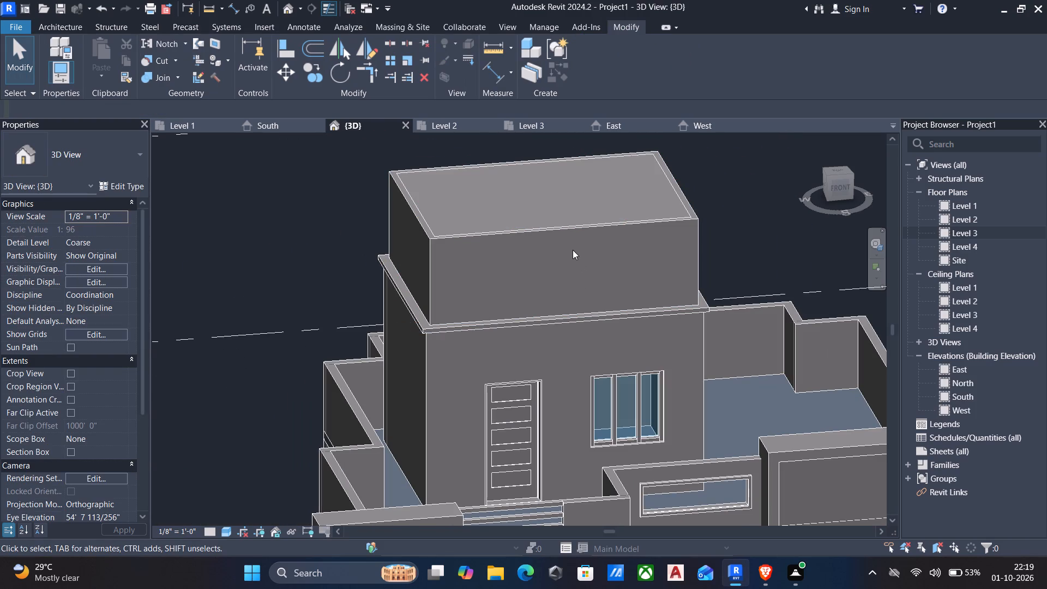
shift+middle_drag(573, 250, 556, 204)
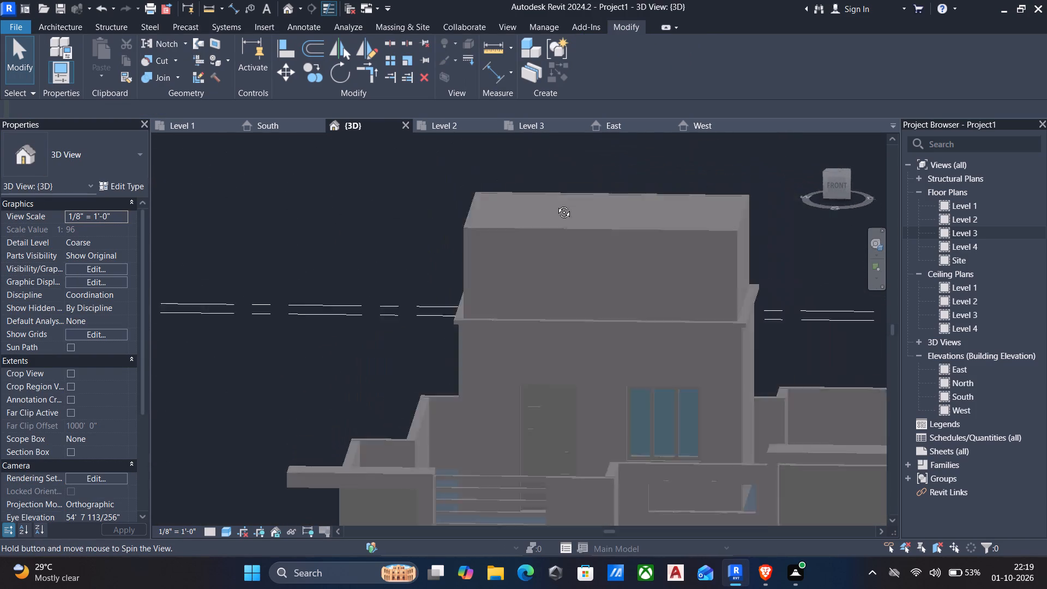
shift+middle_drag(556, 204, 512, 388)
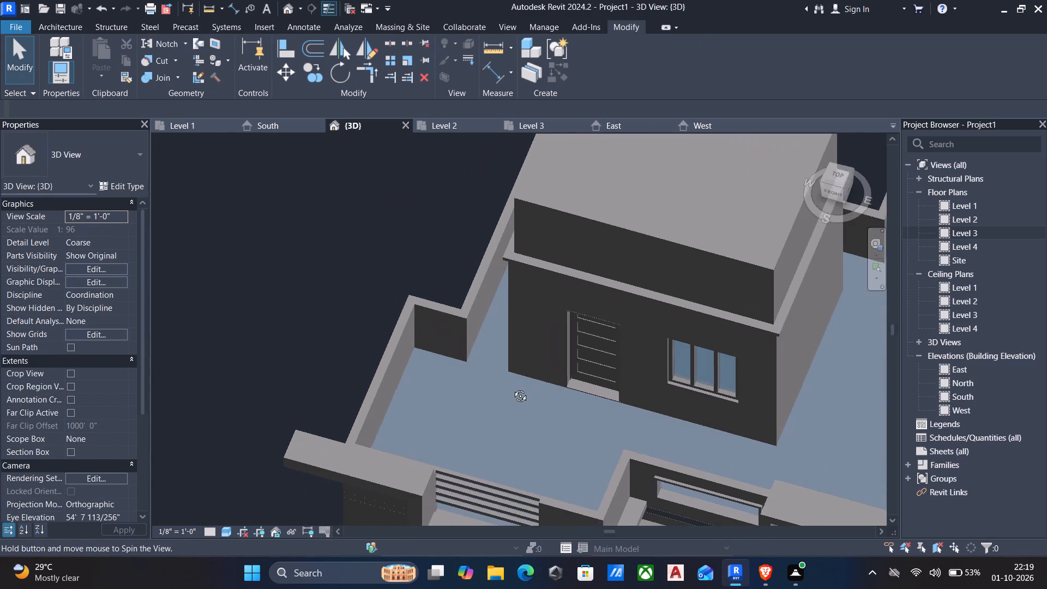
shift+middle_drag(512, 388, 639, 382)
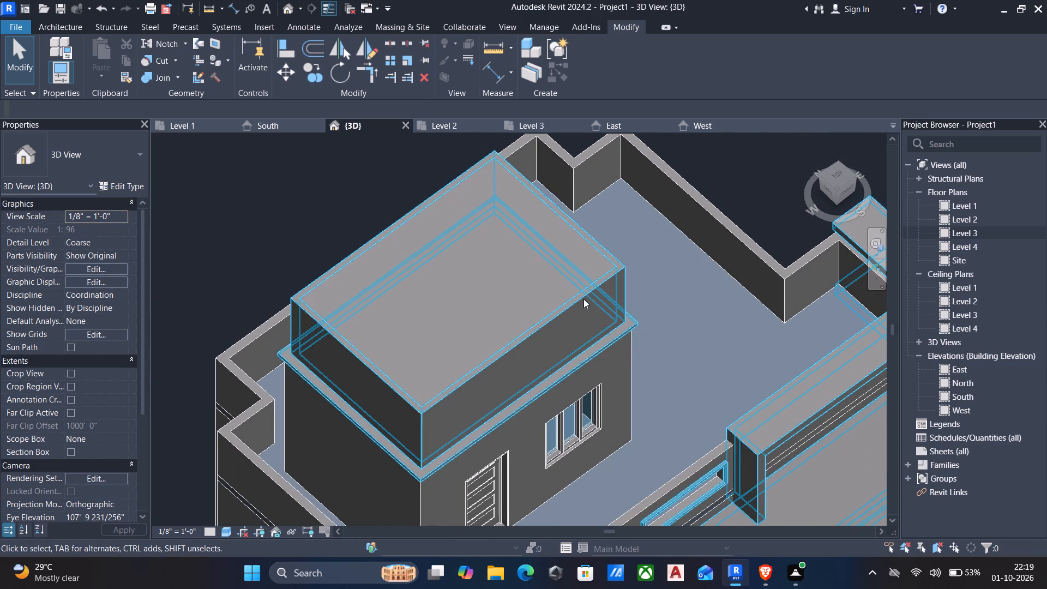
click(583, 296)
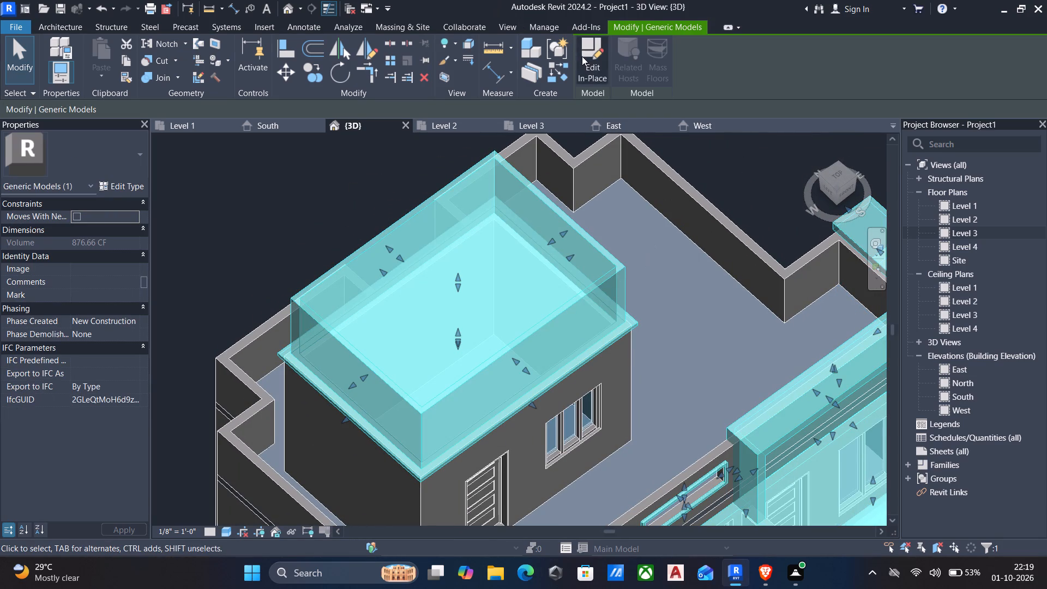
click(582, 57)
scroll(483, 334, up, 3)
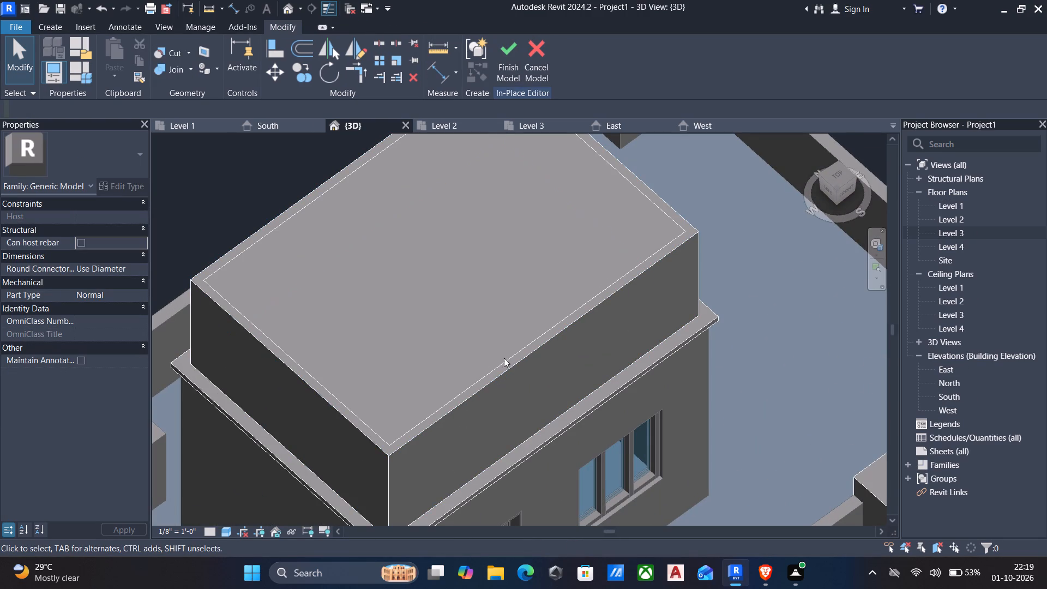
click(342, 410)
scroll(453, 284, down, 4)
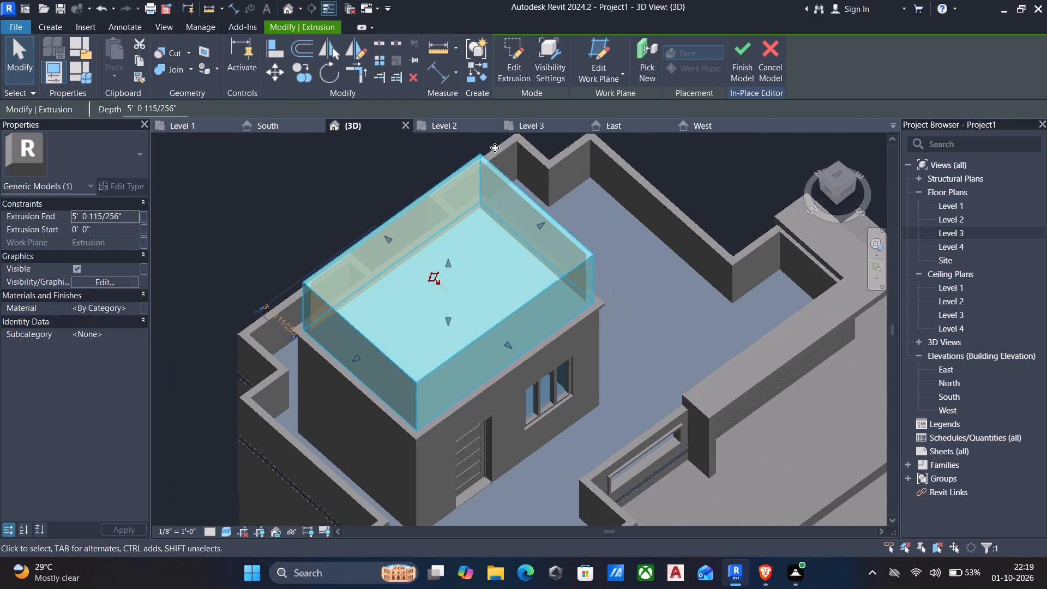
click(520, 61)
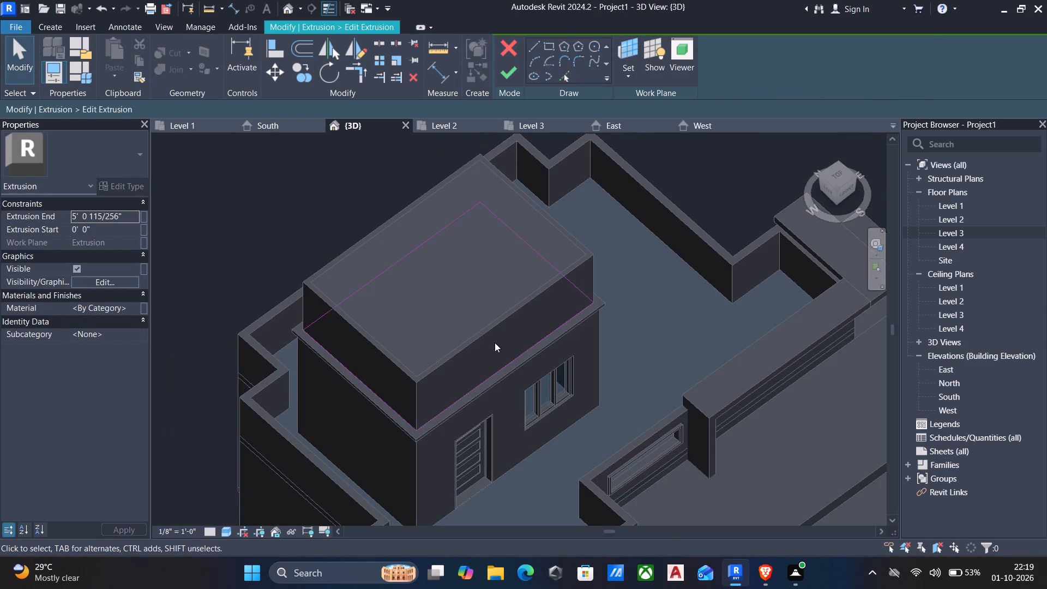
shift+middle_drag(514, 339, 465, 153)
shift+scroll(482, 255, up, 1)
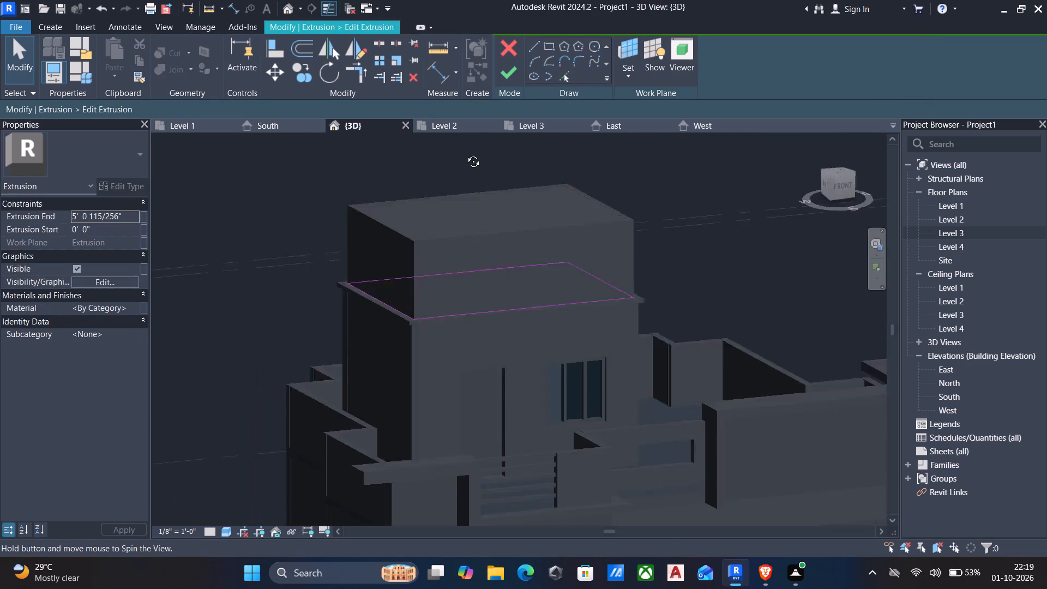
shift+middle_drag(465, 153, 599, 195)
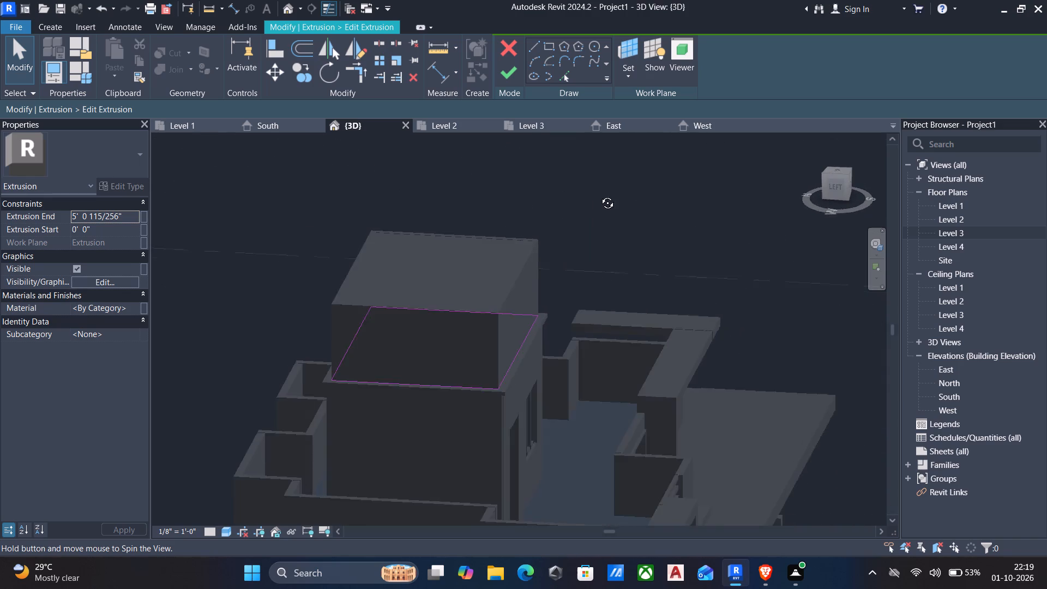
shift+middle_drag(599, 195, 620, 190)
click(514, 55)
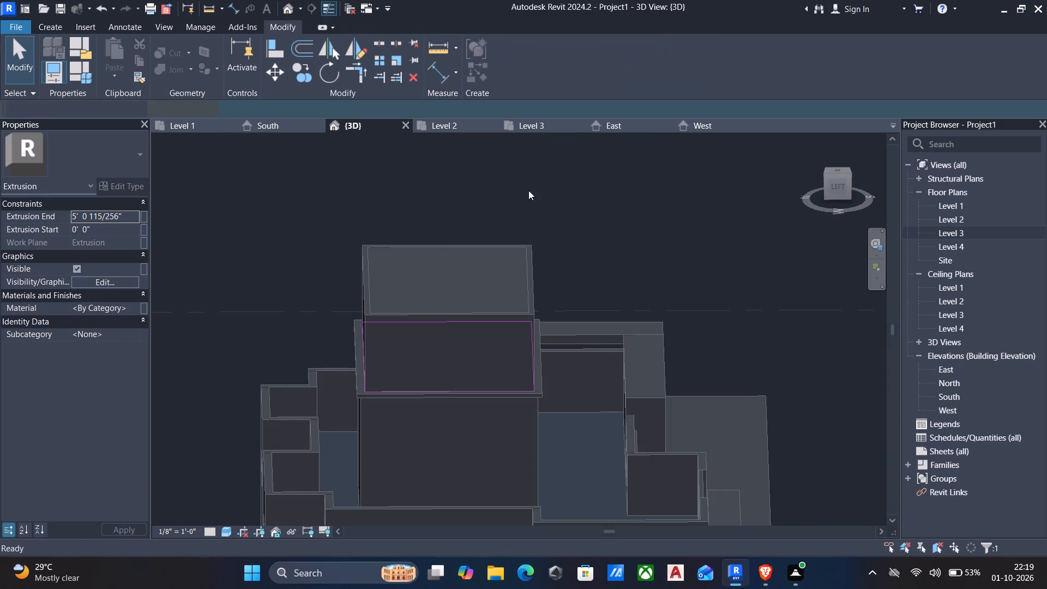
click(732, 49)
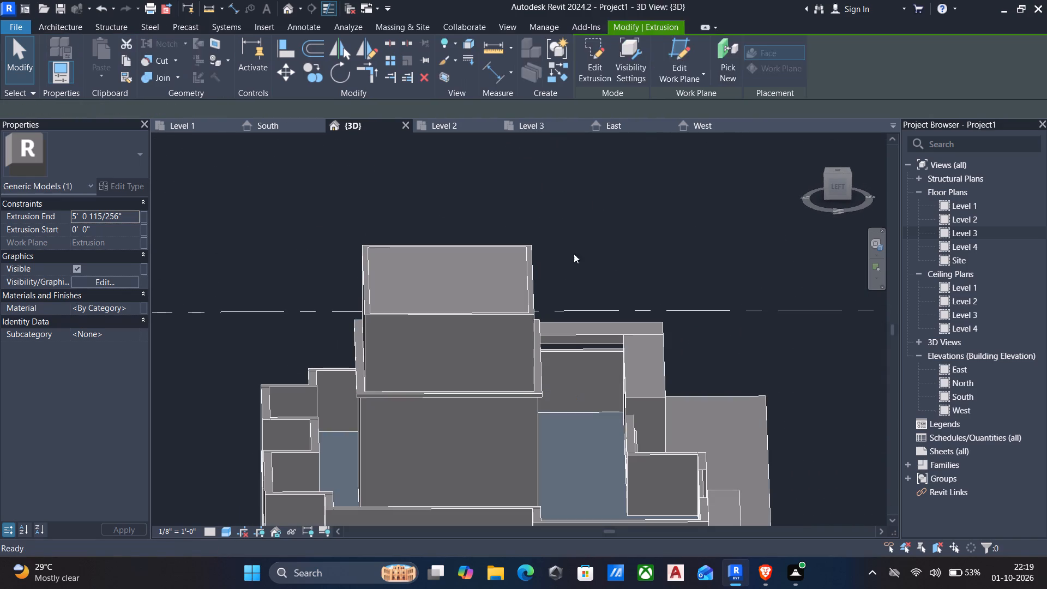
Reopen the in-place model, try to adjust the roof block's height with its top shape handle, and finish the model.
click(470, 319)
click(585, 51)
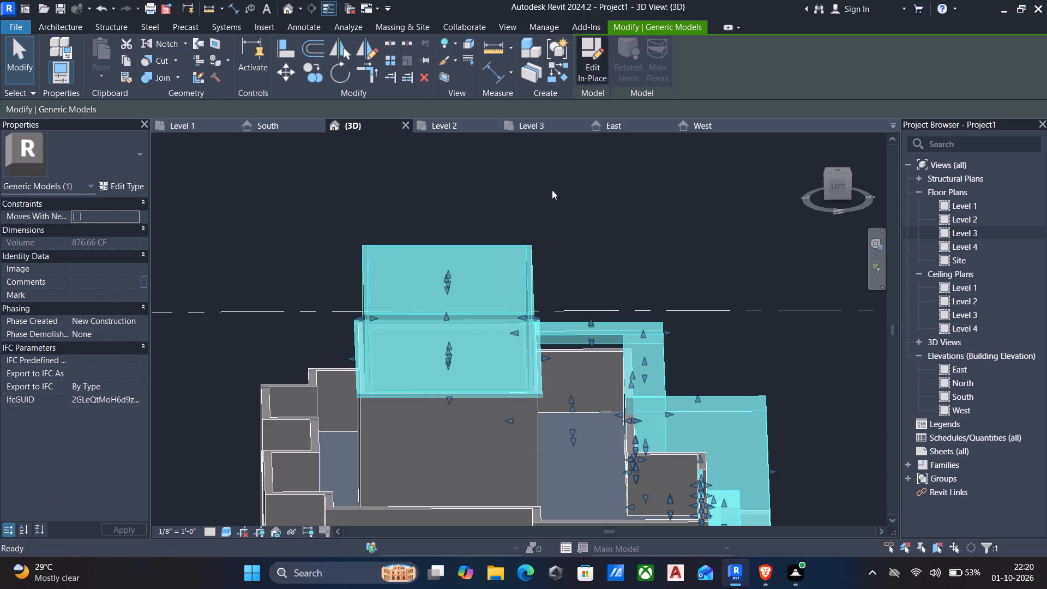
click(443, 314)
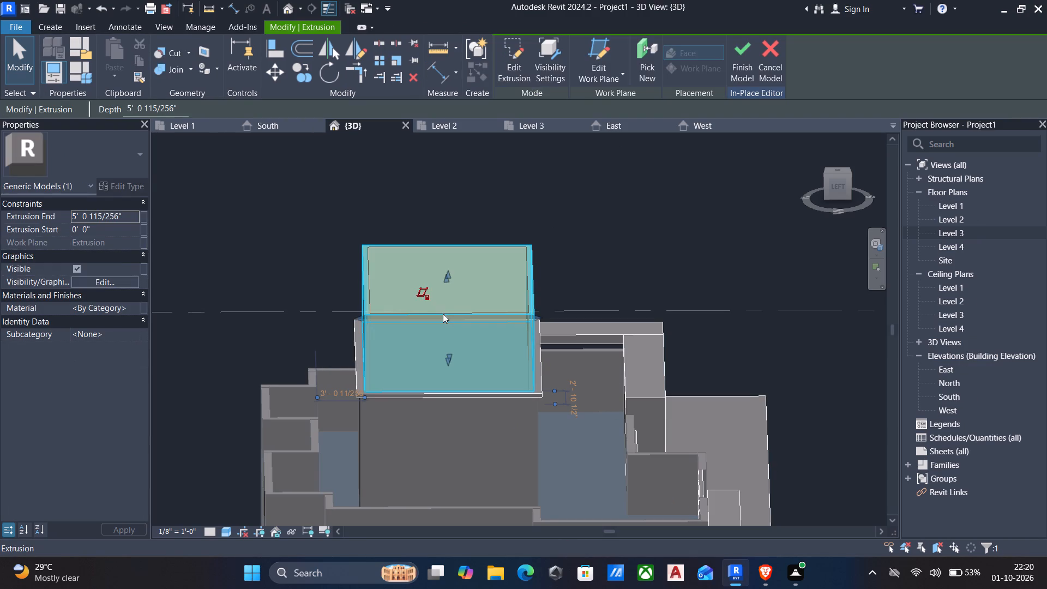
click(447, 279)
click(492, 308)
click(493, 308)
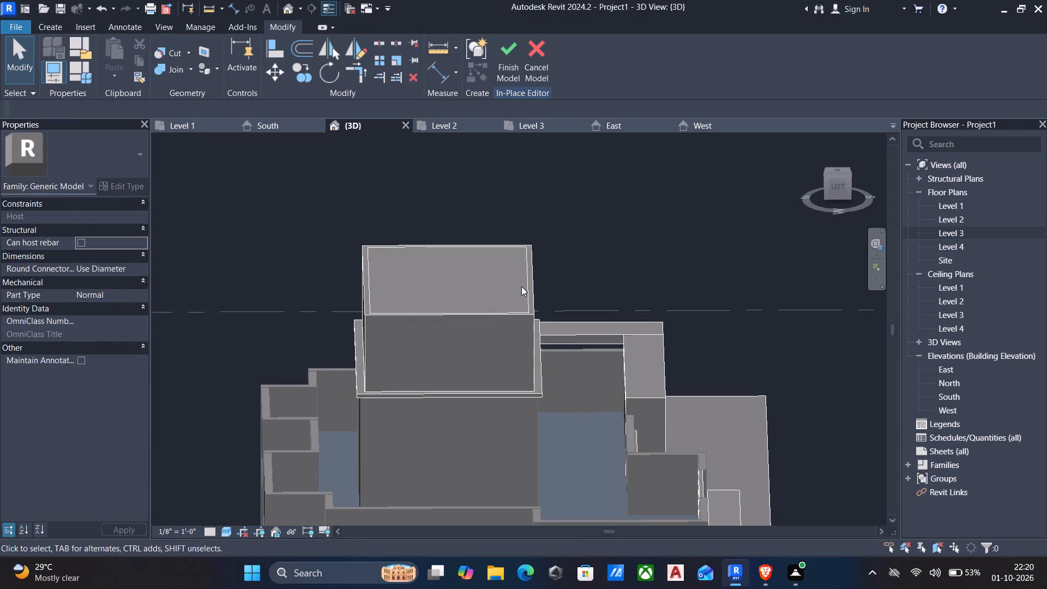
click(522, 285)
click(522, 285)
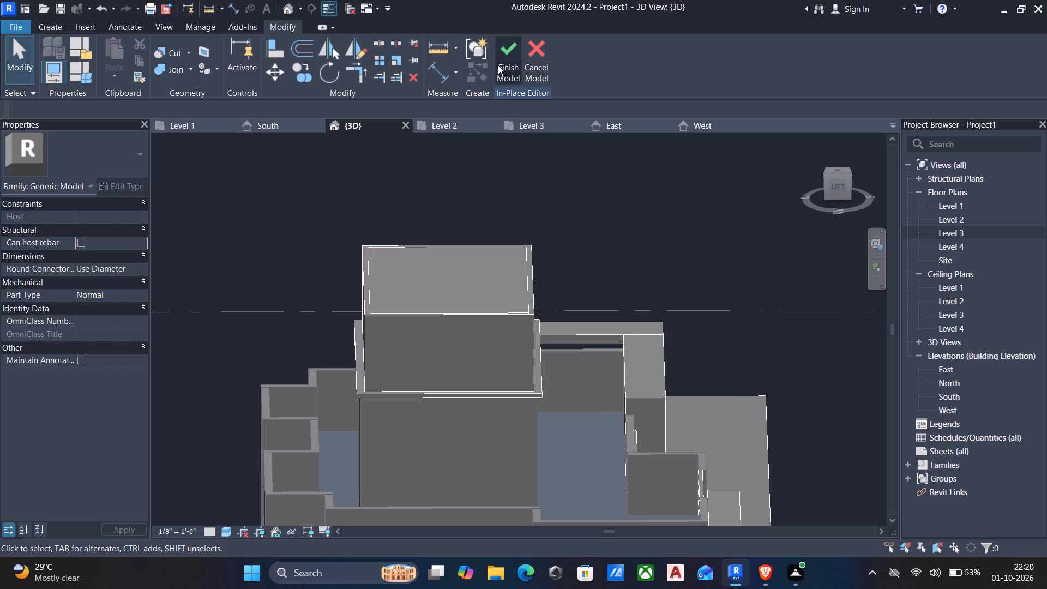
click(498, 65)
Edit the in-place model to set the roof block's extrusion end to 3'-0", and finish the model.
scroll(478, 325, down, 3)
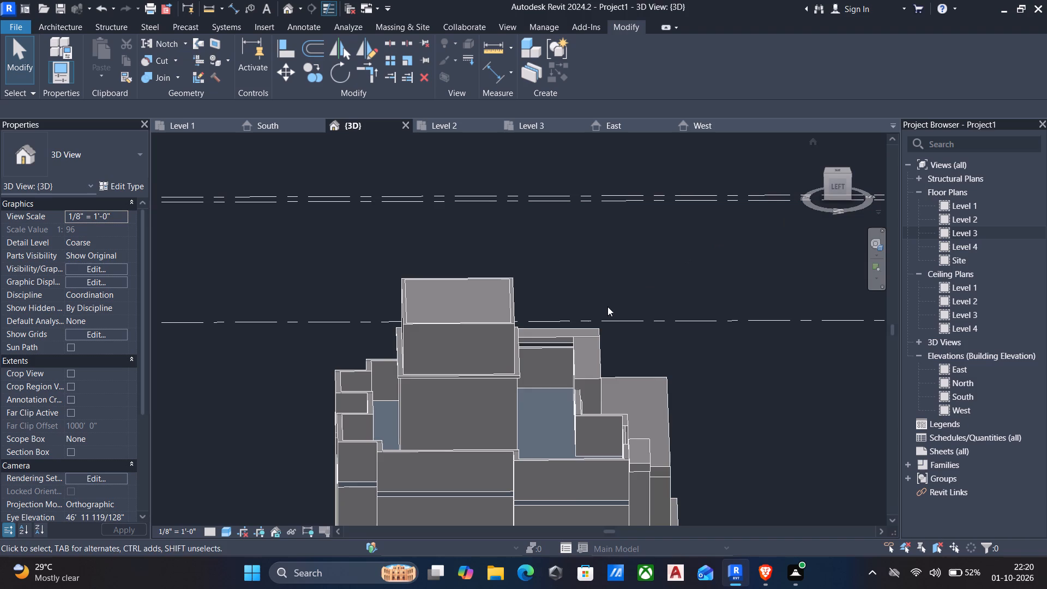
click(498, 323)
click(586, 68)
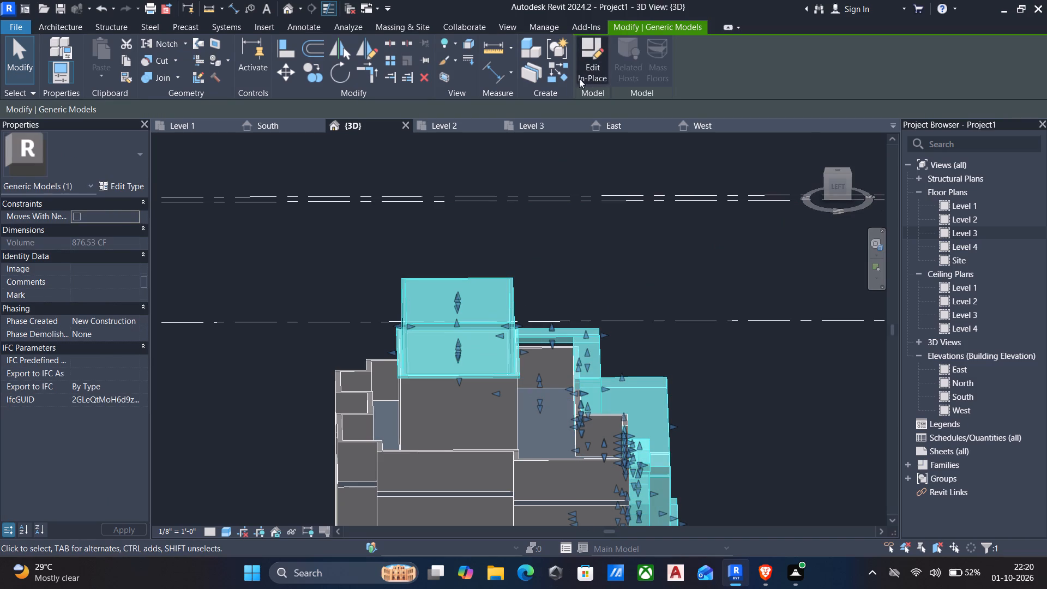
click(462, 327)
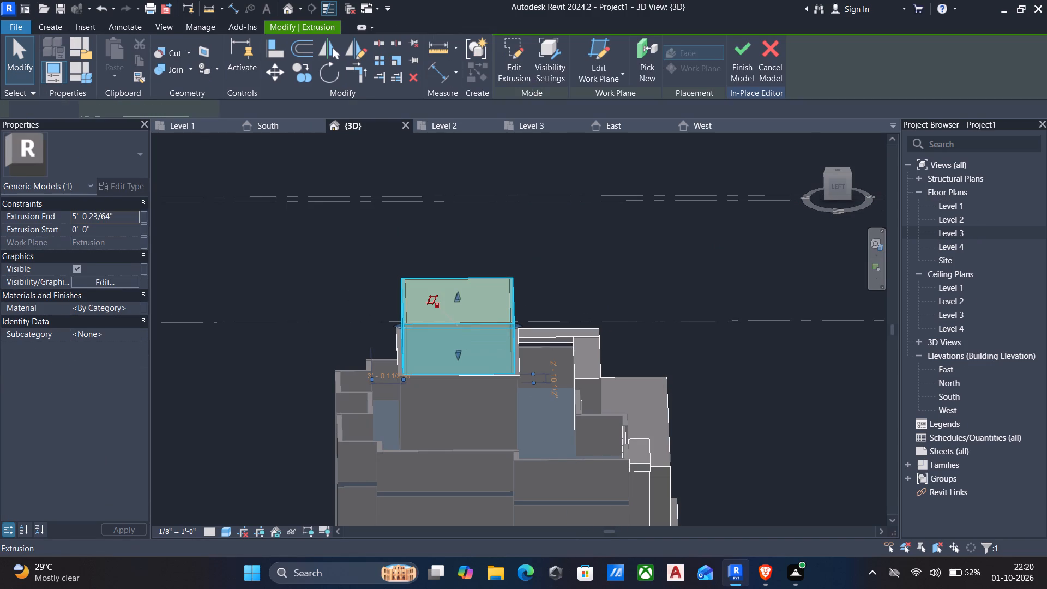
click(131, 217)
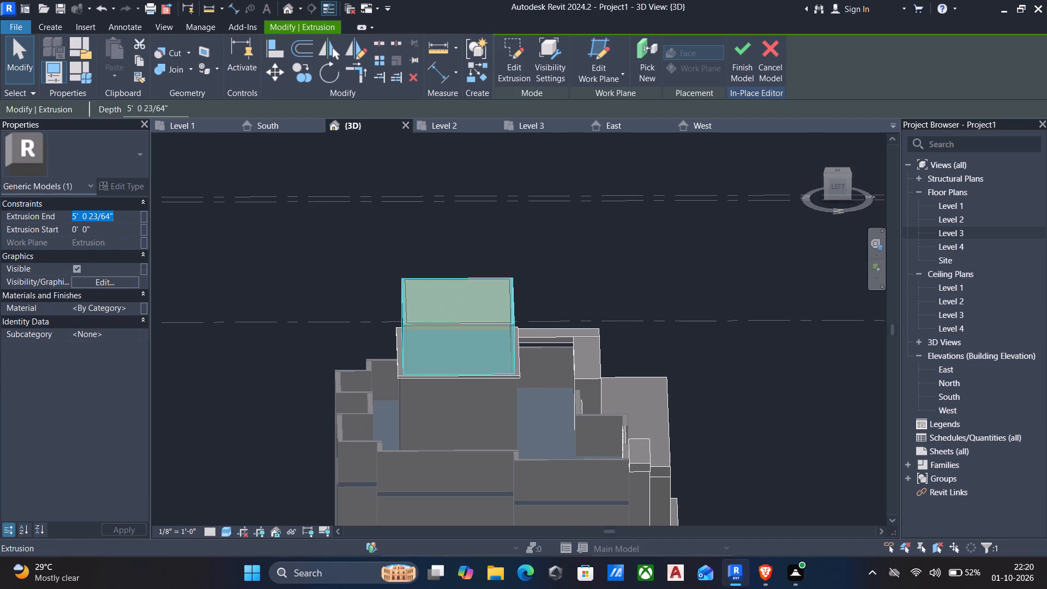
text(3')
key(Return)
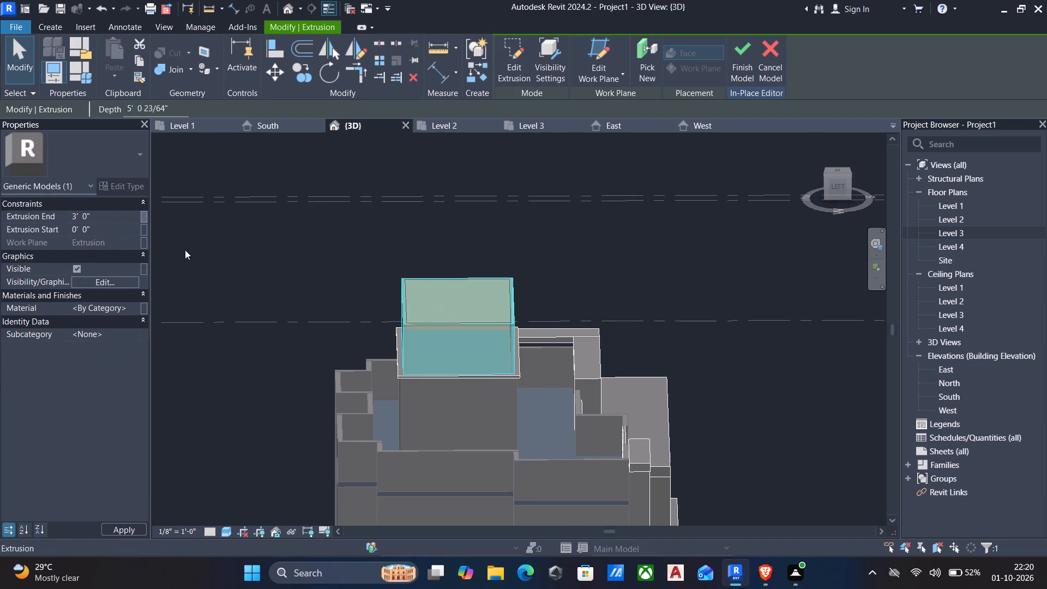
click(747, 63)
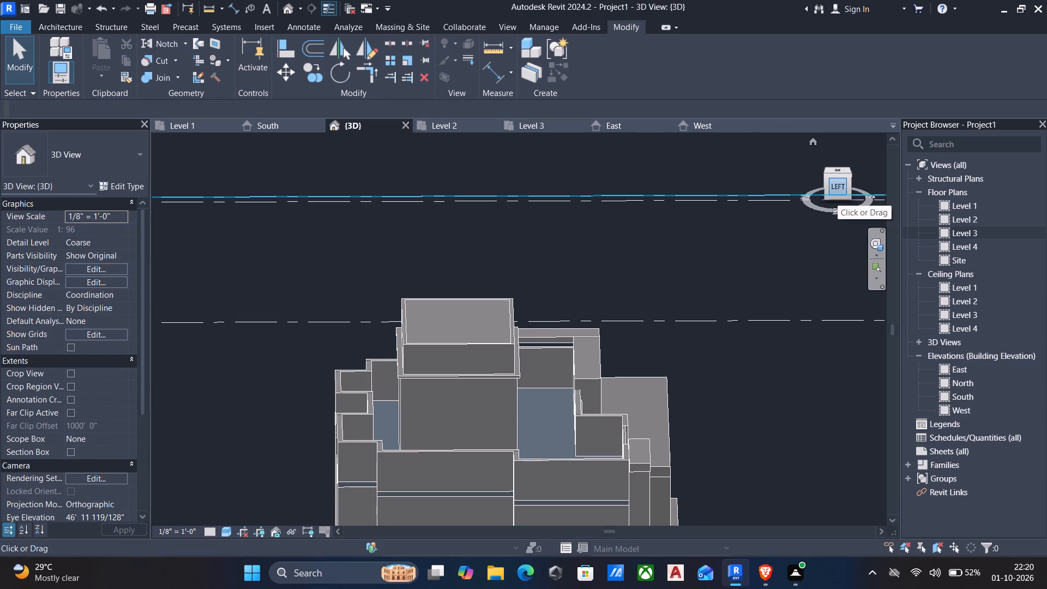
Reopen the in-place model and start a solid extrusion with the roof block's top face picked as its work plane.
click(838, 191)
scroll(502, 321, up, 4)
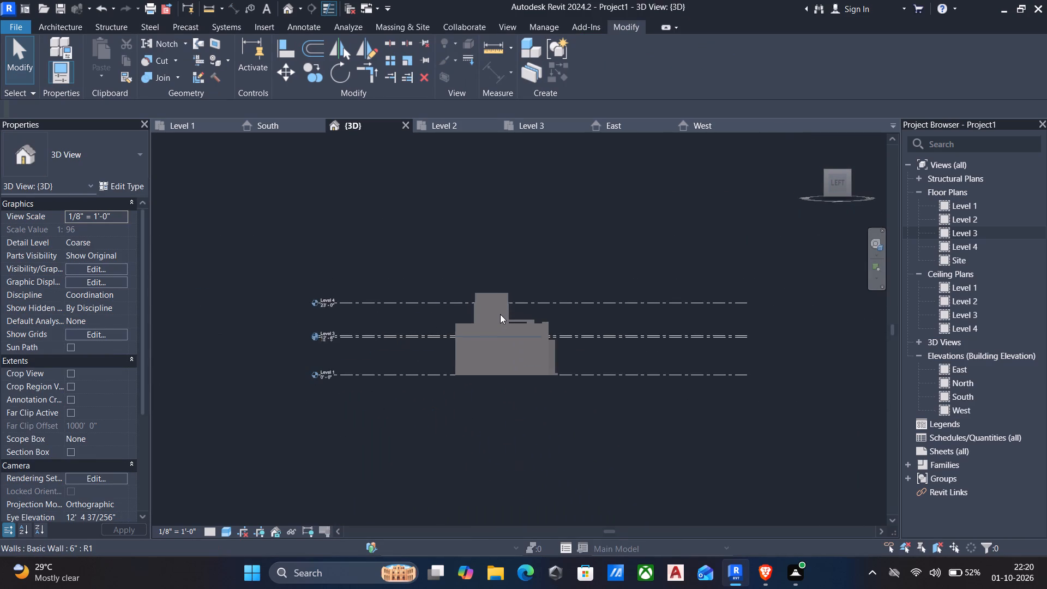
scroll(500, 314, up, 9)
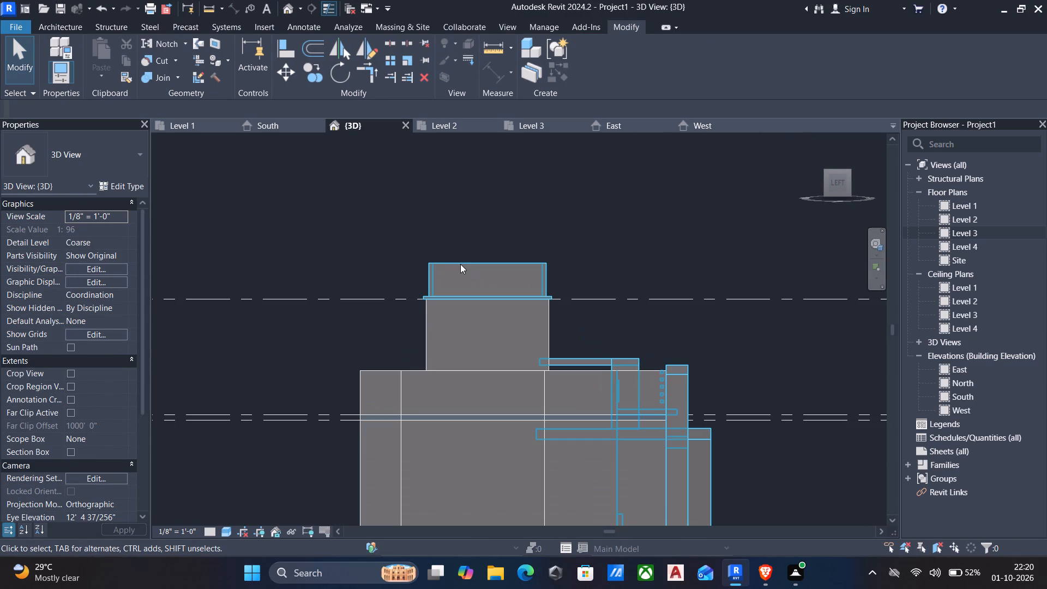
scroll(727, 290, down, 3)
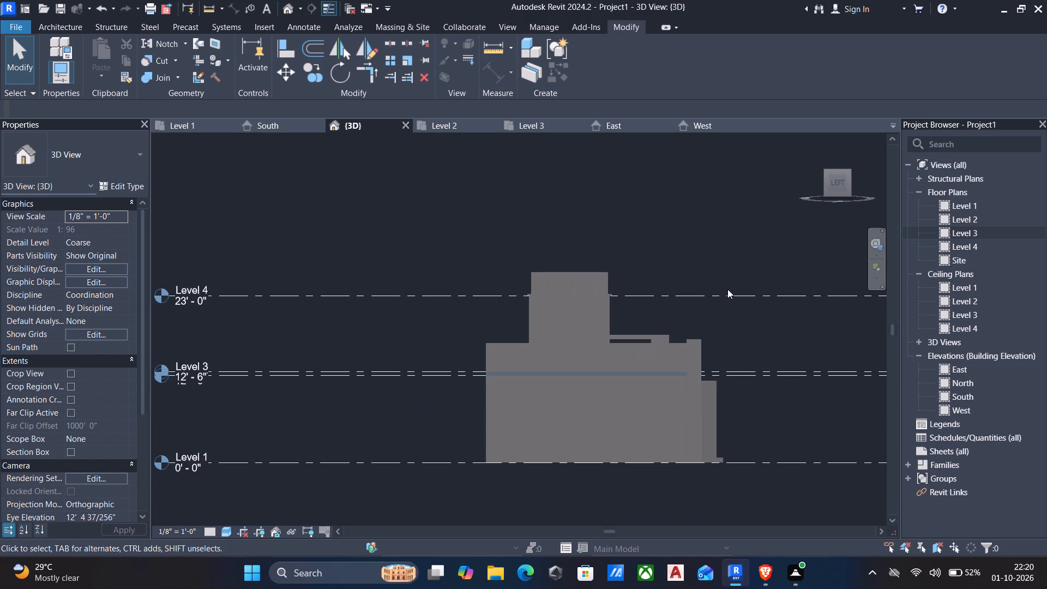
shift+middle_drag(727, 289, 552, 333)
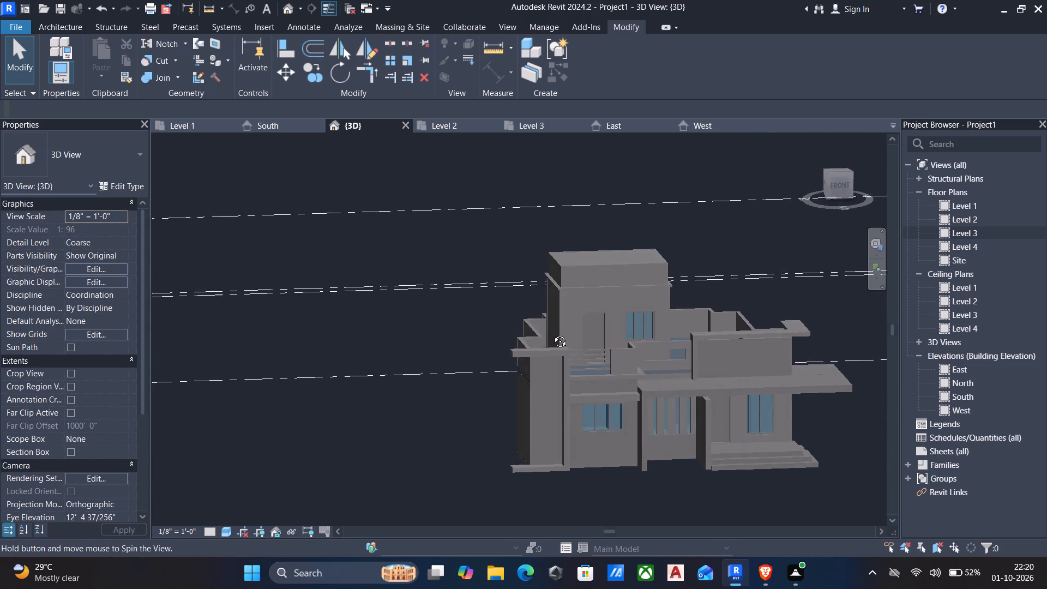
shift+middle_drag(552, 333, 537, 333)
click(638, 266)
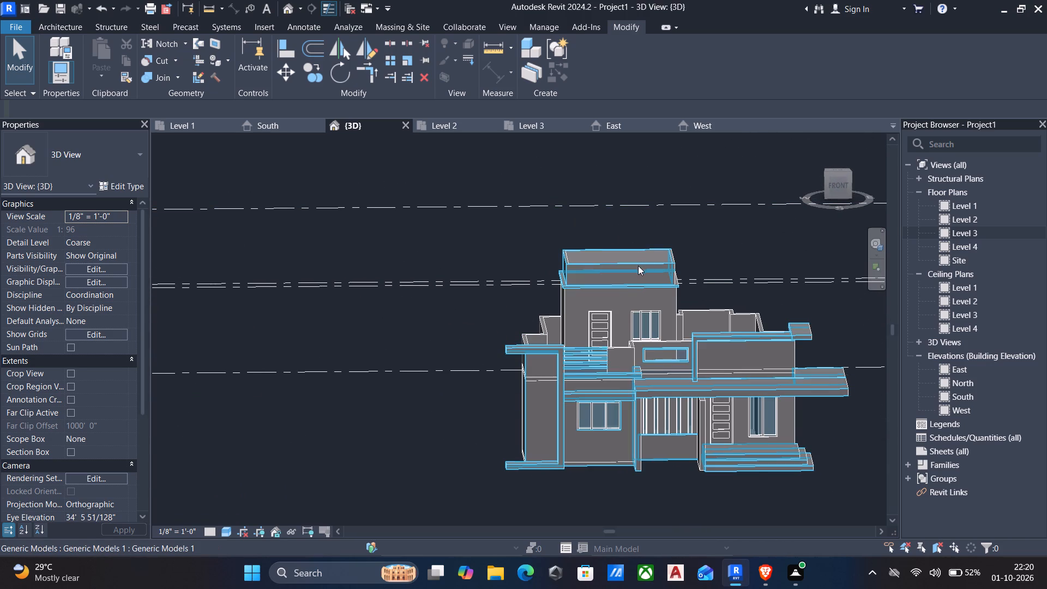
click(585, 68)
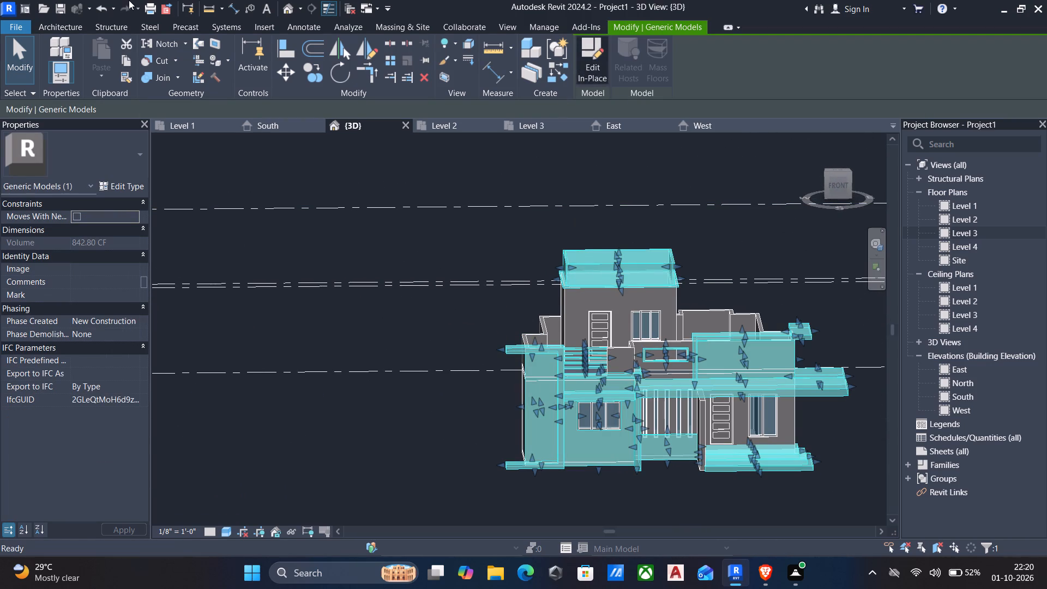
click(43, 27)
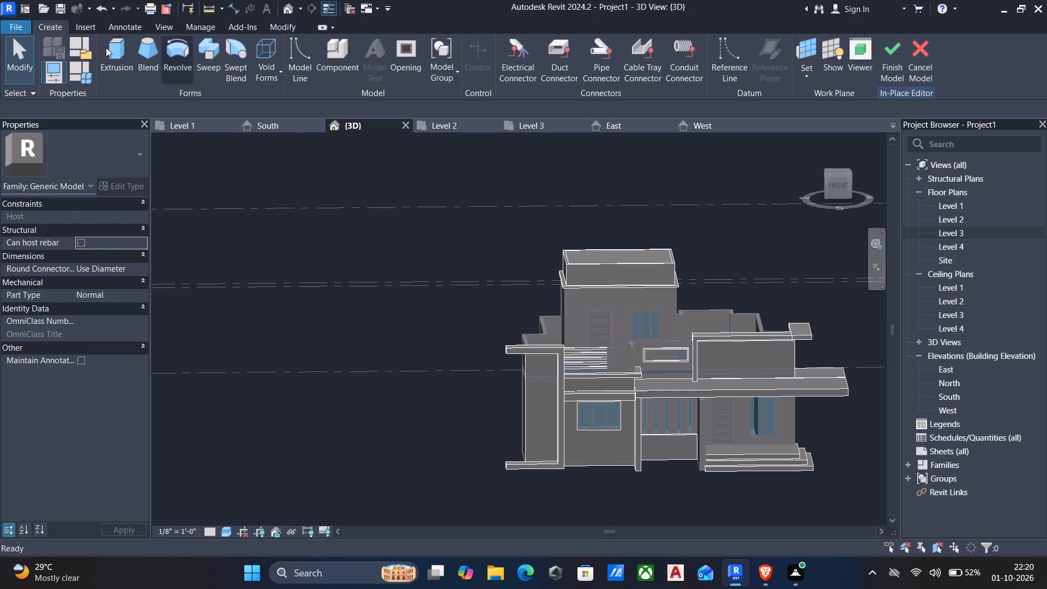
click(118, 61)
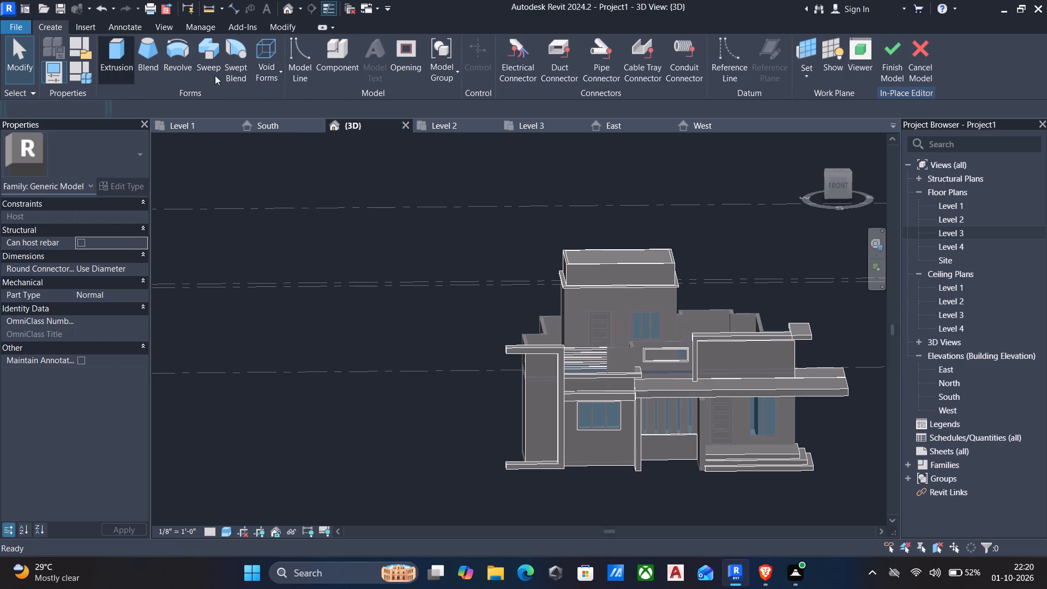
click(628, 77)
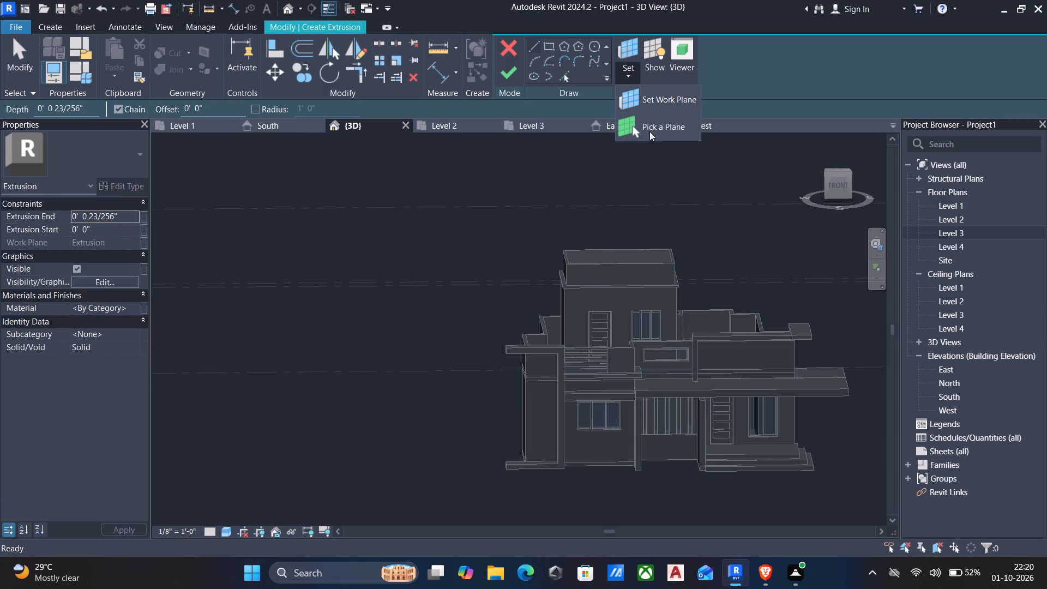
click(649, 131)
click(637, 263)
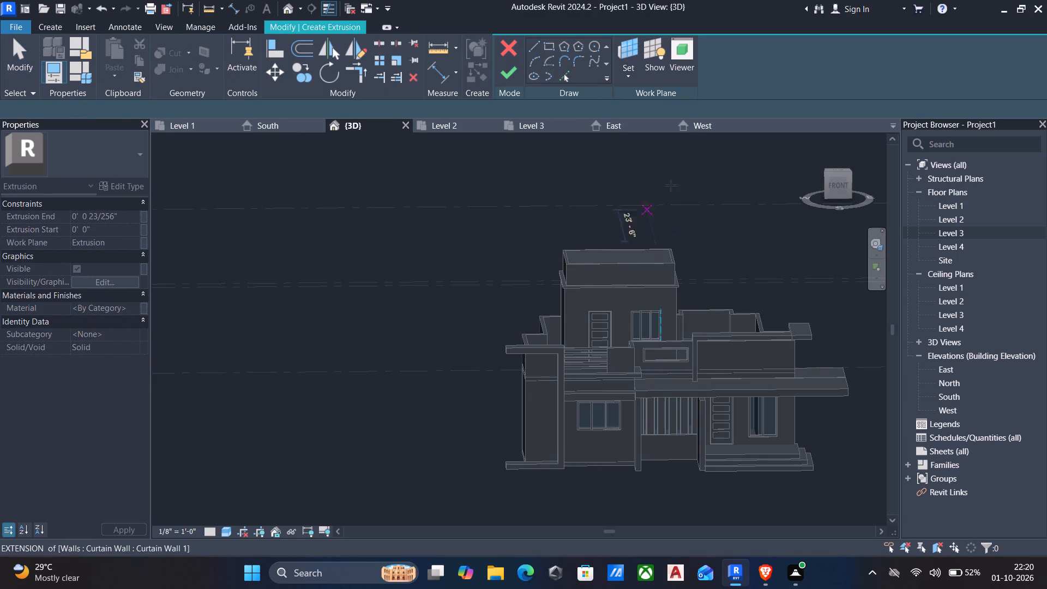
Sketch a rectangle around the roof block with a 2' outward offset, about 19'-6" by 15'-1", and finish the extrusion sketch.
click(834, 171)
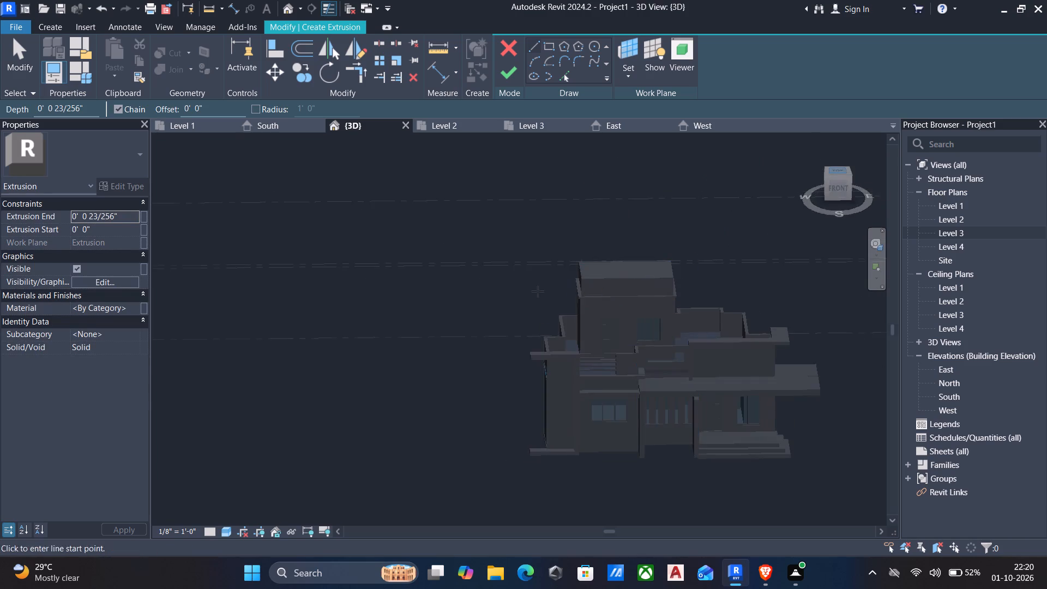
click(544, 46)
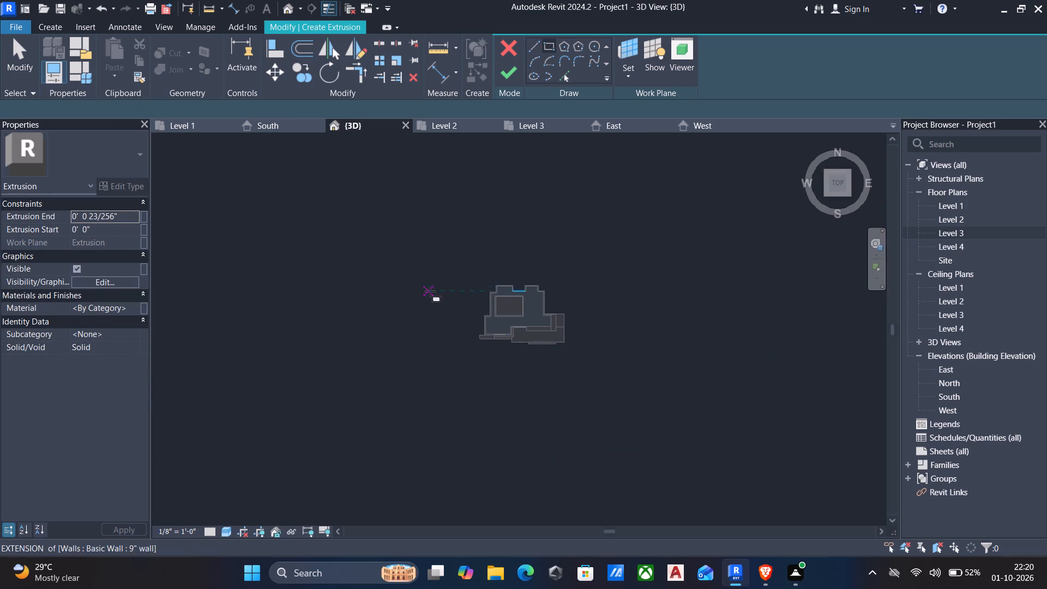
scroll(546, 292, up, 5)
scroll(527, 342, up, 6)
scroll(432, 283, up, 5)
middle_drag(408, 280, 527, 274)
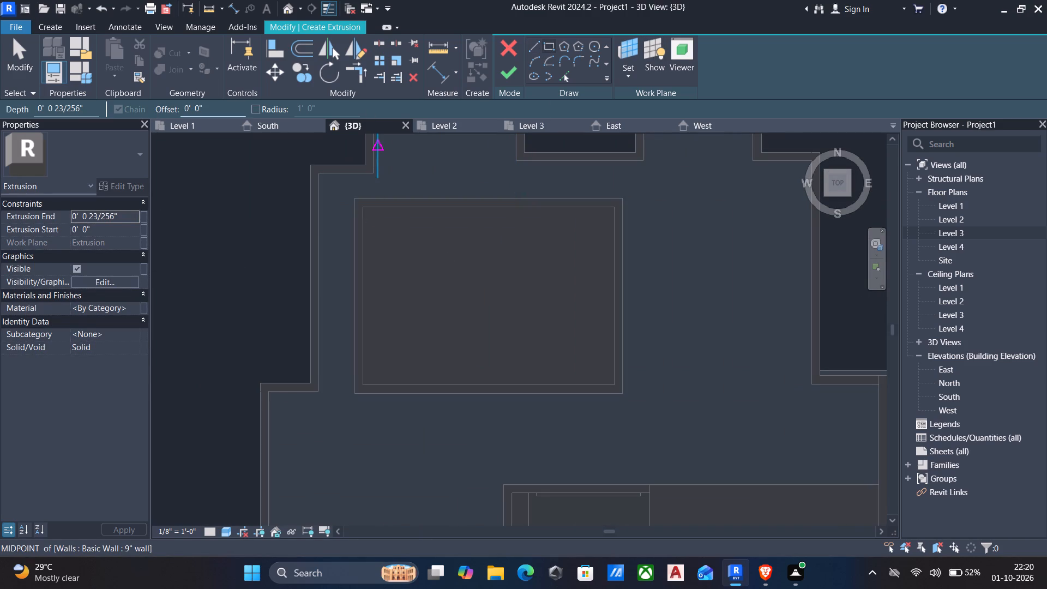
drag(215, 109, 83, 102)
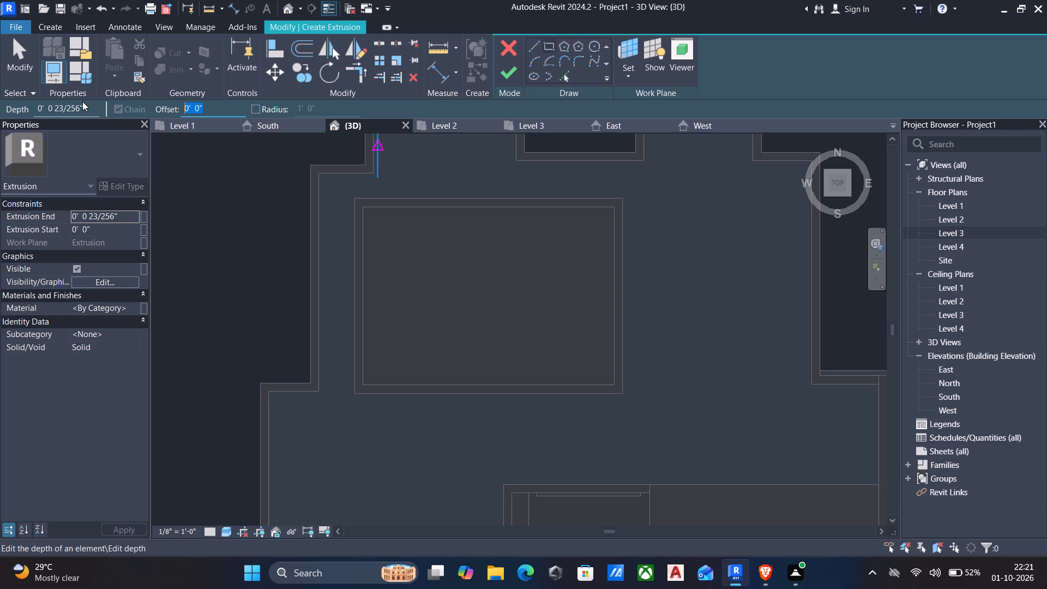
text(2')
click(363, 209)
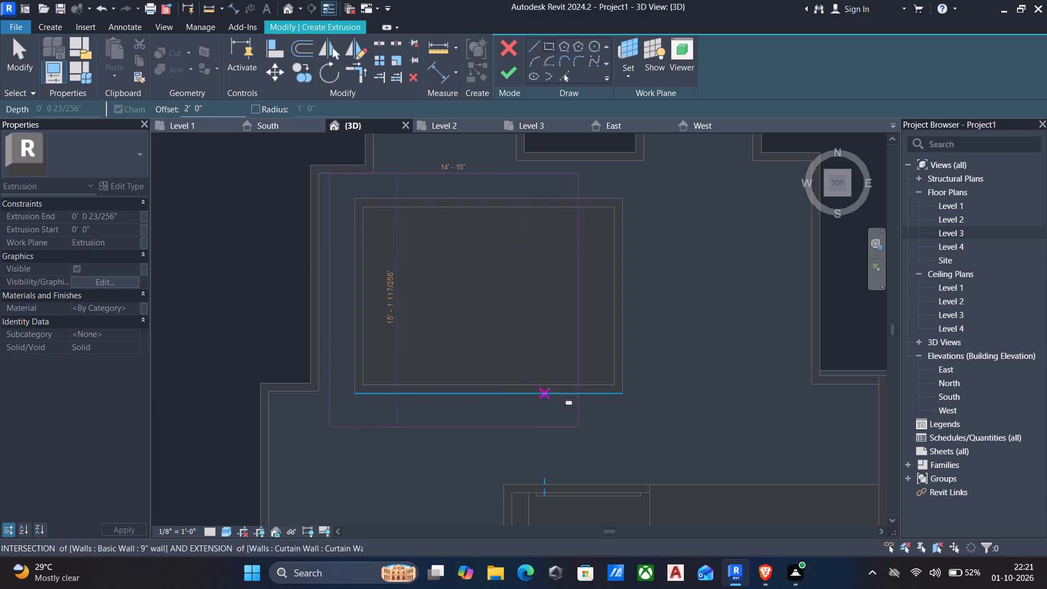
click(622, 393)
click(504, 73)
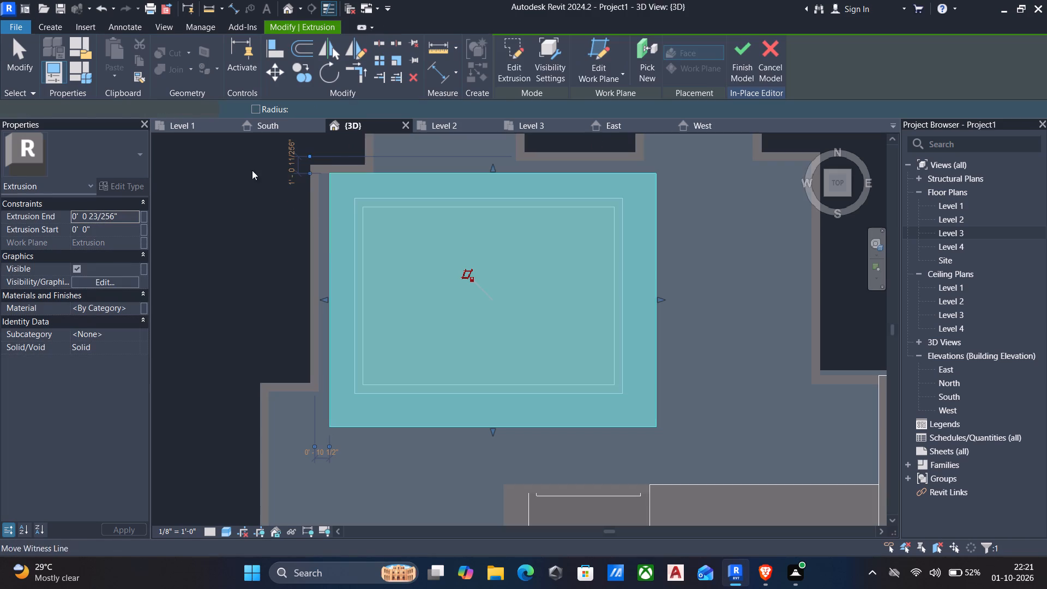
Set the new roof slab's extrusion end to 6" and finish the in-place model.
click(131, 215)
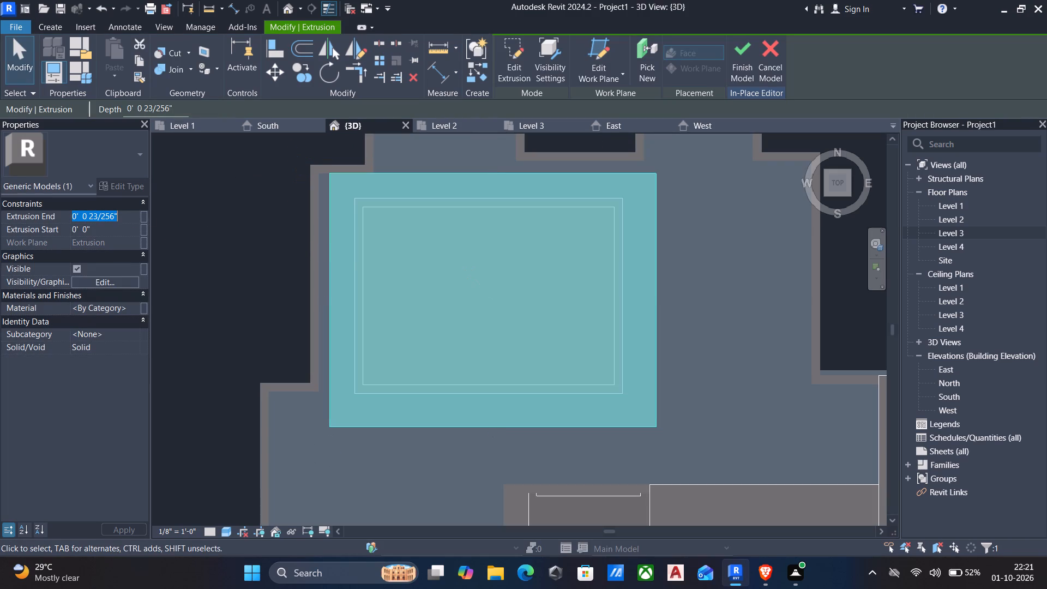
text(6")
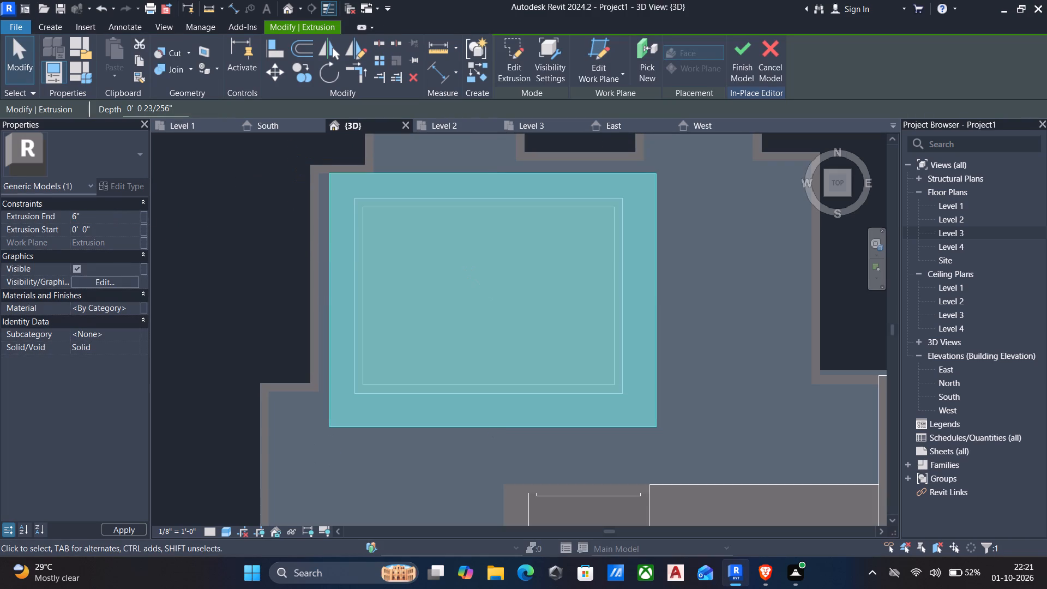
key(Return)
click(736, 59)
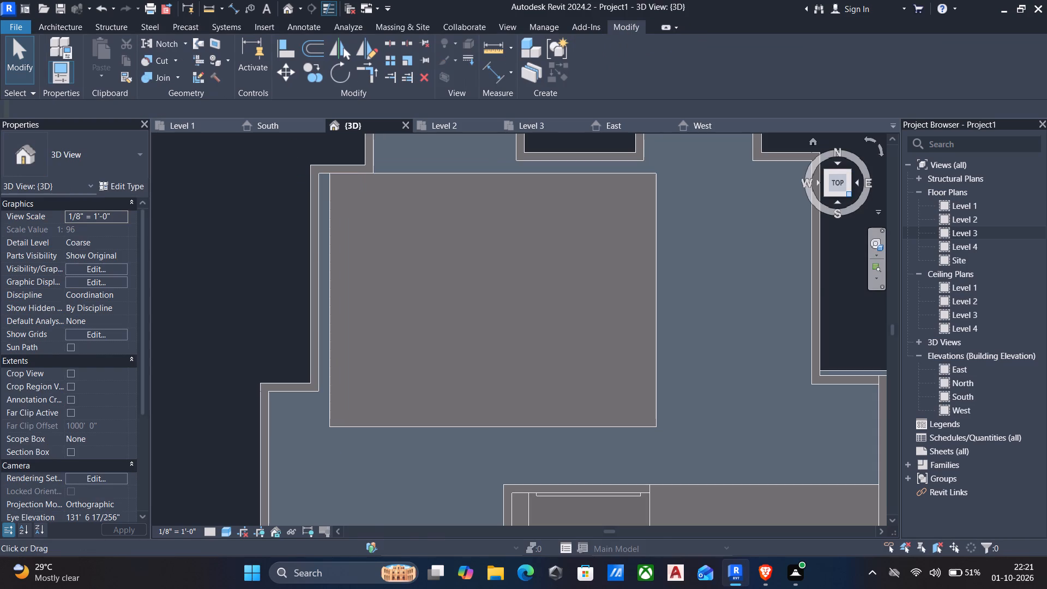
Examine the house in 3D, checking the new roof slab and the front facade from several angles.
click(850, 195)
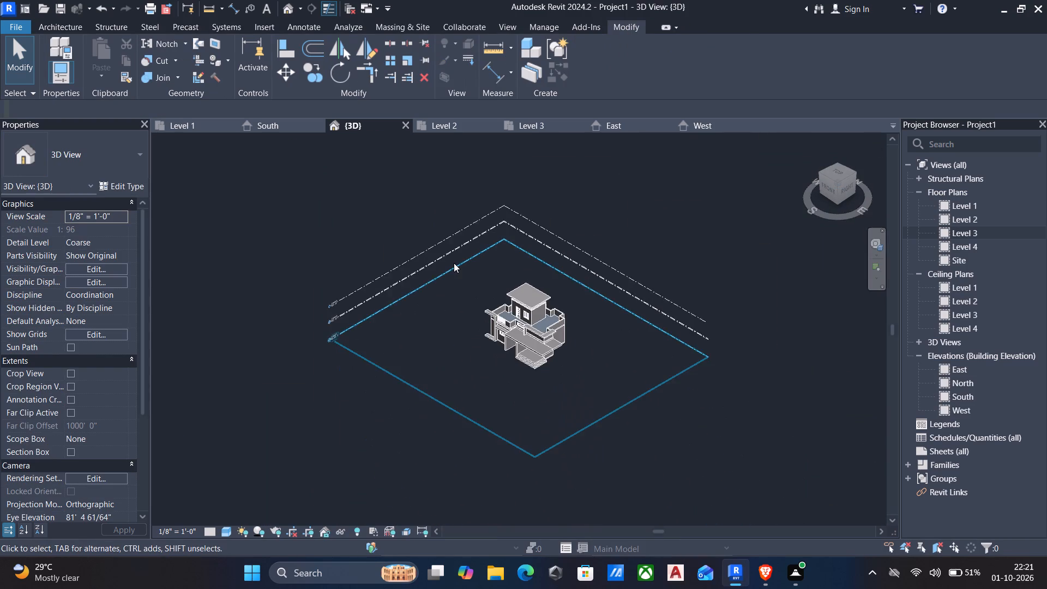
scroll(454, 263, up, 5)
scroll(523, 315, up, 3)
shift+middle_drag(525, 314, 612, 226)
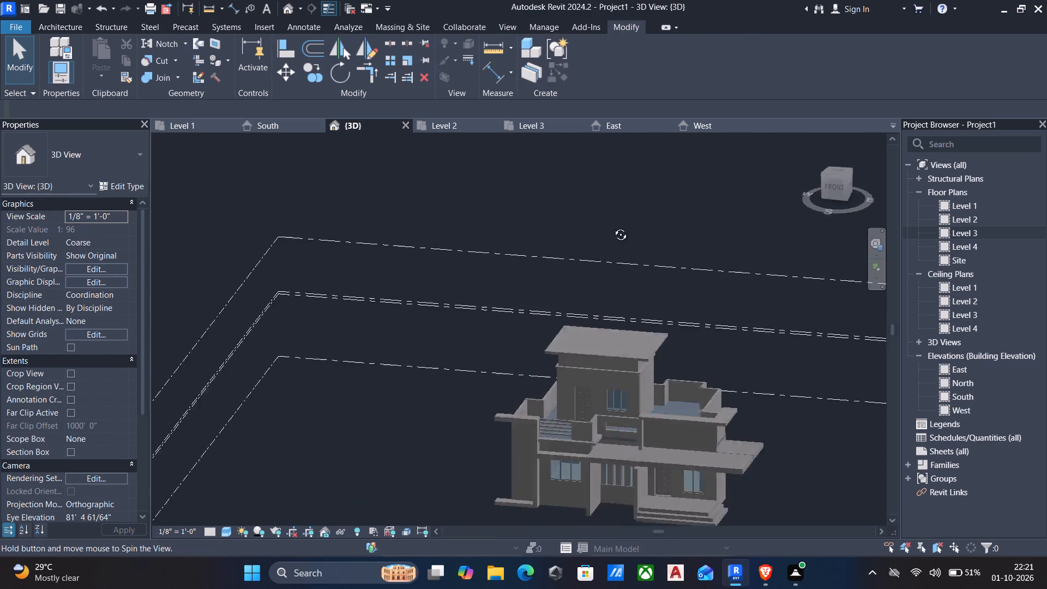
shift+middle_drag(612, 226, 643, 197)
scroll(606, 375, up, 5)
middle_drag(604, 367, 593, 284)
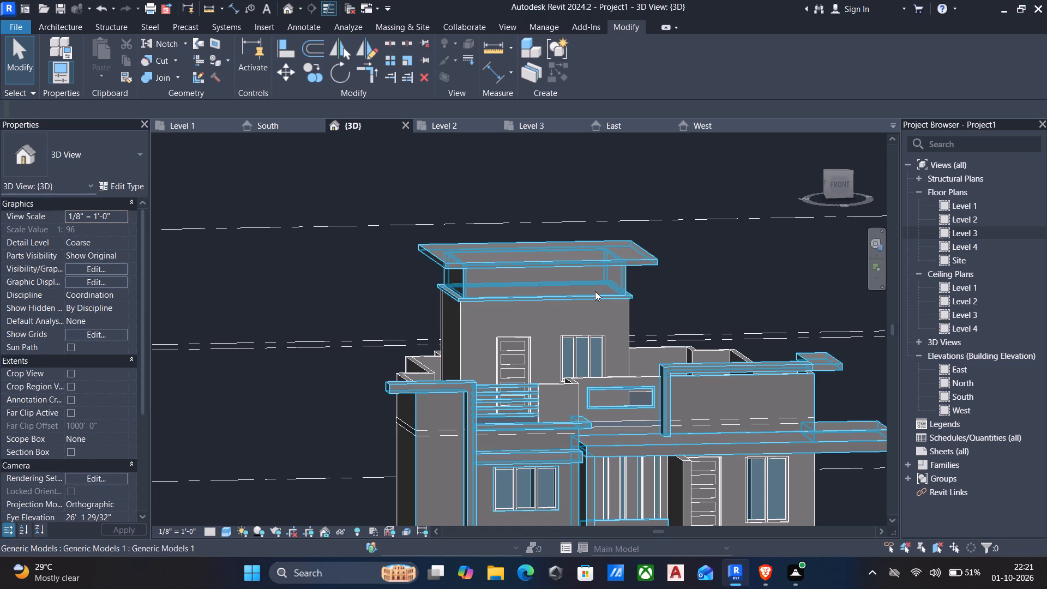
scroll(575, 326, up, 2)
middle_drag(575, 326, 582, 211)
scroll(582, 213, up, 1)
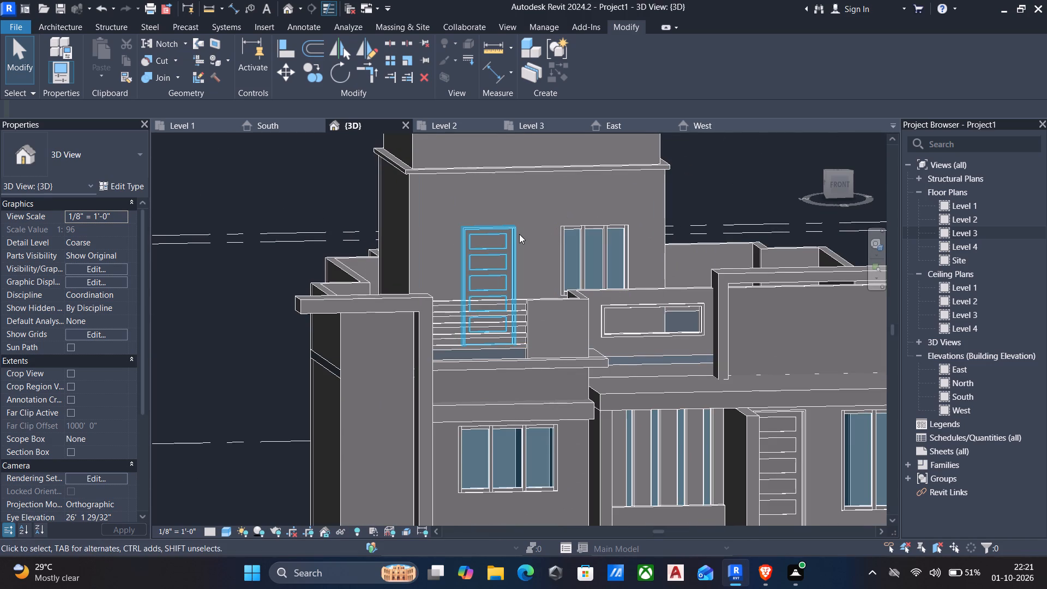
scroll(516, 247, down, 4)
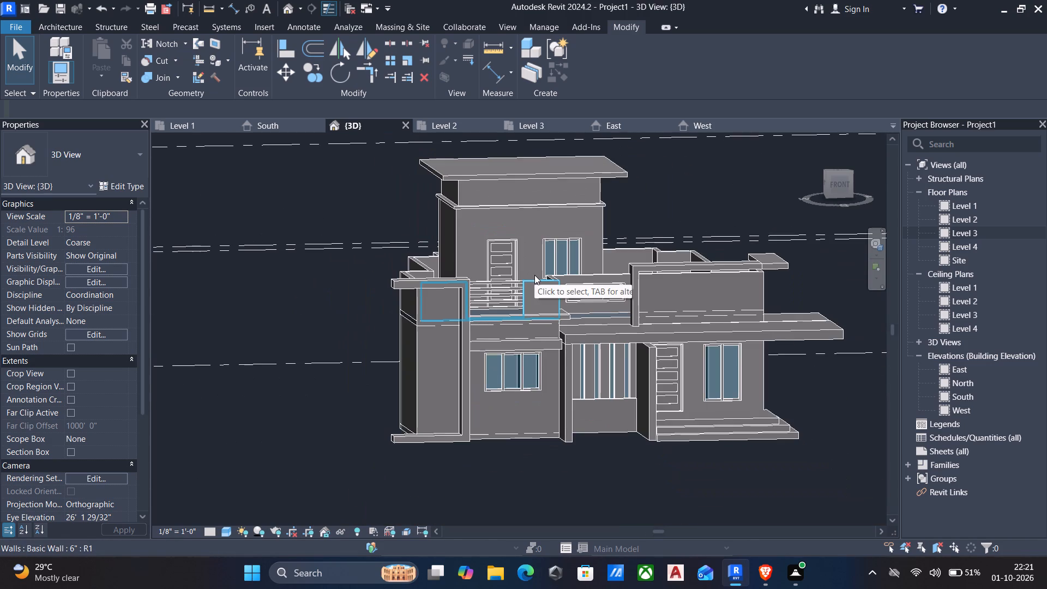
shift+middle_drag(534, 277, 617, 315)
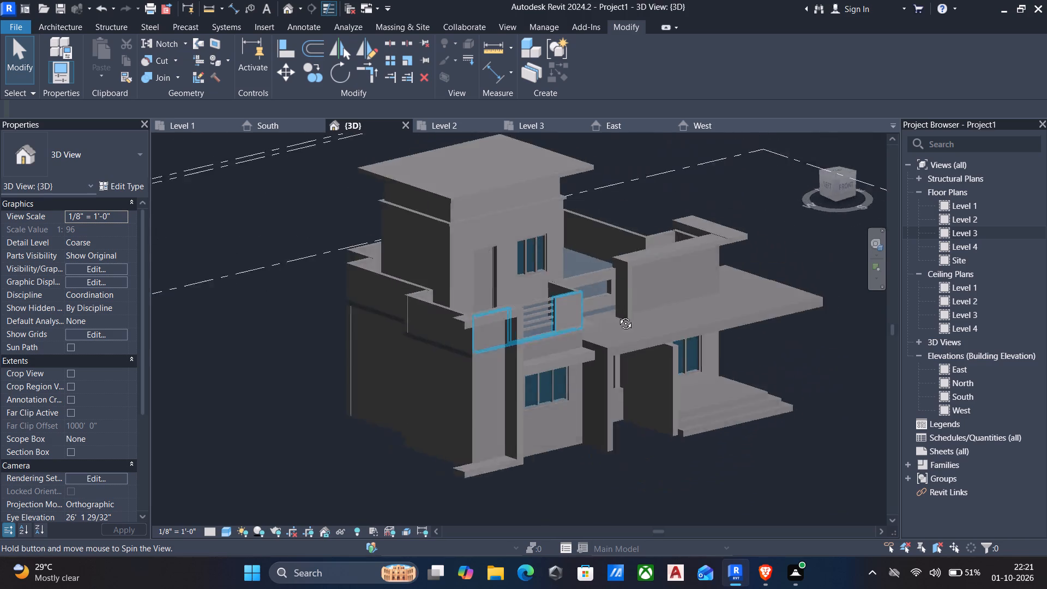
shift+middle_drag(617, 315, 589, 308)
middle_drag(641, 333, 580, 333)
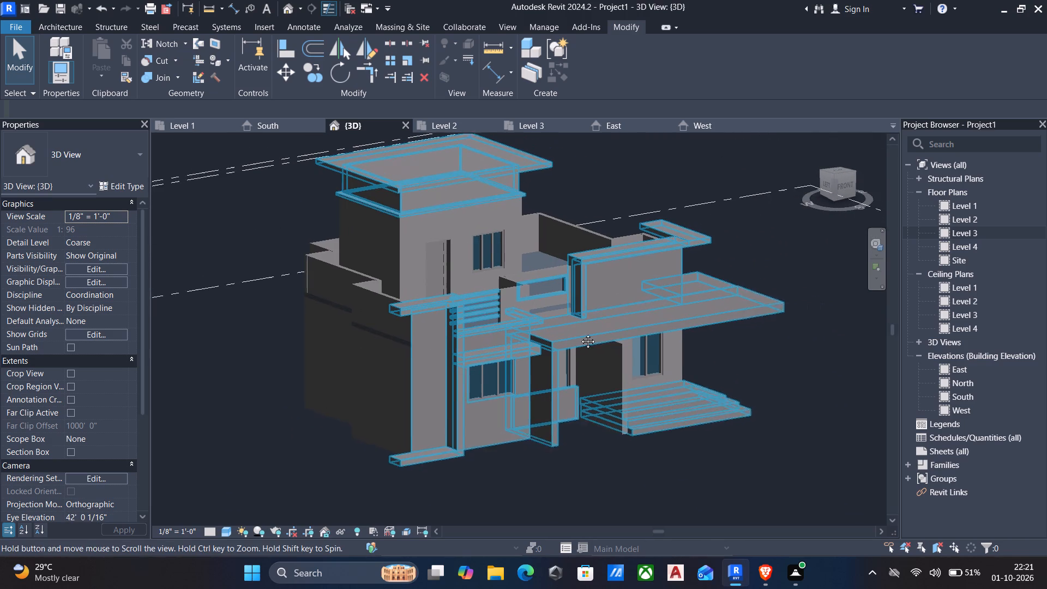
middle_drag(580, 333, 555, 344)
shift+middle_drag(561, 344, 527, 348)
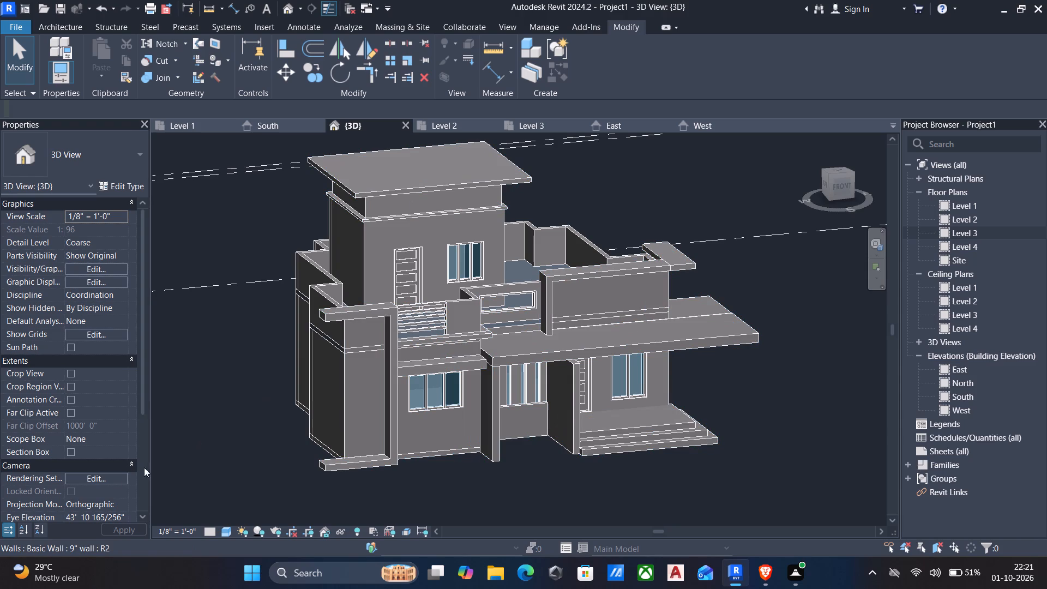
Set the 3D view's visual style to Realistic.
click(222, 531)
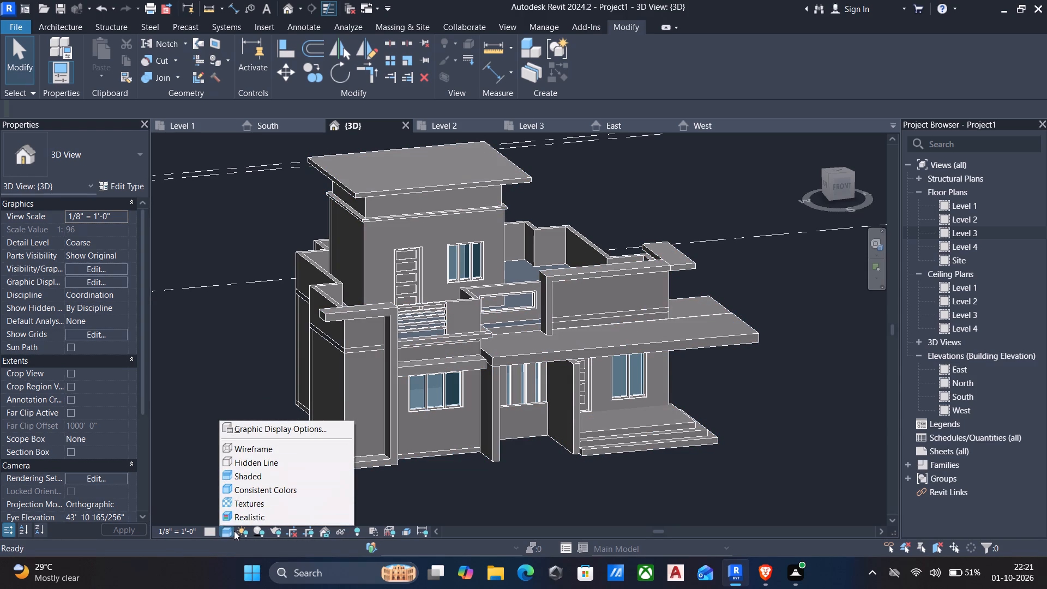
click(248, 514)
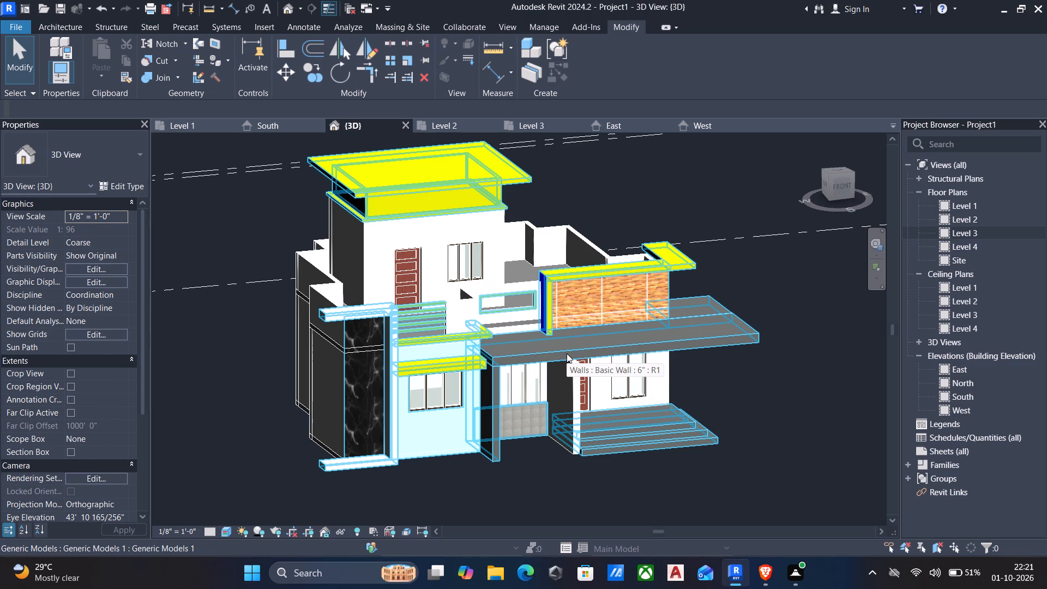
Reopen the in-place model and open the material assignment of the 3' roof block extrusion under the top slab.
shift+middle_drag(574, 360, 512, 379)
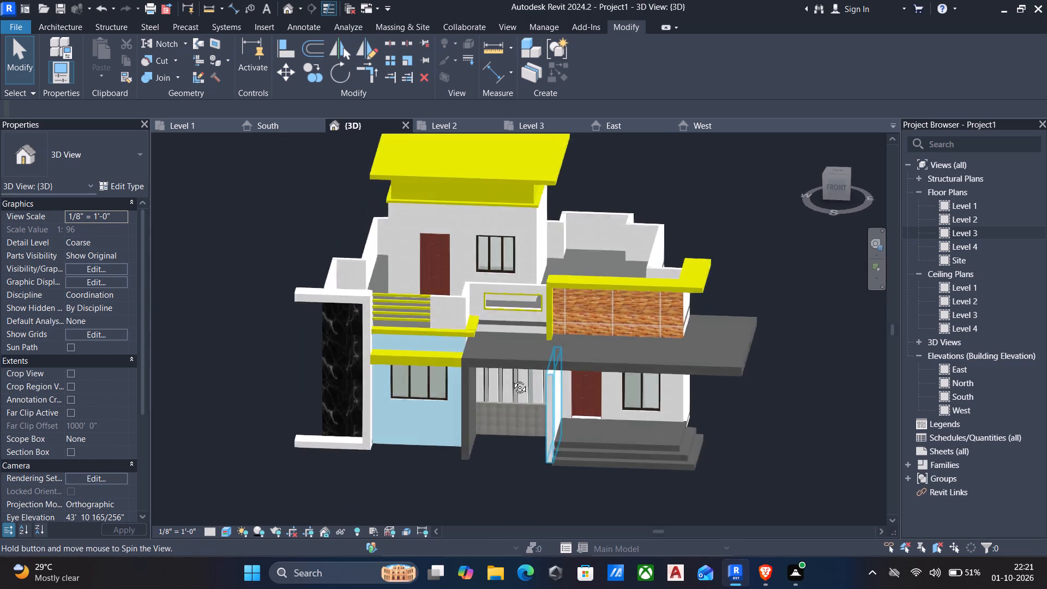
shift+middle_drag(512, 379, 454, 359)
shift+scroll(505, 380, up, 1)
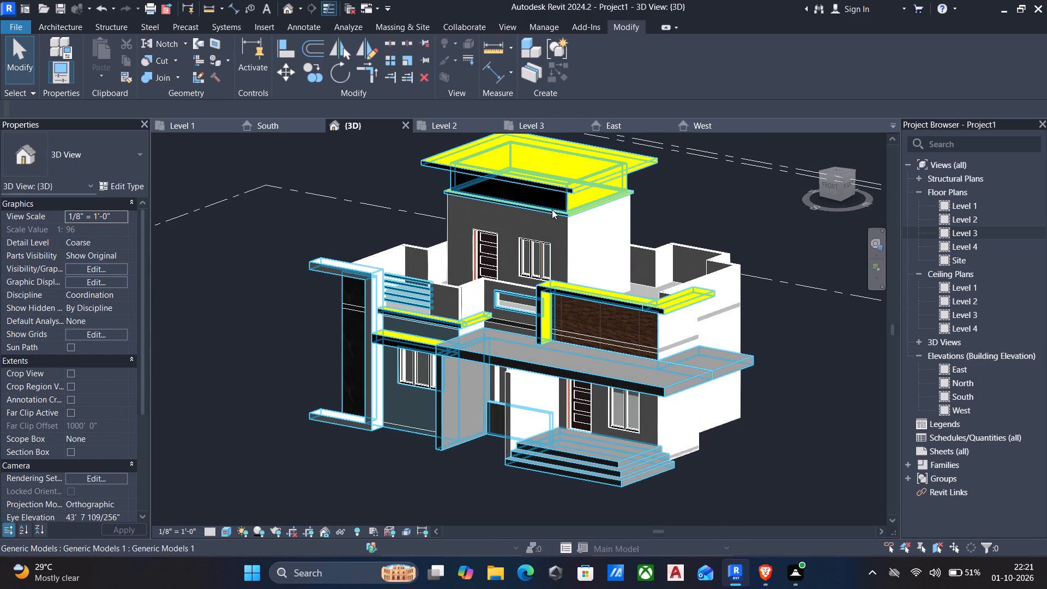
click(552, 209)
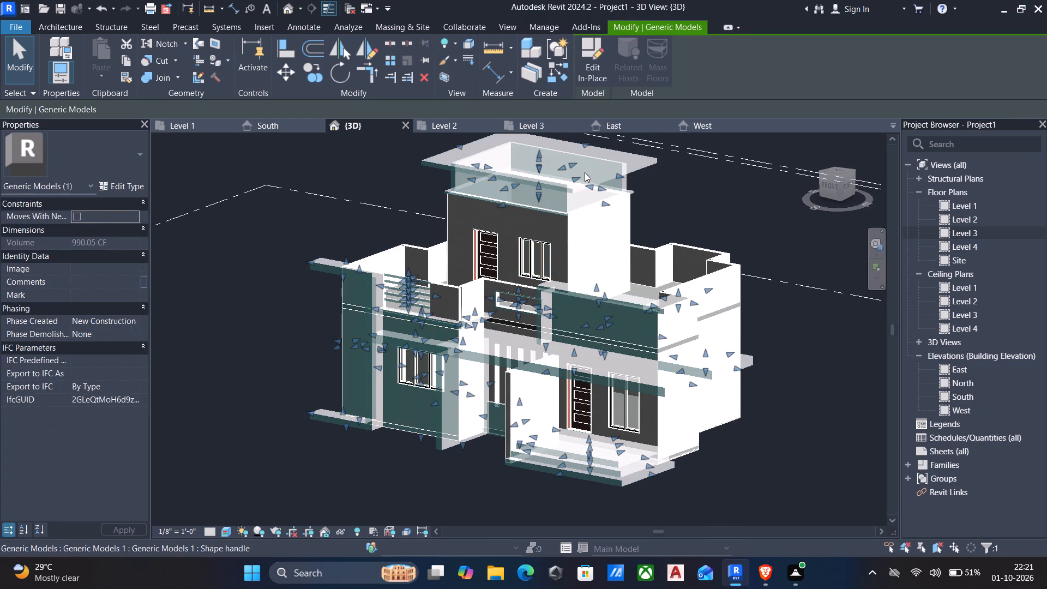
click(589, 74)
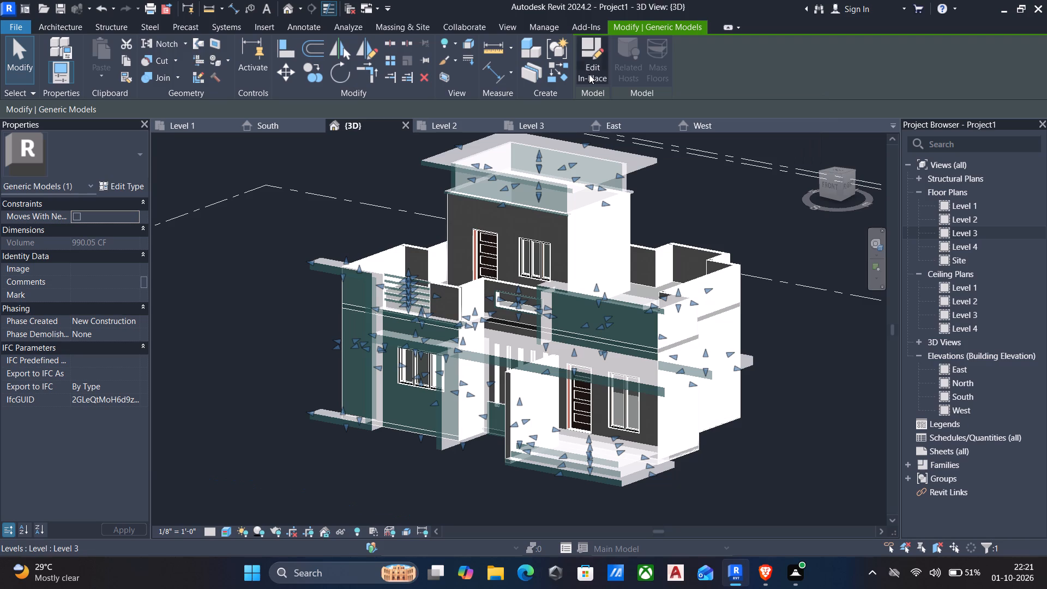
click(570, 203)
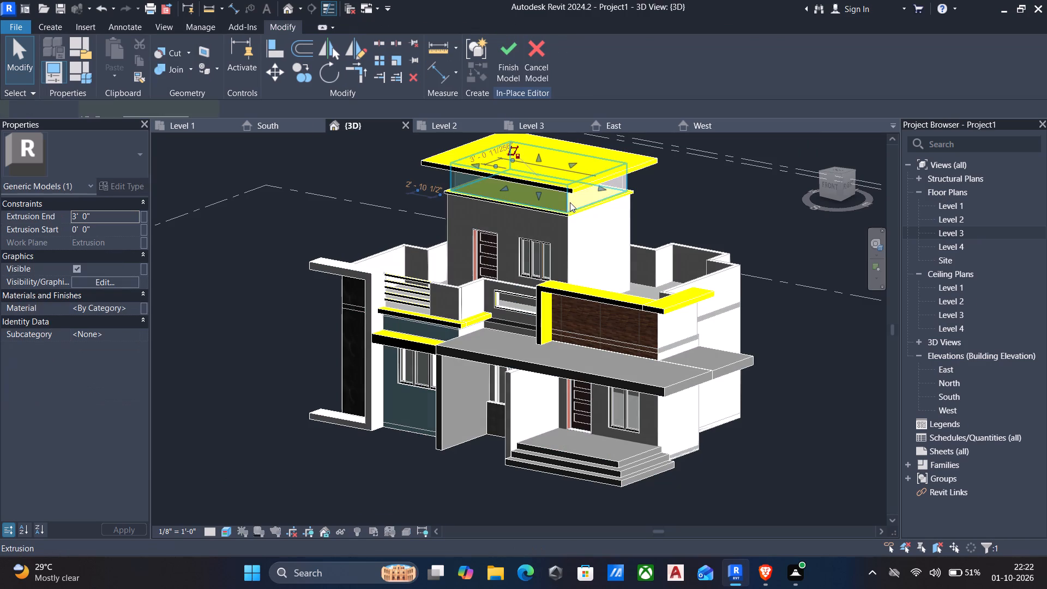
click(136, 305)
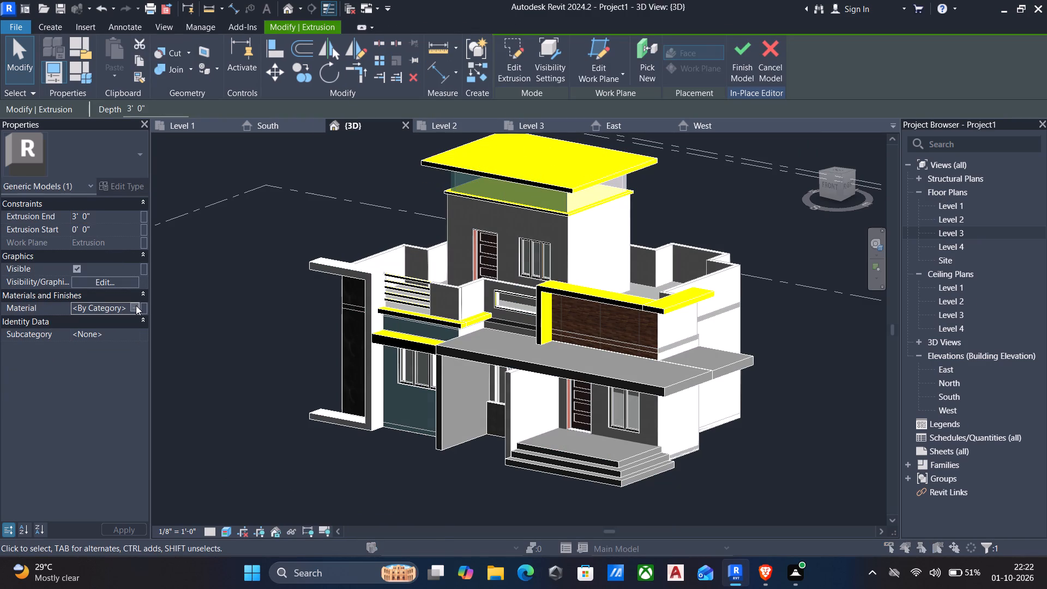
Search the project materials for "wood" and preview wood material and Wood - Stained.
click(172, 105)
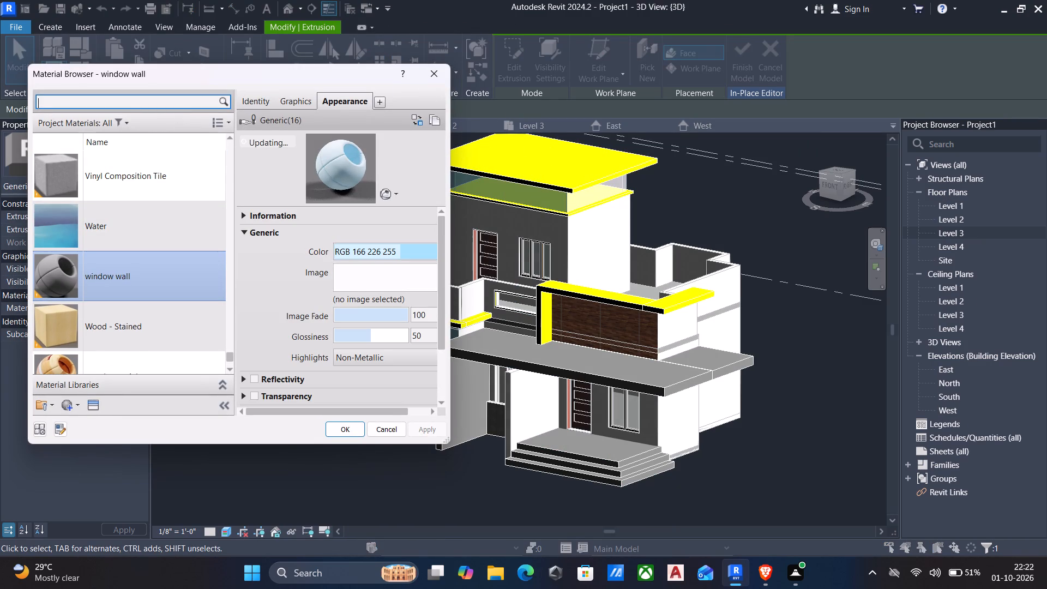
text(wood)
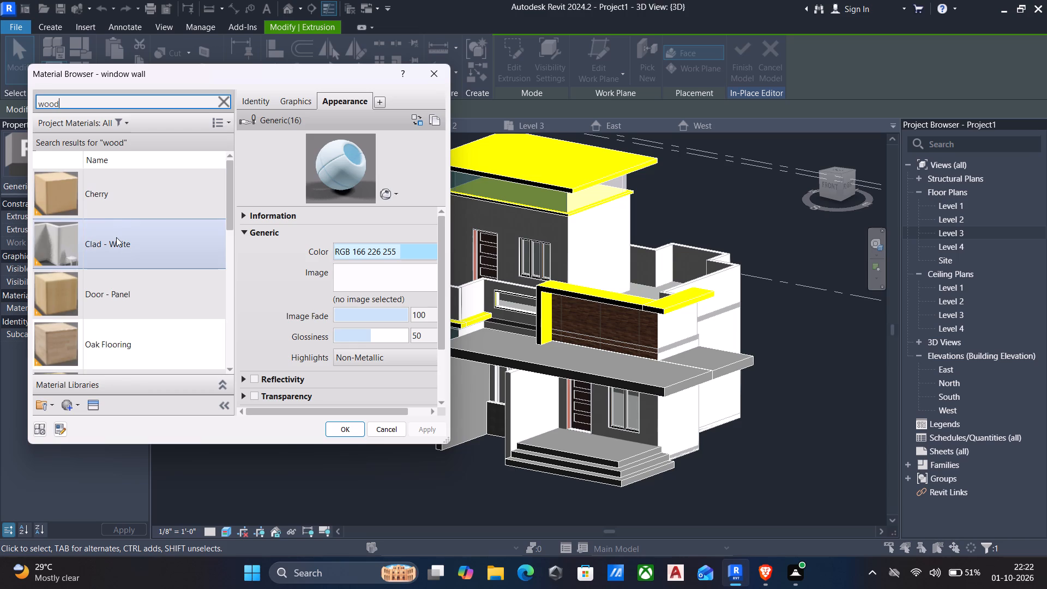
scroll(110, 306, down, 1)
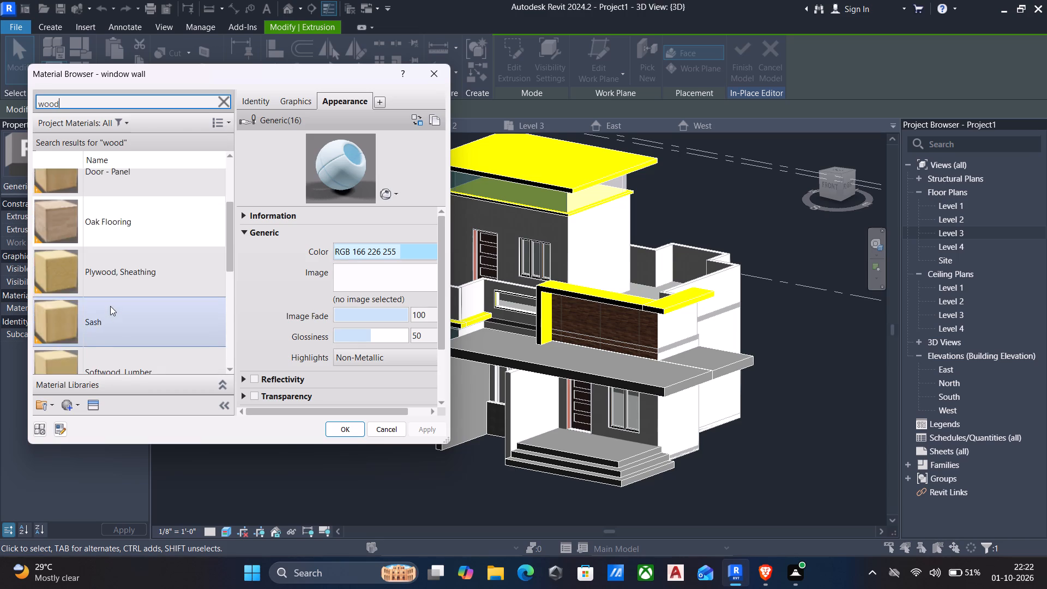
scroll(110, 306, down, 2)
click(112, 329)
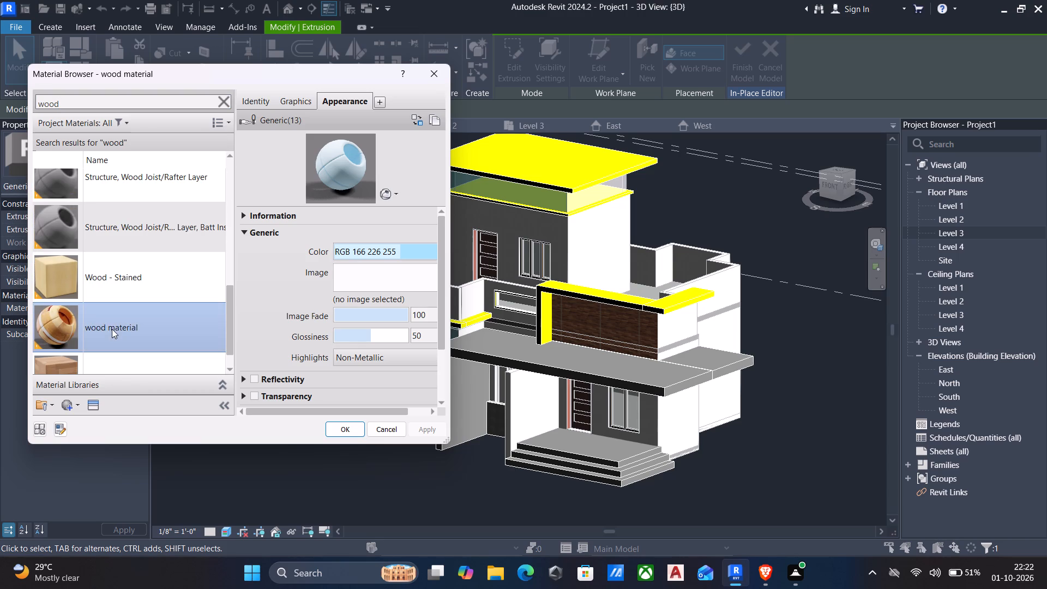
click(127, 245)
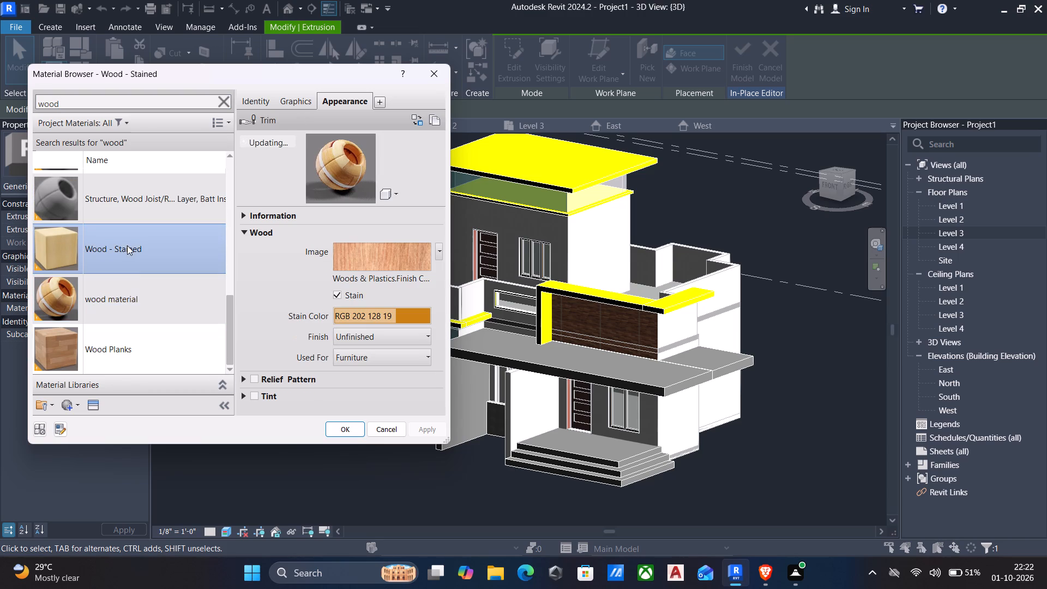
scroll(142, 300, down, 4)
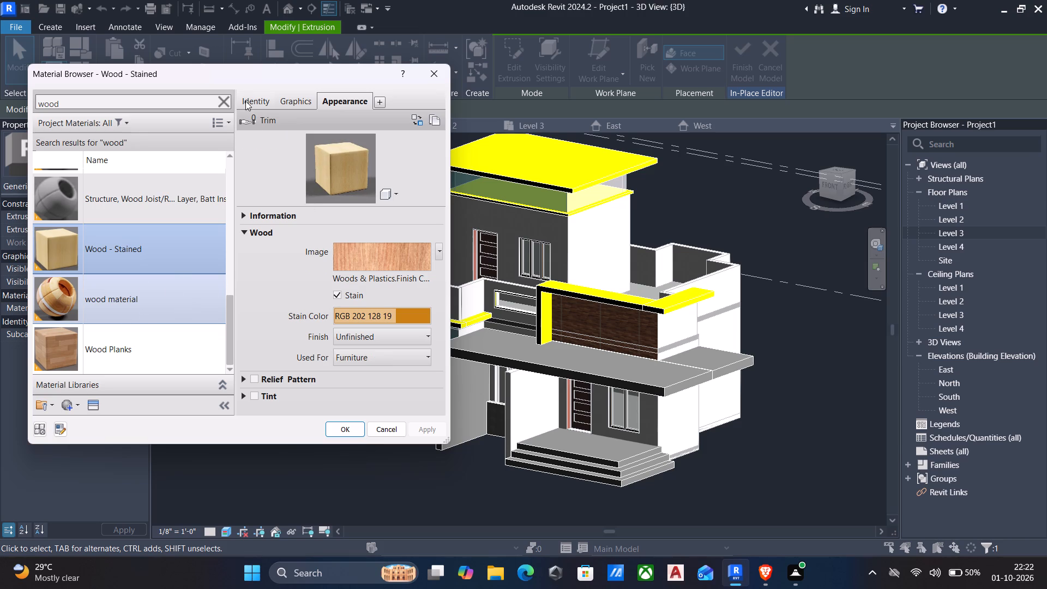
Create a new project material and name it "wood up".
click(64, 408)
click(99, 423)
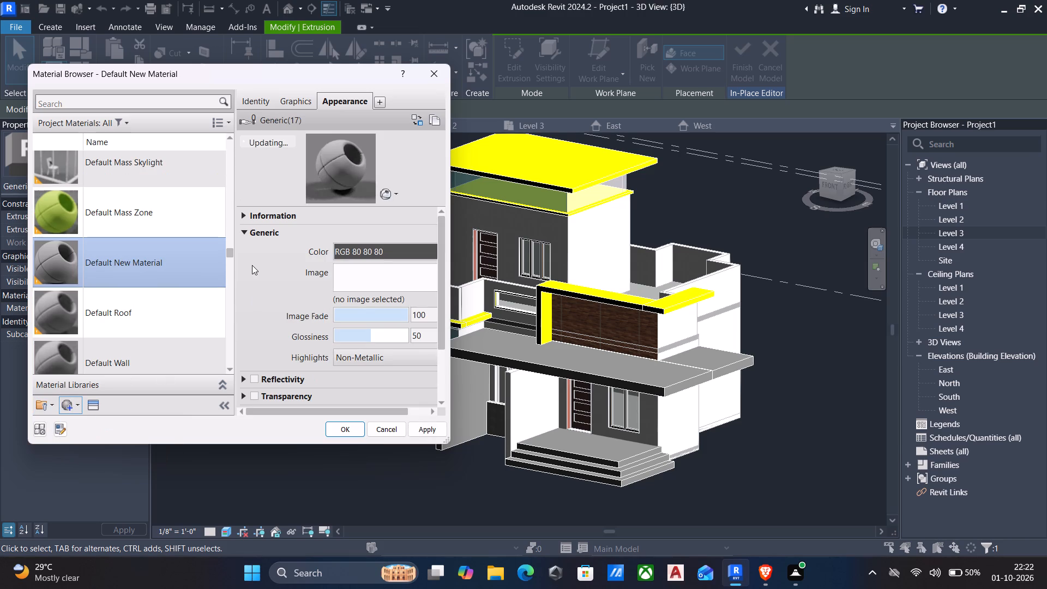
click(255, 100)
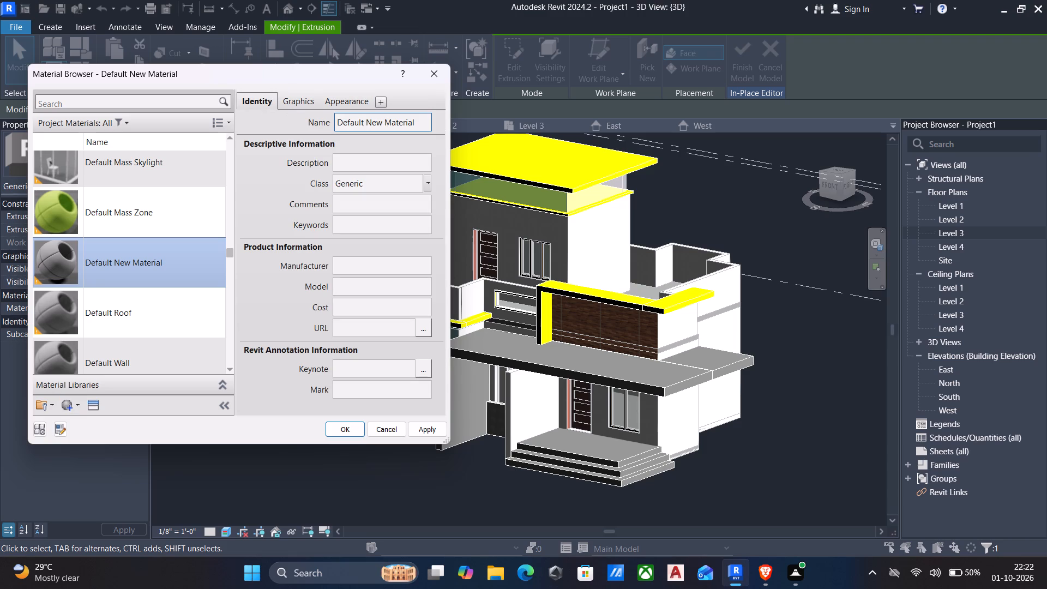
click(420, 127)
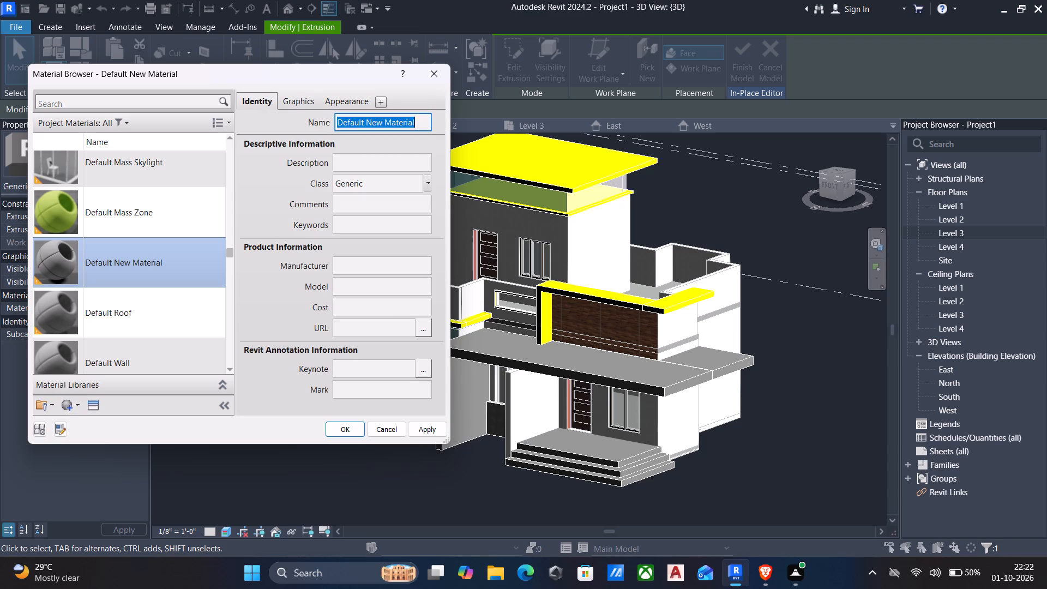
text(woo)
text(d uo)
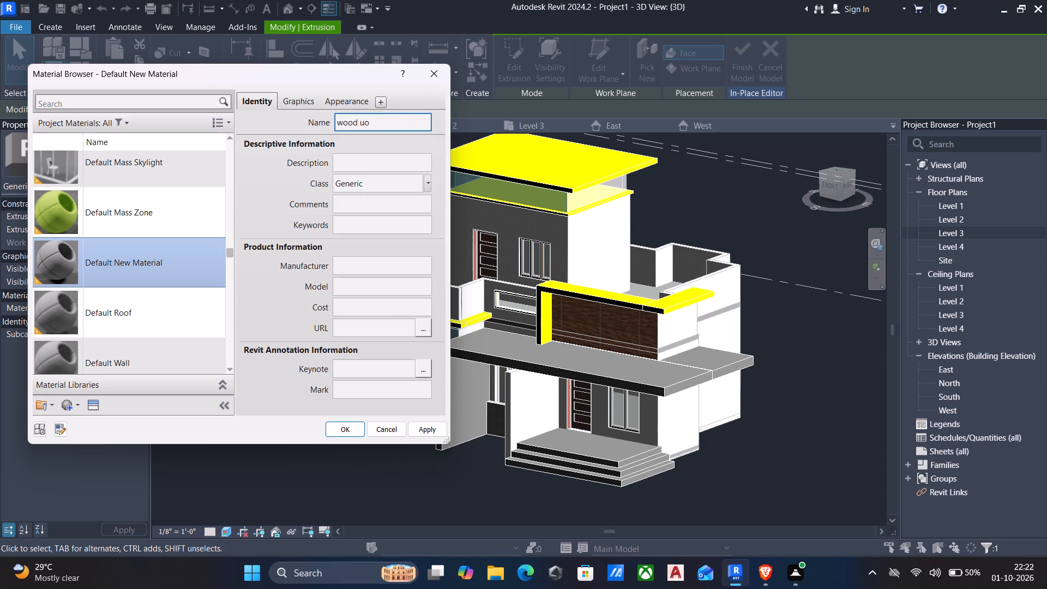
key(BackSpace)
key(p)
click(427, 427)
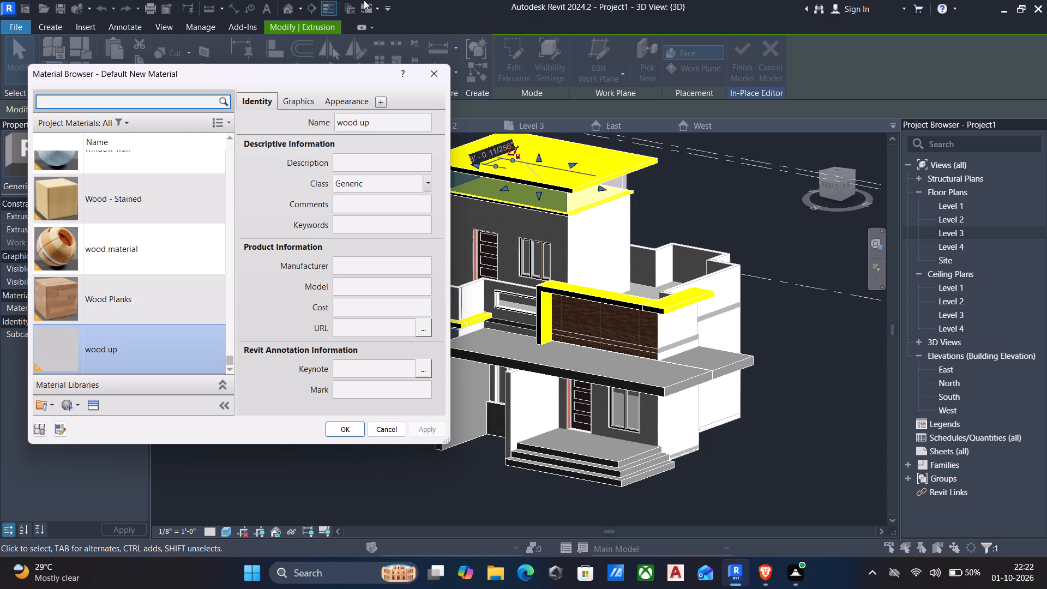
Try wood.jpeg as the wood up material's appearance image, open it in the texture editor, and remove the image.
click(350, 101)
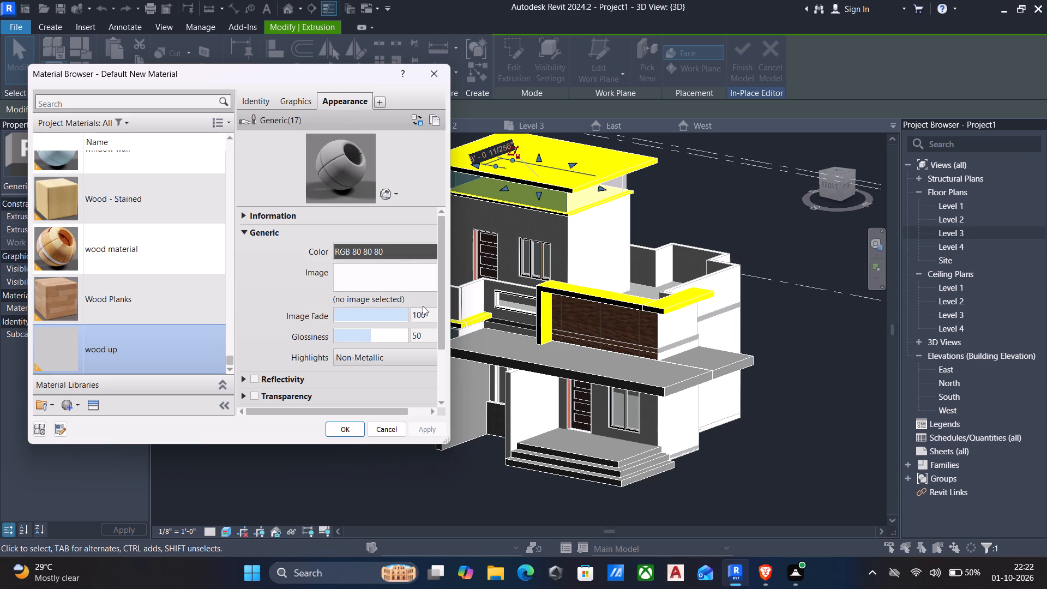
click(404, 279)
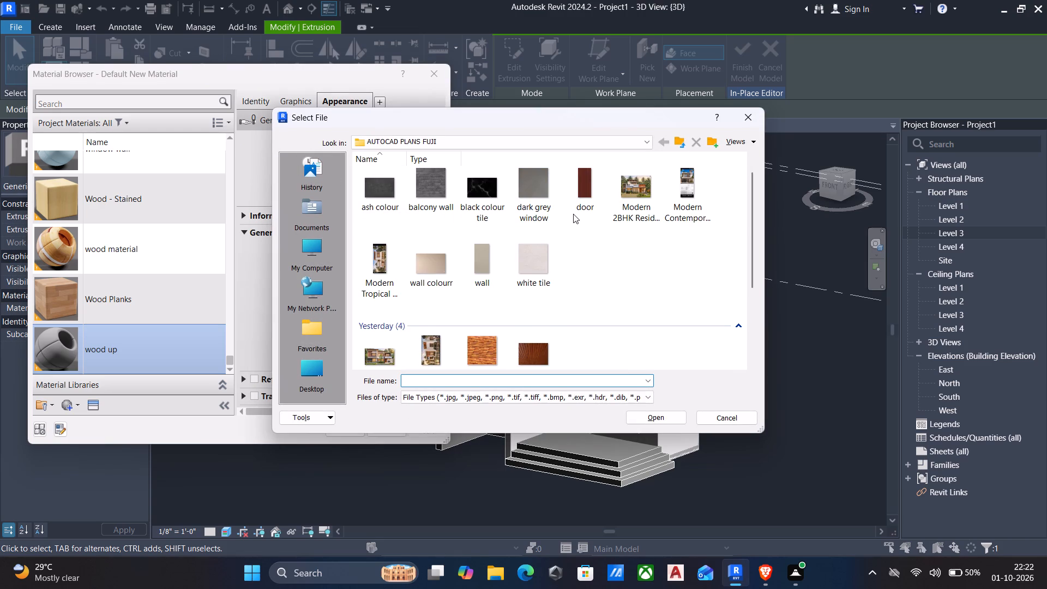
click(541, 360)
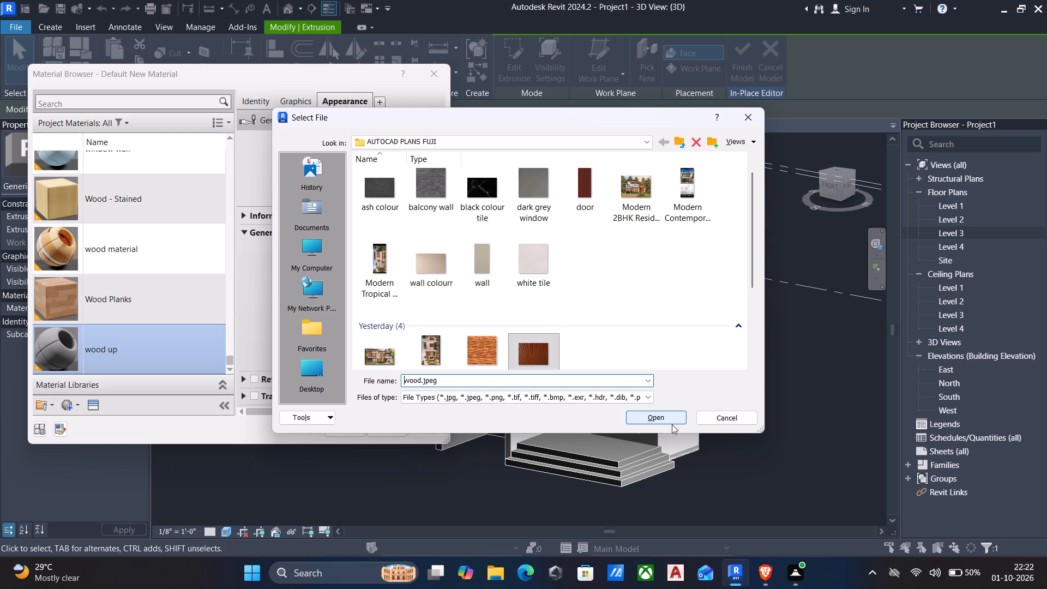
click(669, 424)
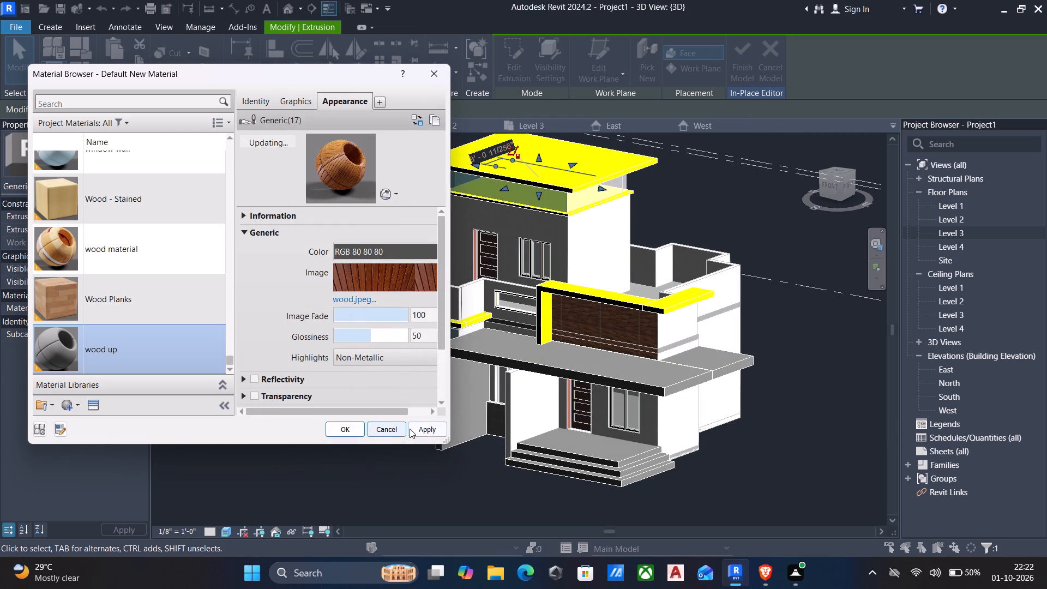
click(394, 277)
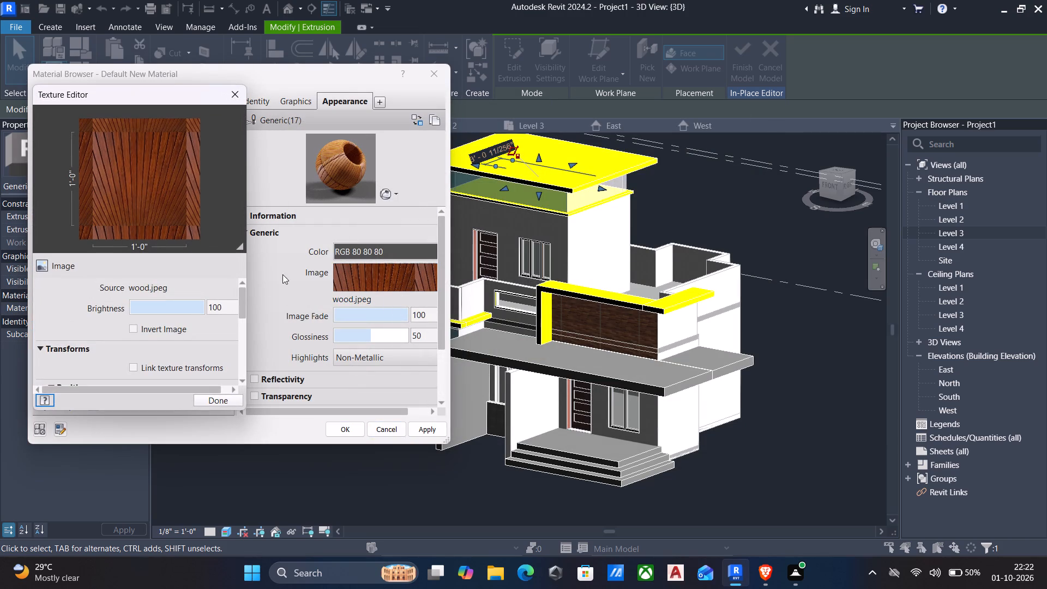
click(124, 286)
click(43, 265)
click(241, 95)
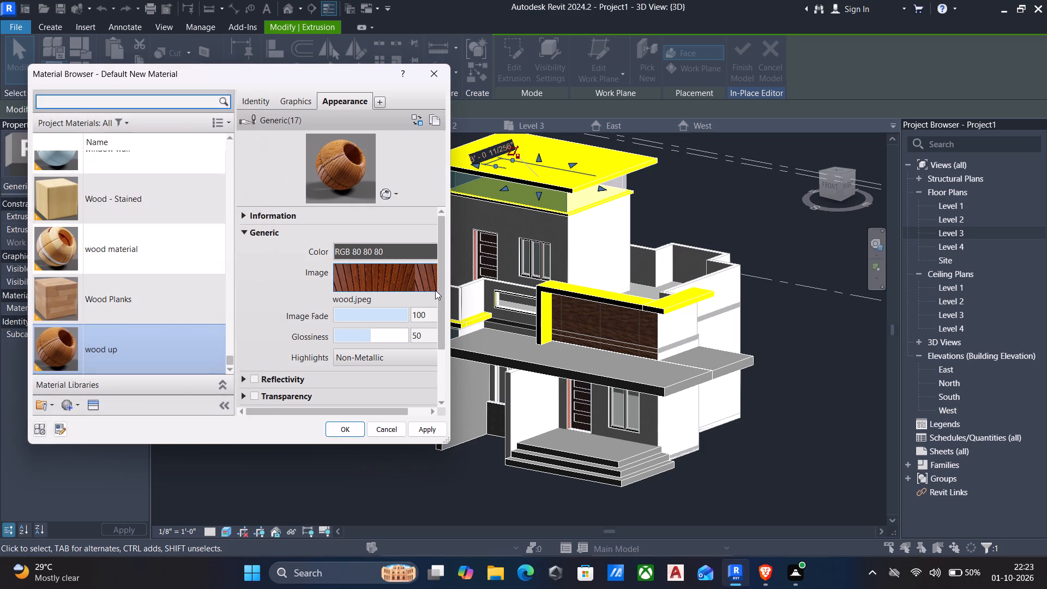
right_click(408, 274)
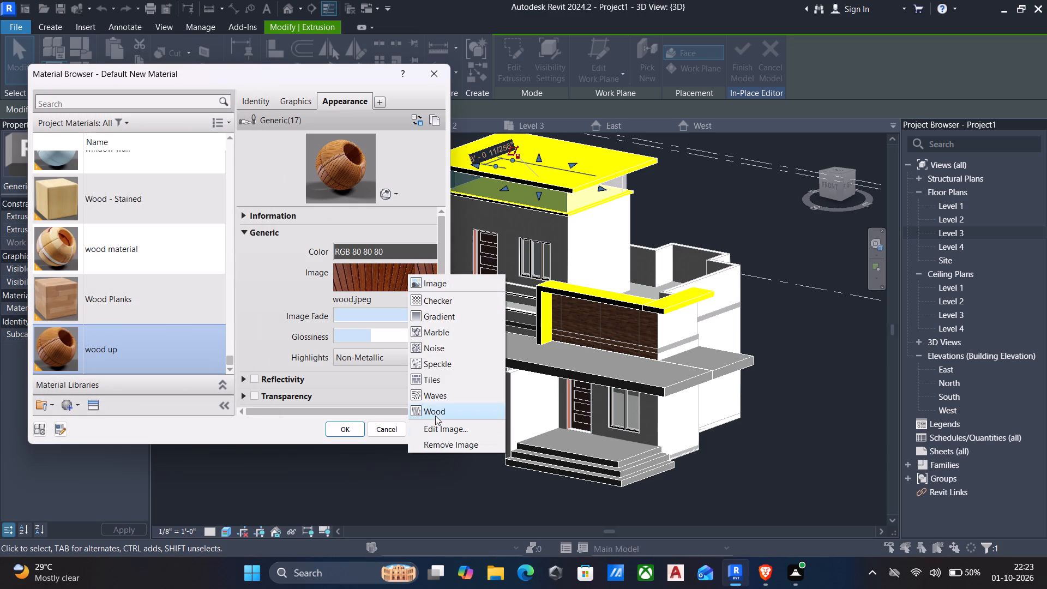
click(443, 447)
Load door.jpeg as the wood up material's appearance image, assign the material to the 3' roof block, and finish the in-place model.
click(395, 276)
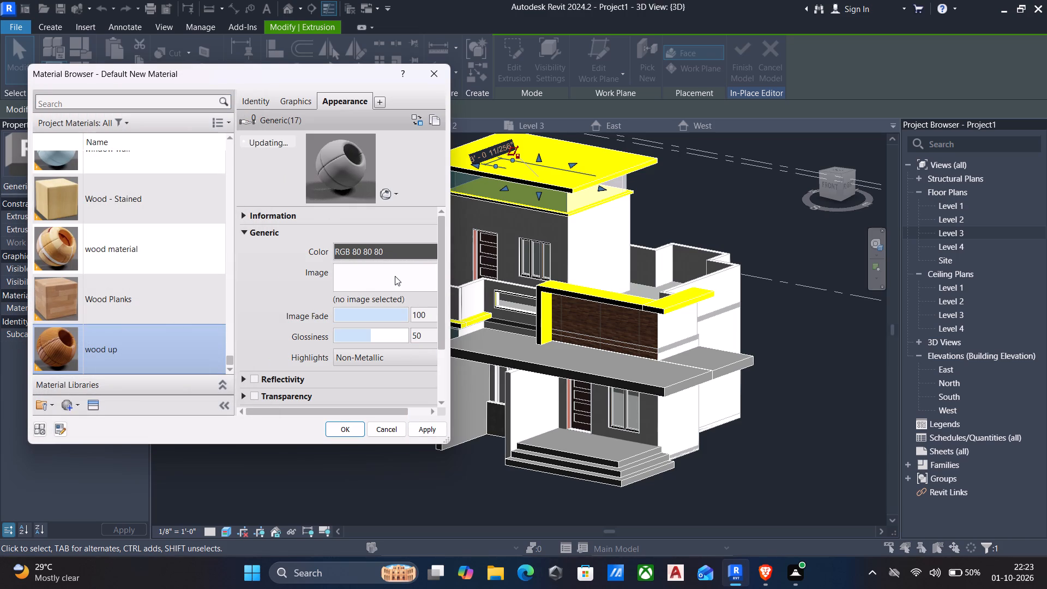
click(579, 179)
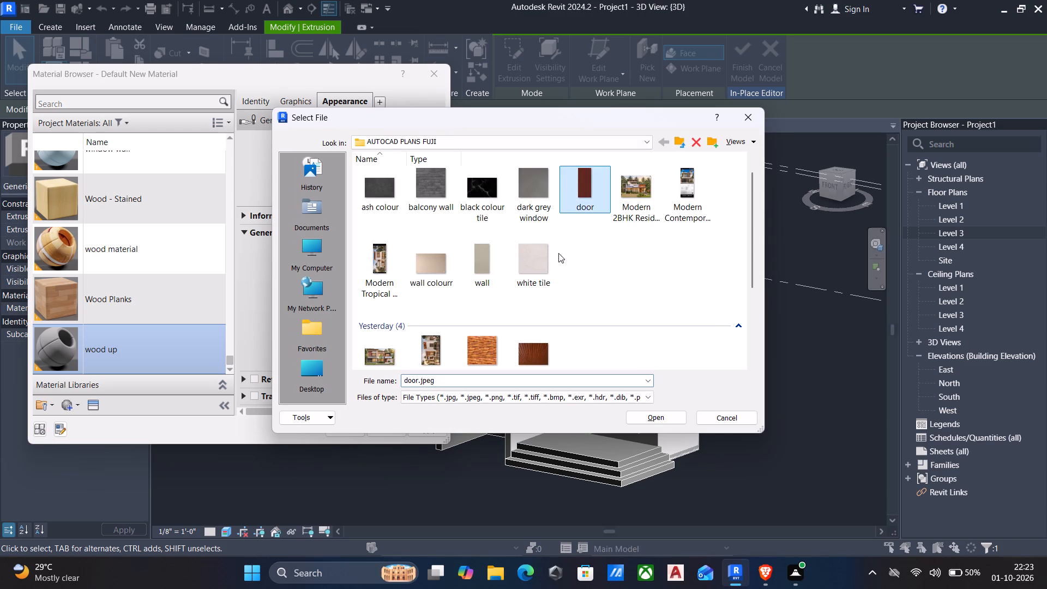
click(670, 418)
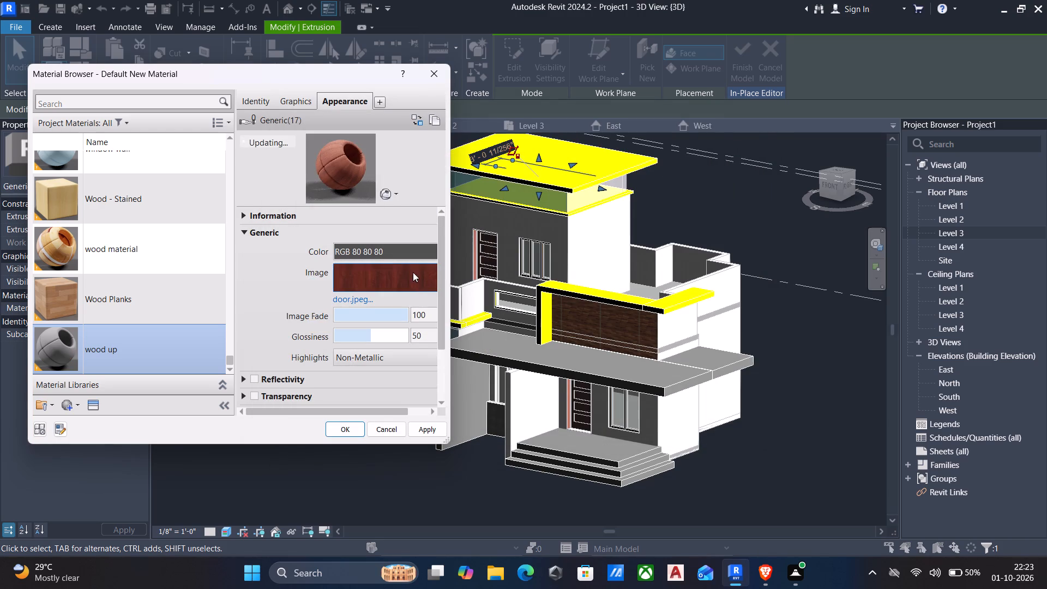
click(431, 425)
click(355, 431)
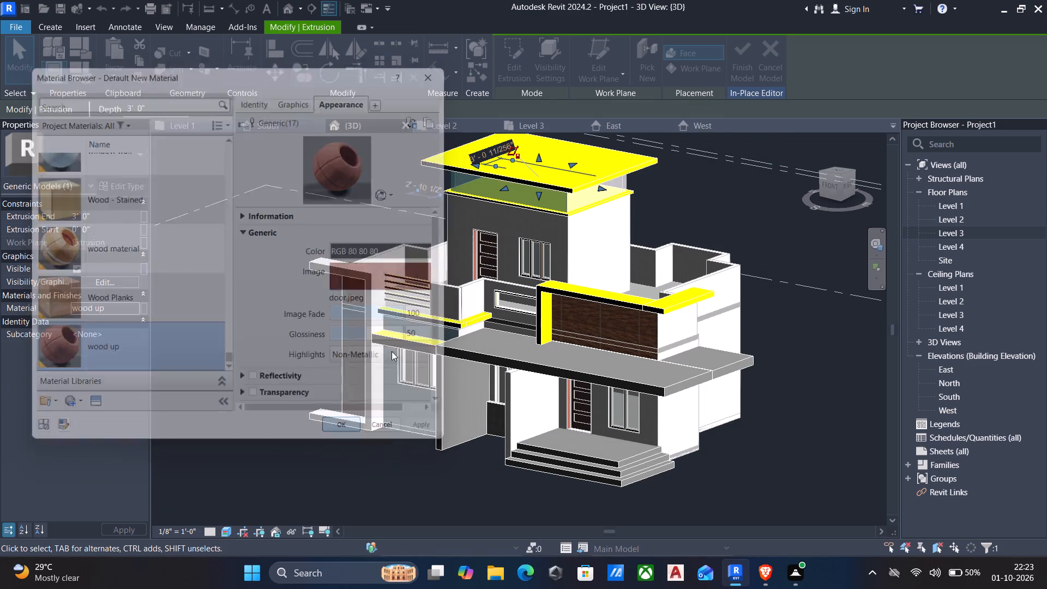
middle_drag(546, 242, 537, 280)
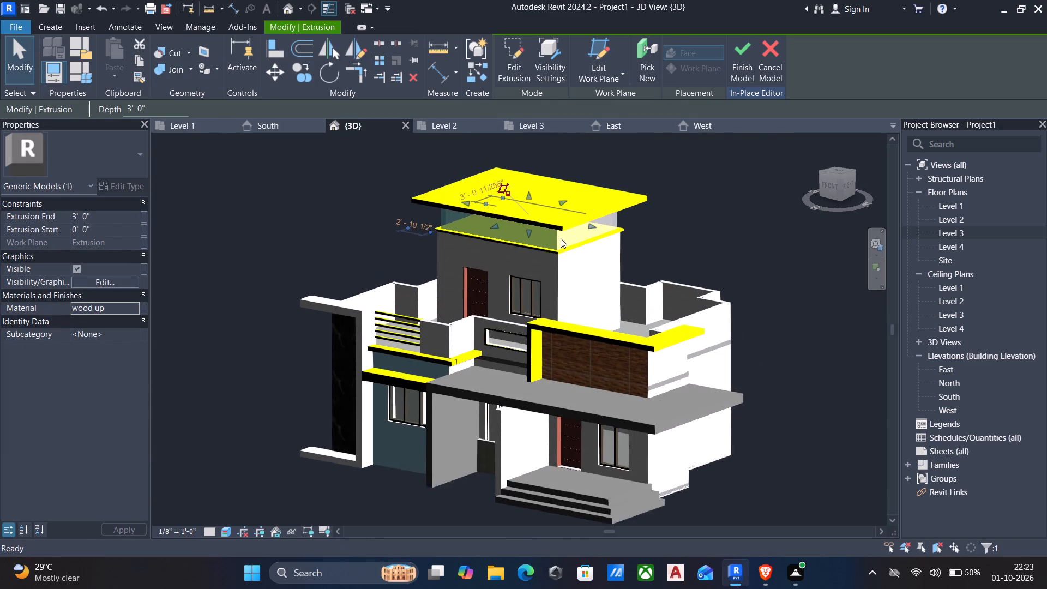
scroll(561, 238, up, 1)
click(744, 54)
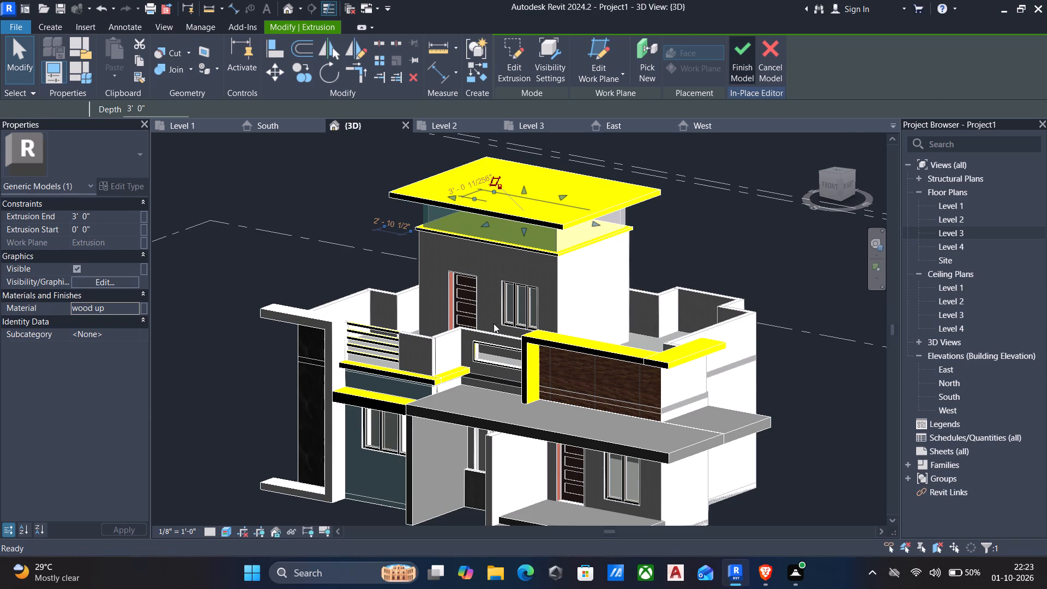
Reopen the in-place model and assign Gypsum Wall Board to the 3" band extrusion below the roof block, finishing the model.
scroll(509, 283, up, 4)
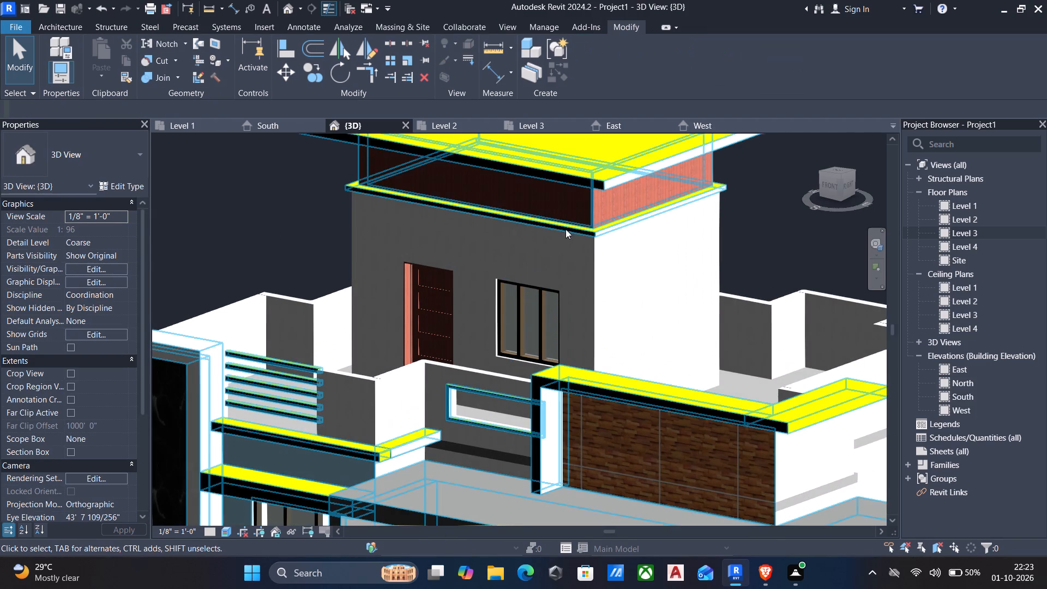
click(554, 223)
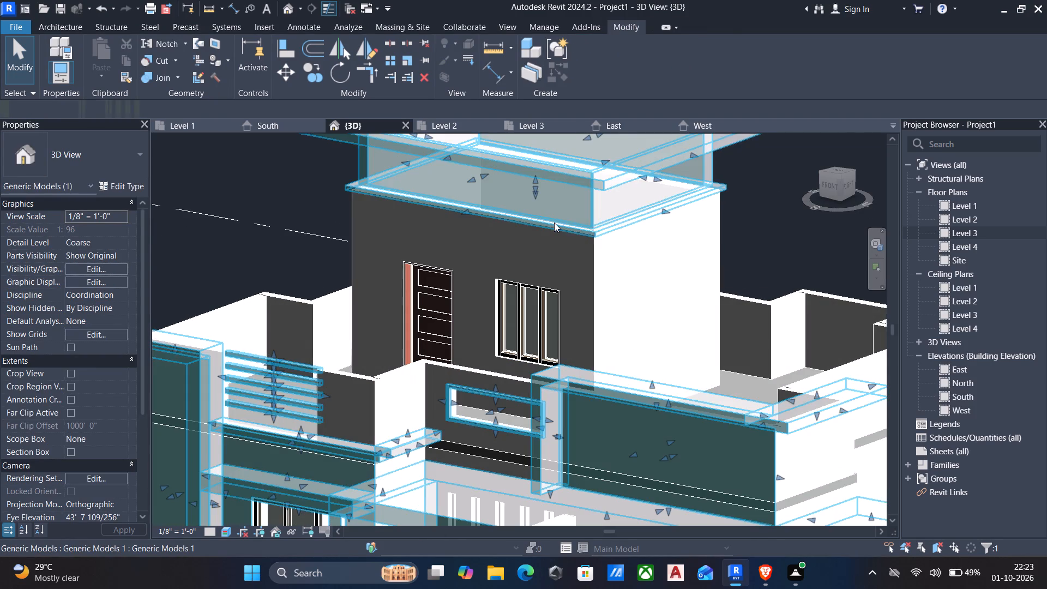
click(588, 77)
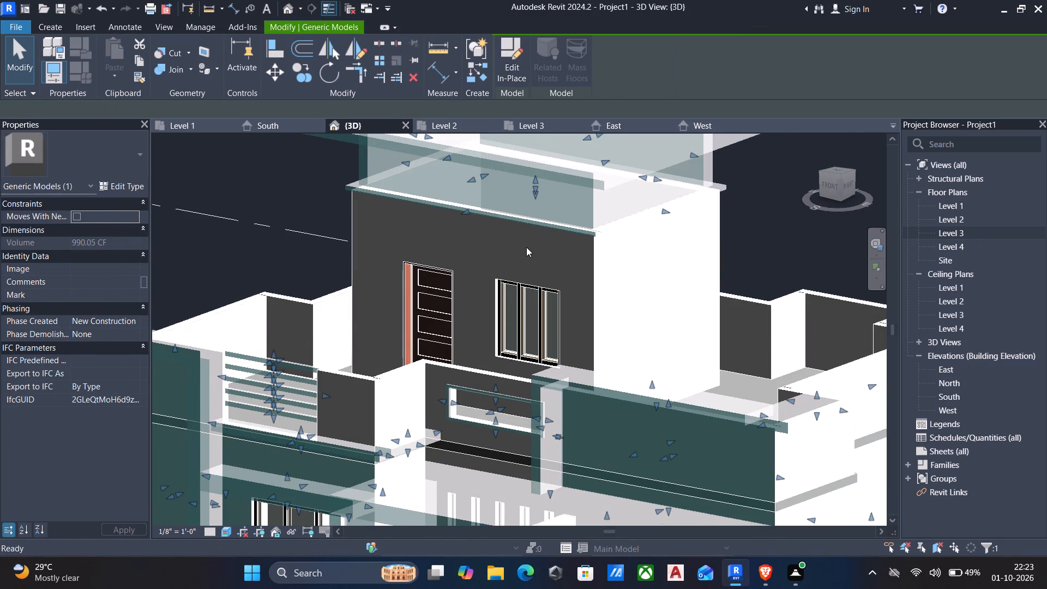
click(528, 220)
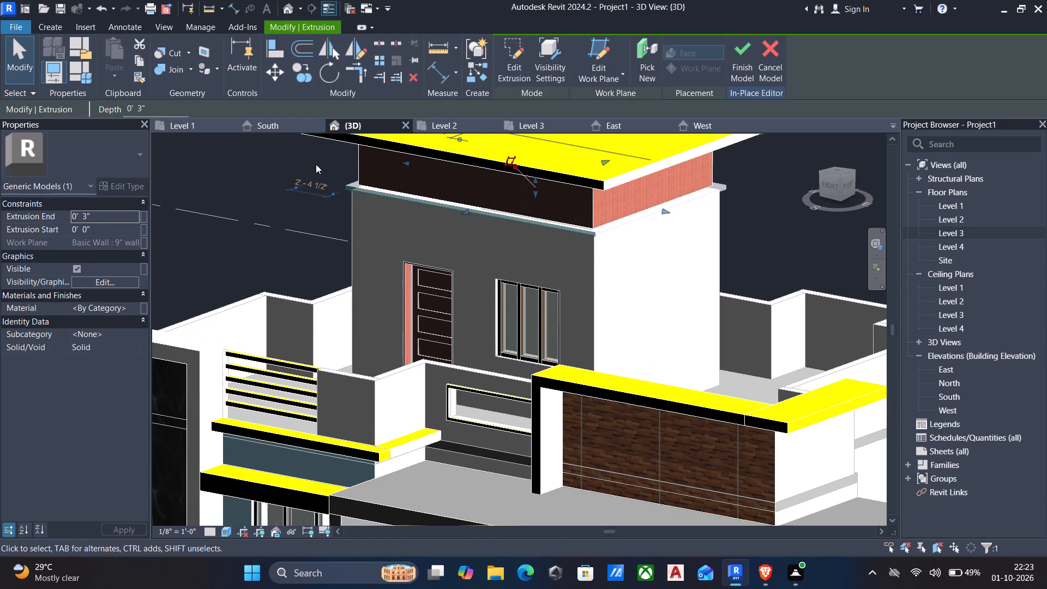
click(134, 305)
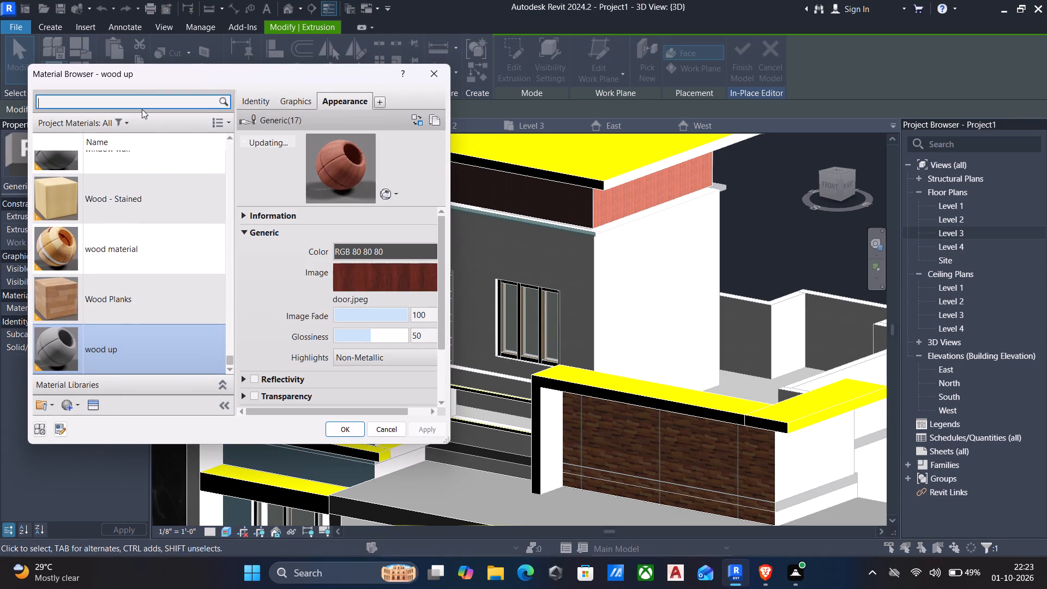
click(141, 103)
text(gy)
key(p)
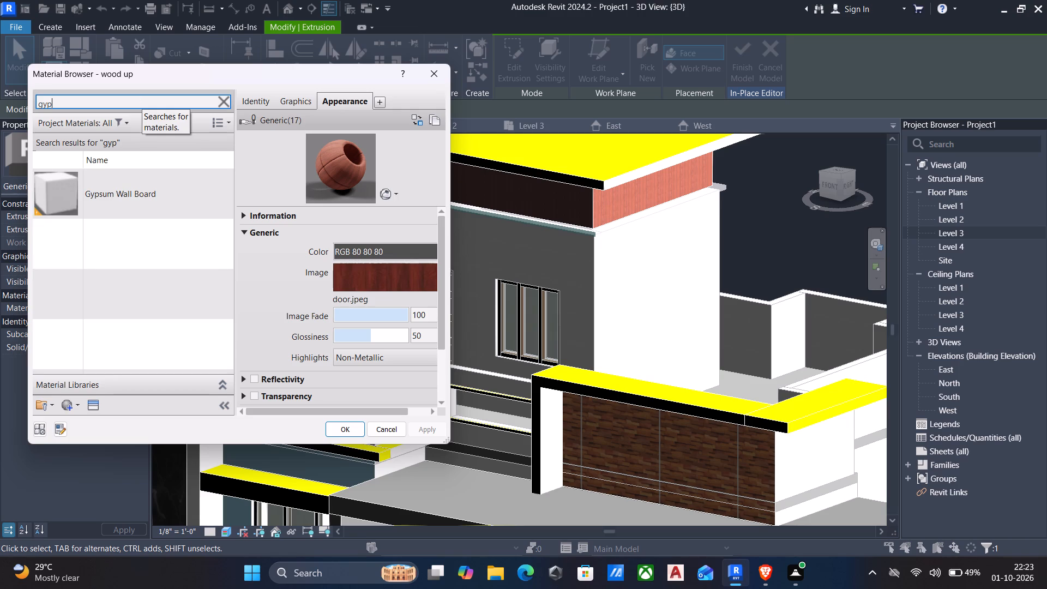
click(109, 185)
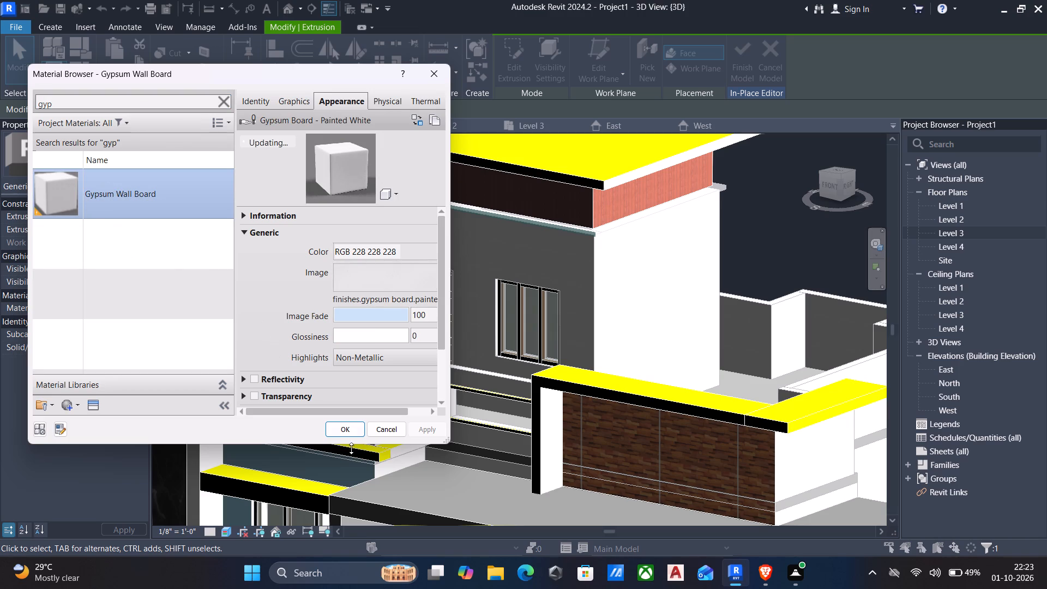
click(348, 430)
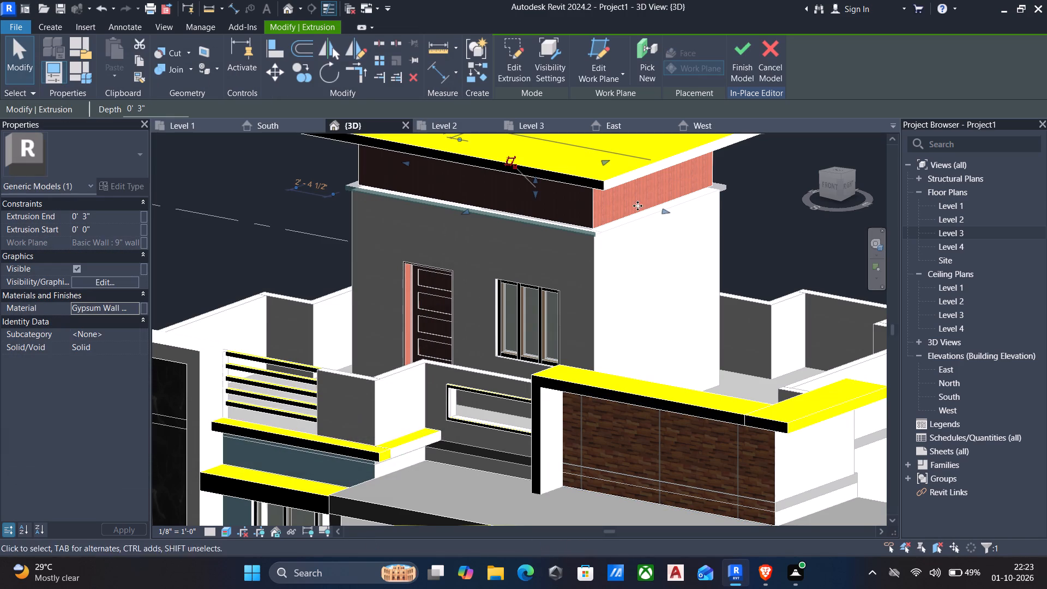
click(737, 46)
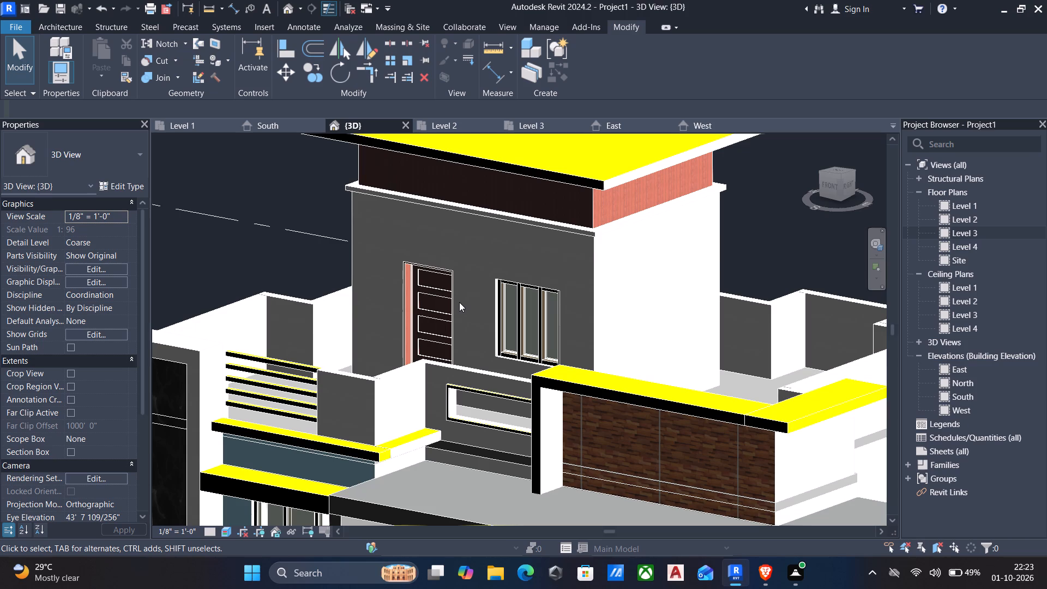
Examine the rooftop room's new materials and the whole house from the front and at an angle in 3D.
shift+middle_drag(459, 302, 550, 251)
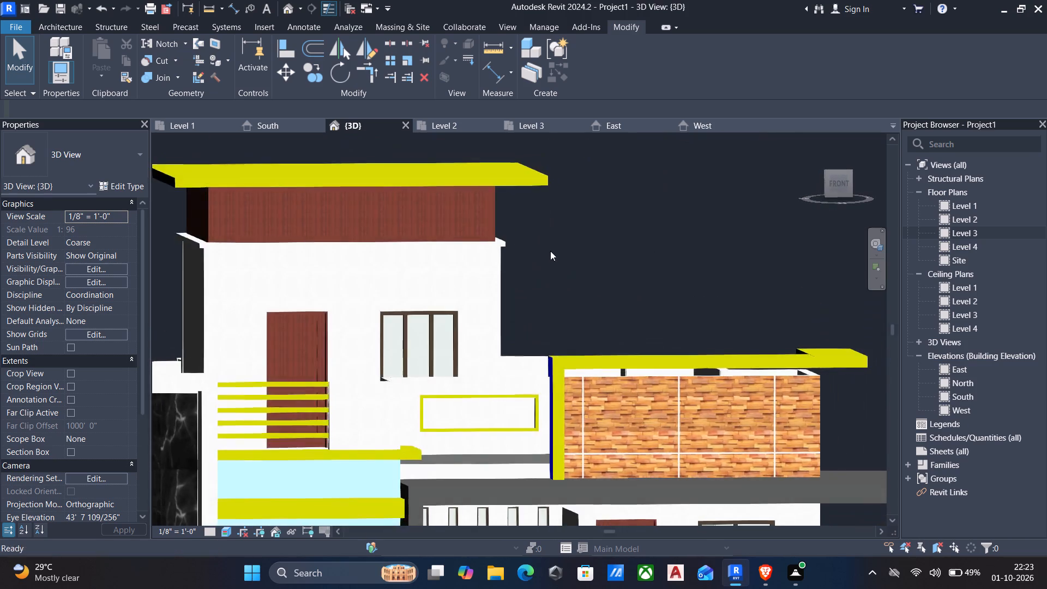
scroll(550, 251, down, 2)
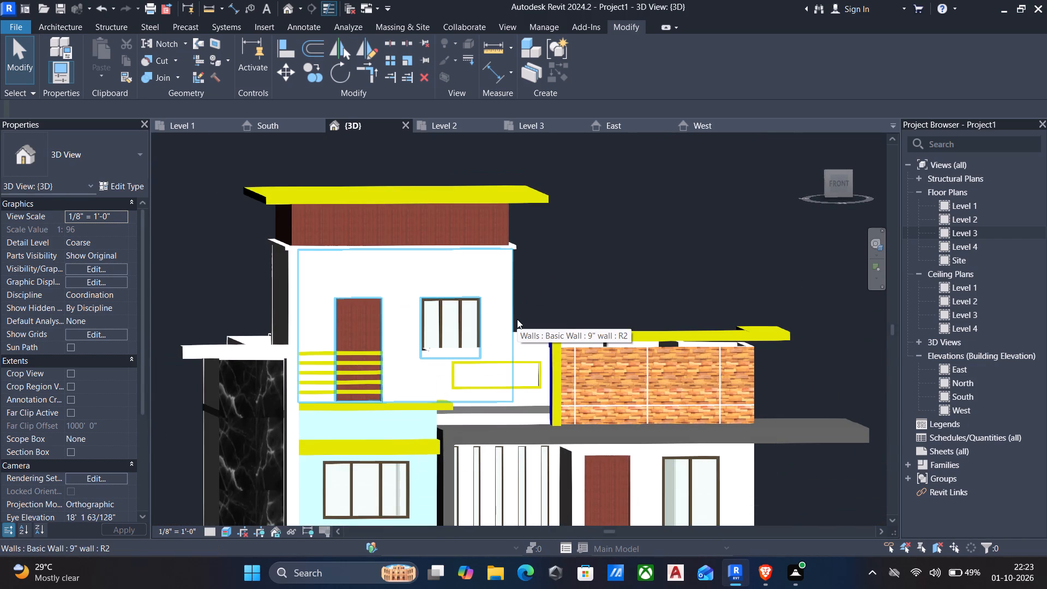
scroll(496, 322, down, 2)
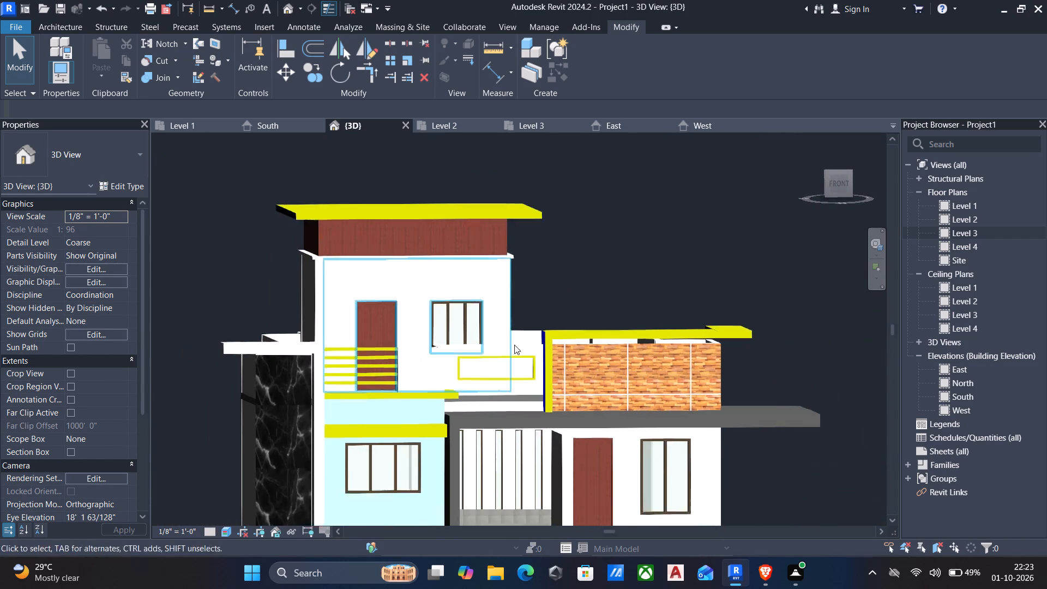
scroll(514, 345, down, 1)
middle_drag(519, 350, 513, 285)
shift+middle_drag(554, 375, 552, 377)
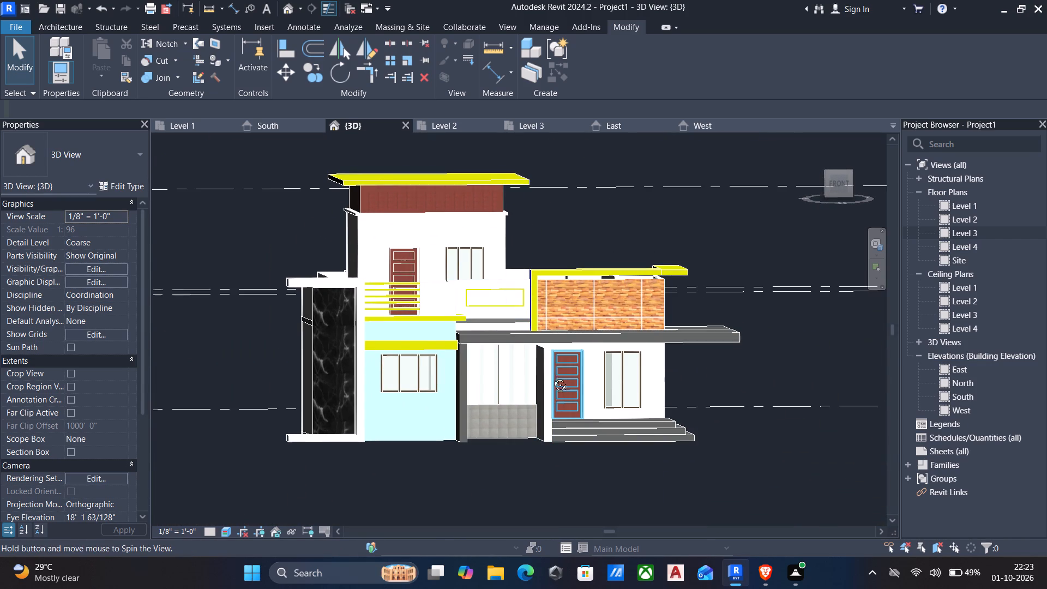
shift+middle_drag(552, 377, 425, 423)
scroll(413, 437, down, 1)
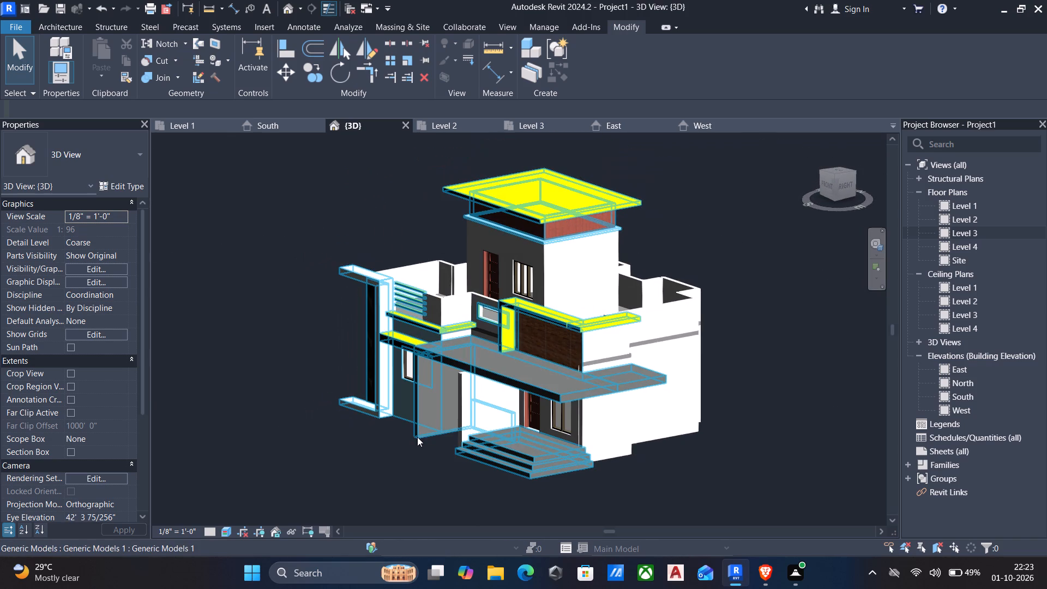
Reopen the in-place model, assign Gypsum Wall Board to the two yellow bands above the blue wall's window and the adjoining yellow extrusion, and finish the model.
shift+middle_drag(424, 435, 551, 411)
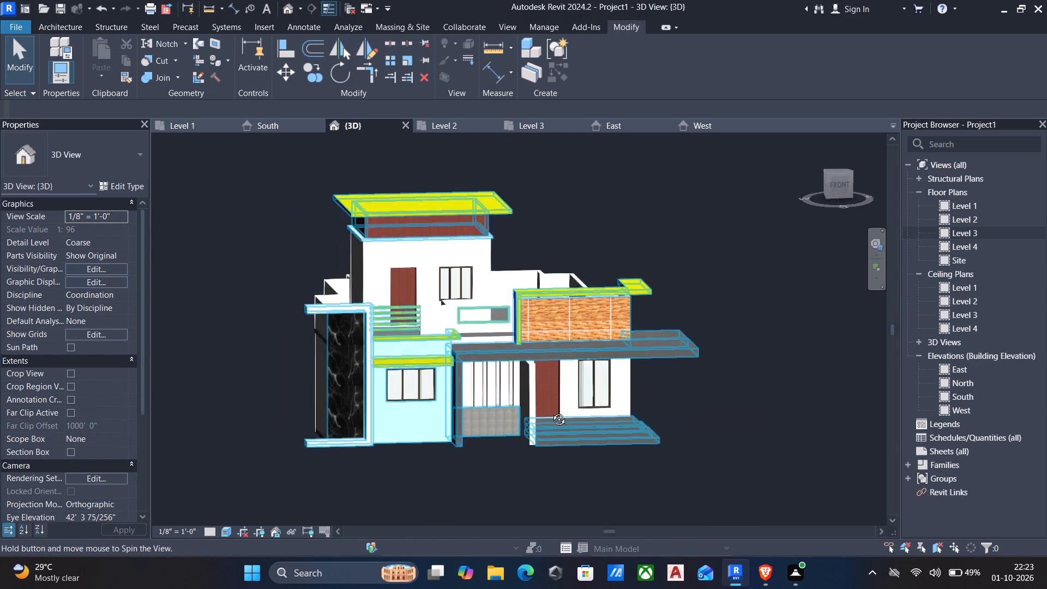
shift+middle_drag(551, 411, 547, 412)
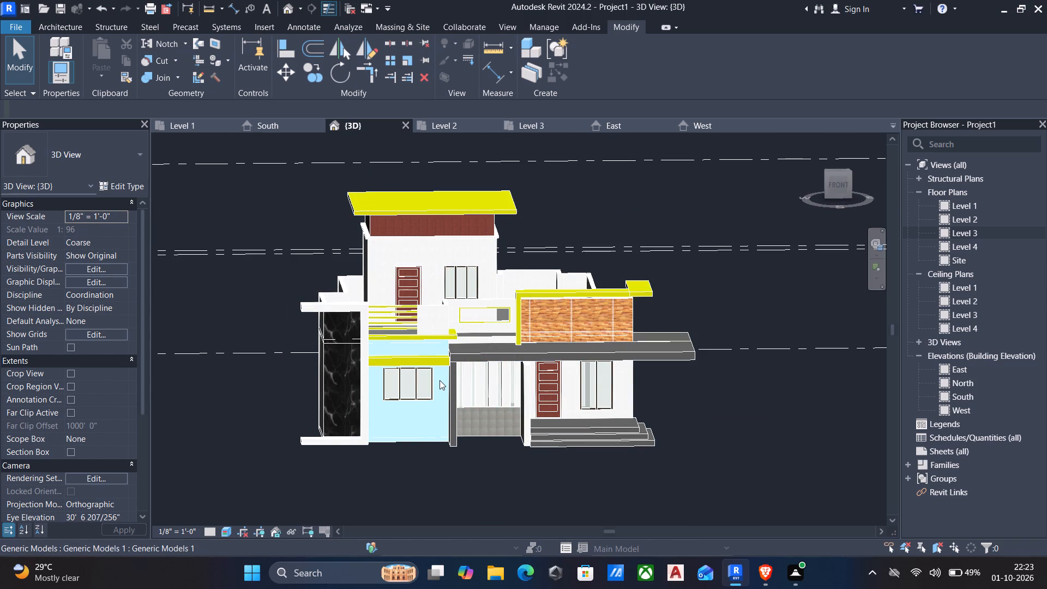
scroll(438, 381, up, 2)
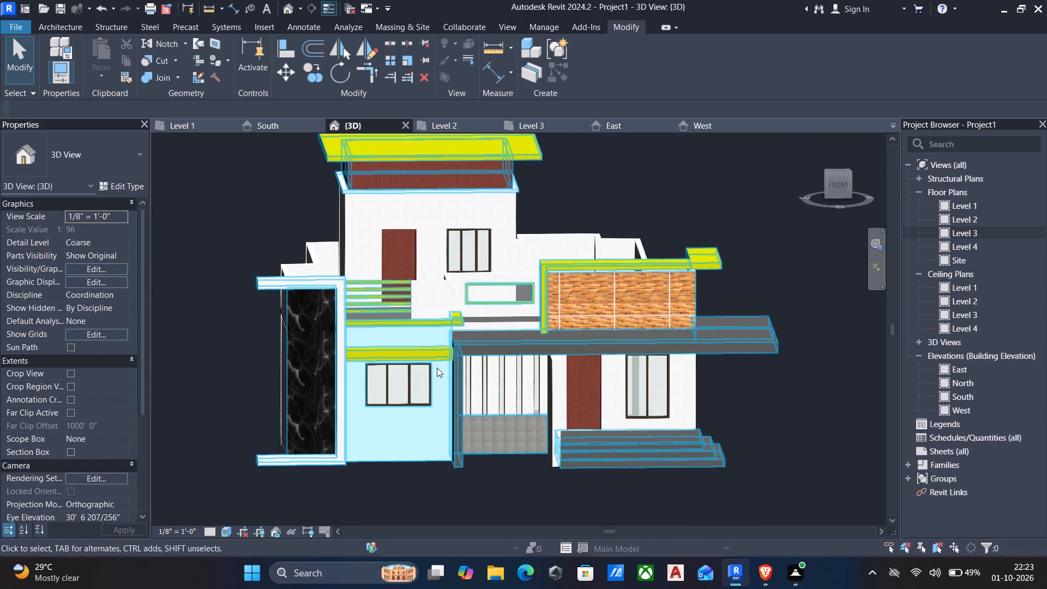
click(402, 354)
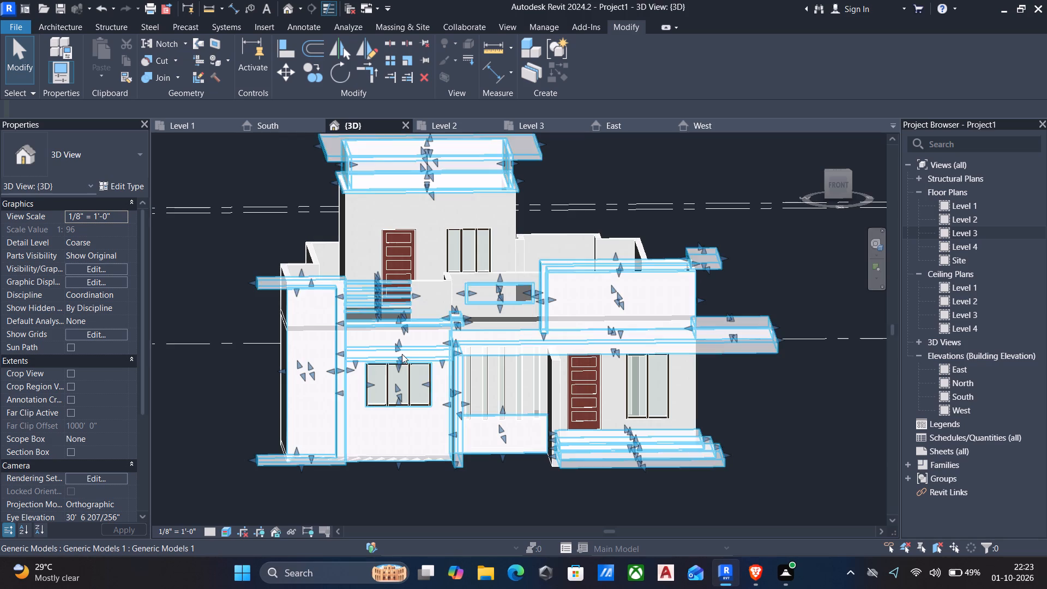
click(584, 85)
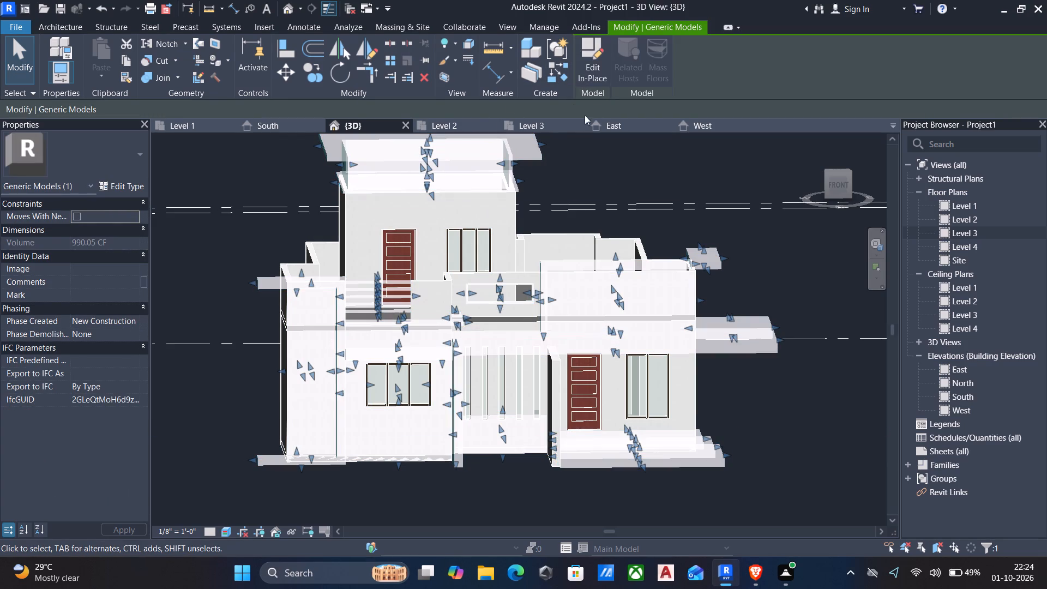
click(600, 73)
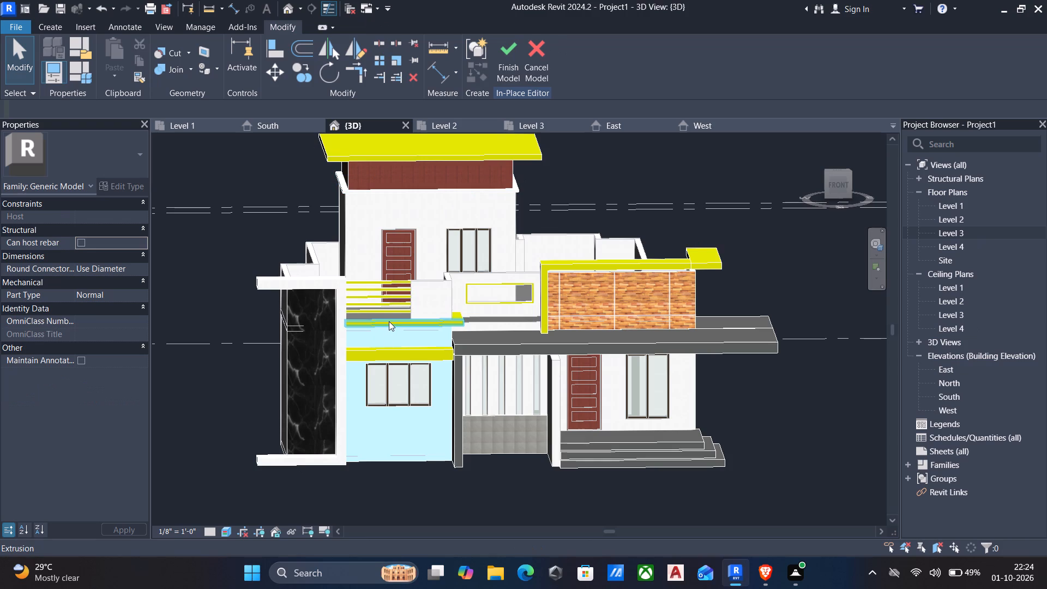
click(388, 322)
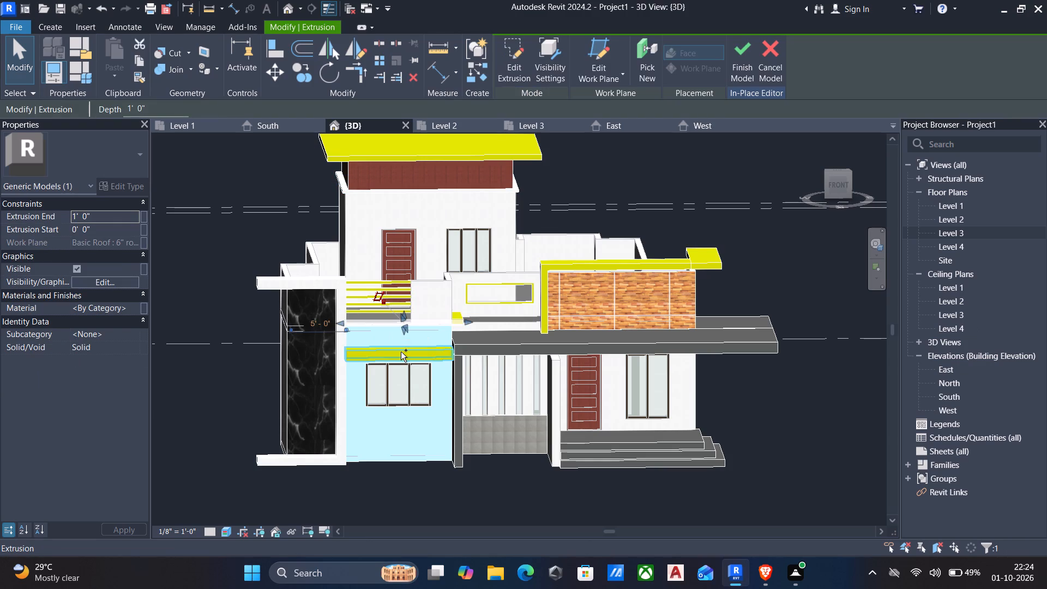
ctrl+click(401, 352)
shift+middle_drag(477, 362, 375, 394)
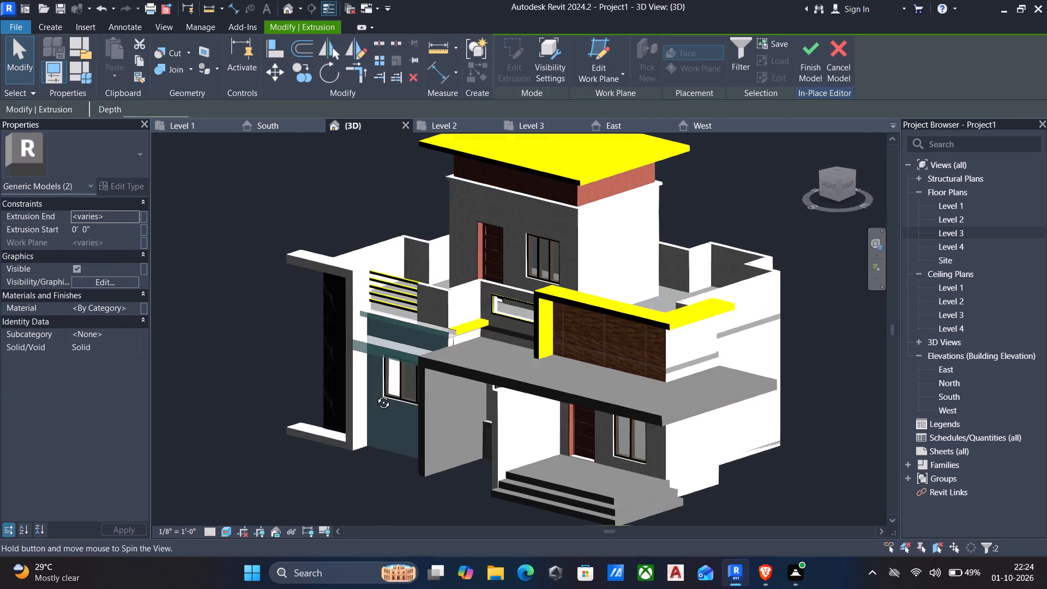
shift+middle_drag(375, 394, 369, 395)
ctrl+click(471, 328)
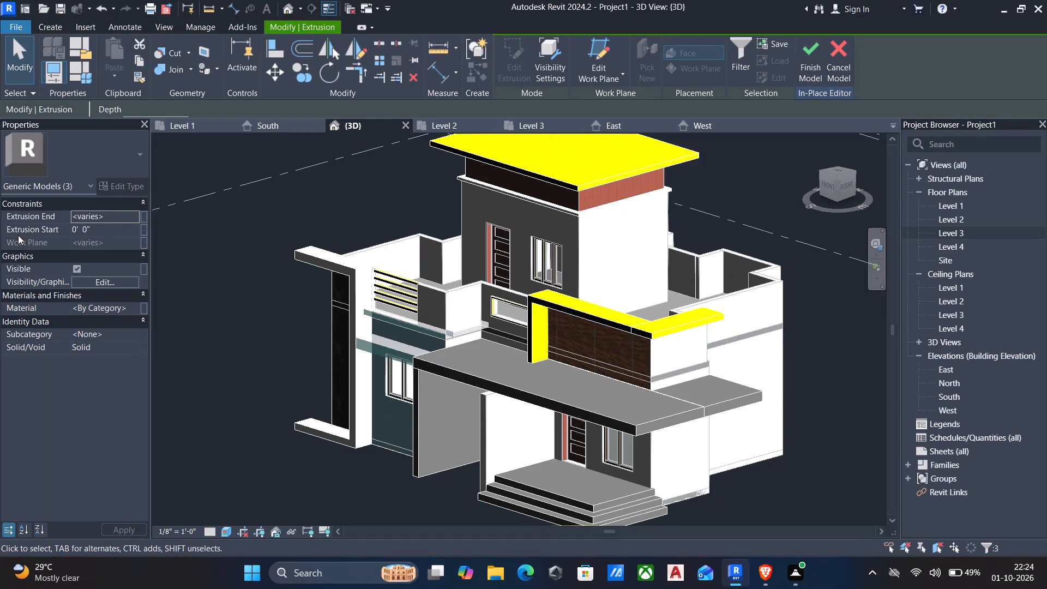
click(135, 310)
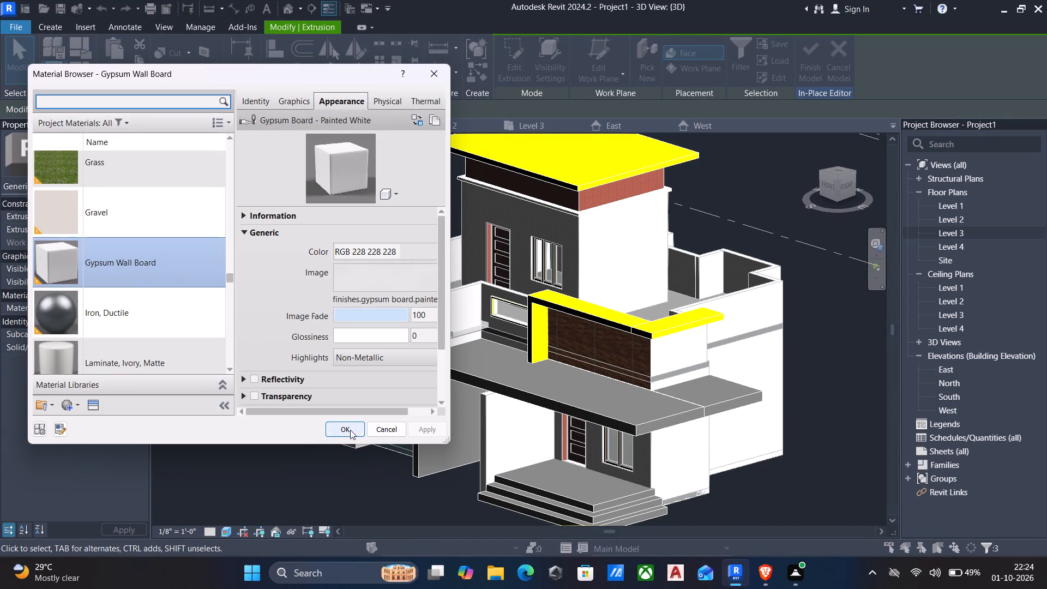
click(351, 430)
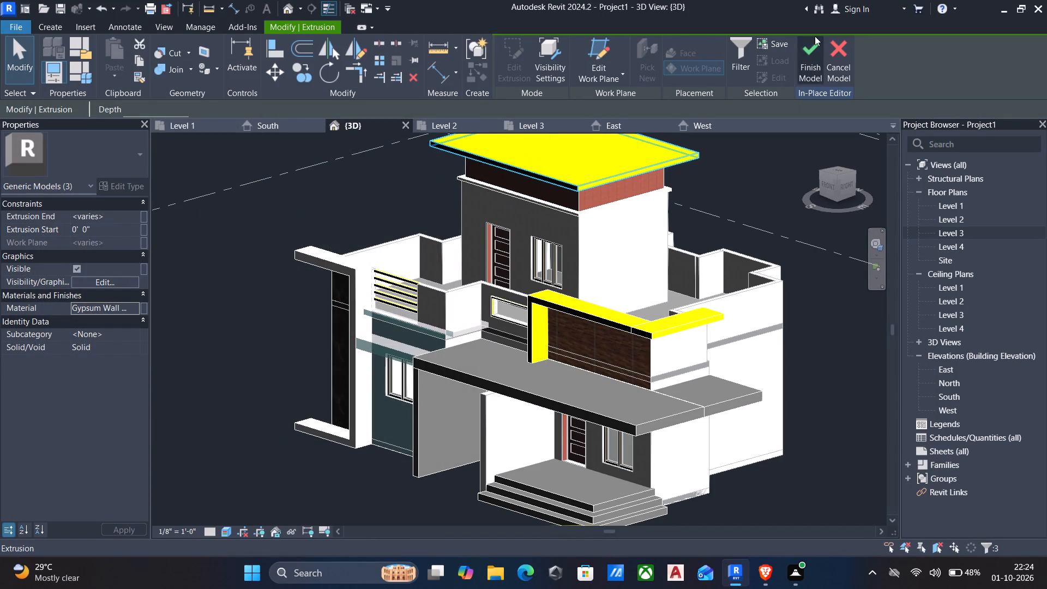
click(815, 53)
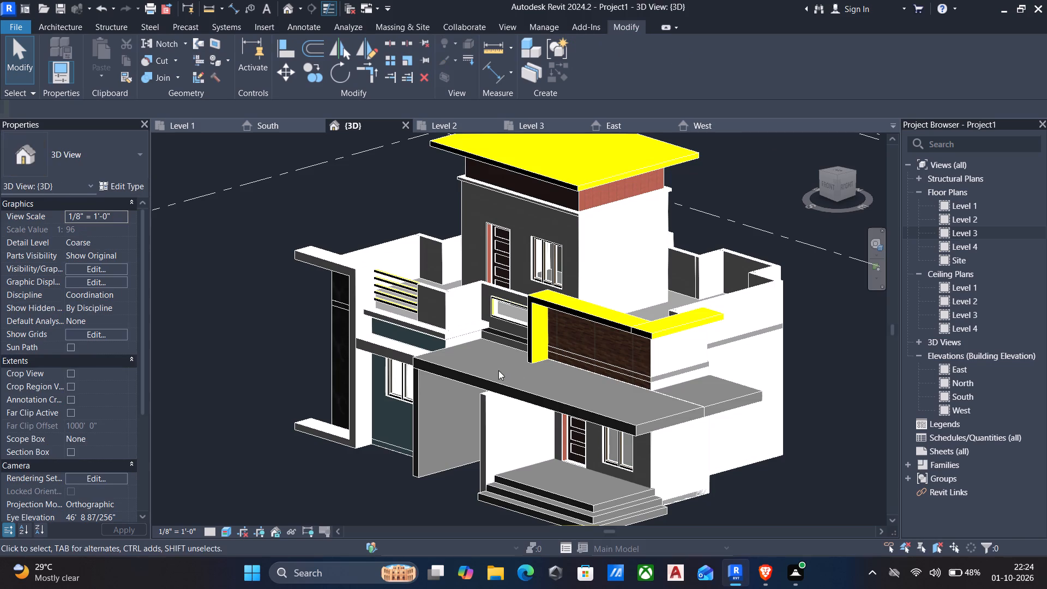
Examine the house's facade and the recoloured bands in 3D from the front and at an angle.
shift+middle_drag(495, 375, 597, 347)
scroll(591, 393, up, 2)
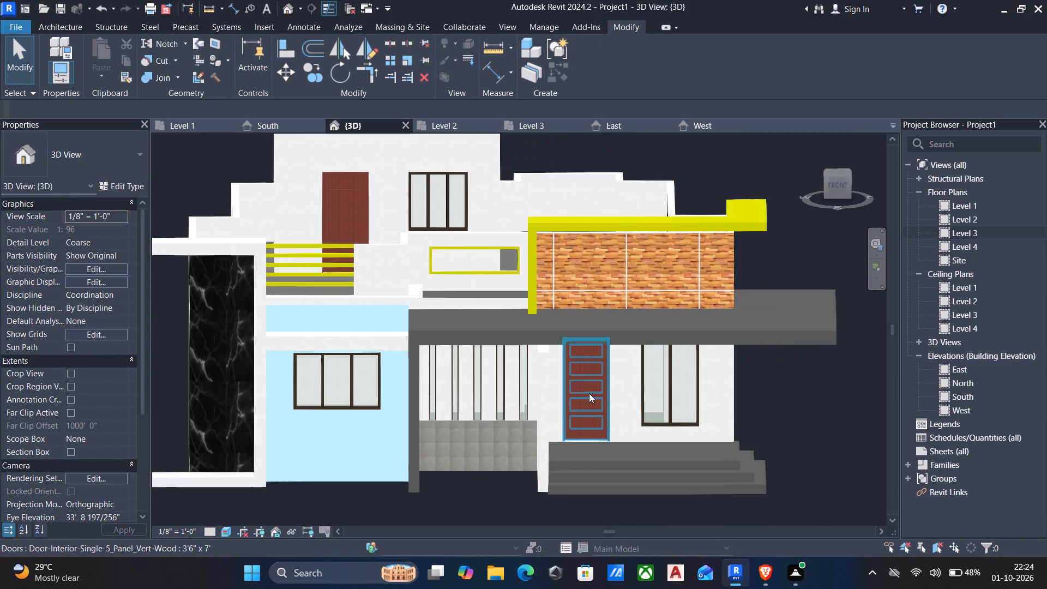
scroll(587, 393, down, 3)
shift+middle_drag(585, 400, 541, 409)
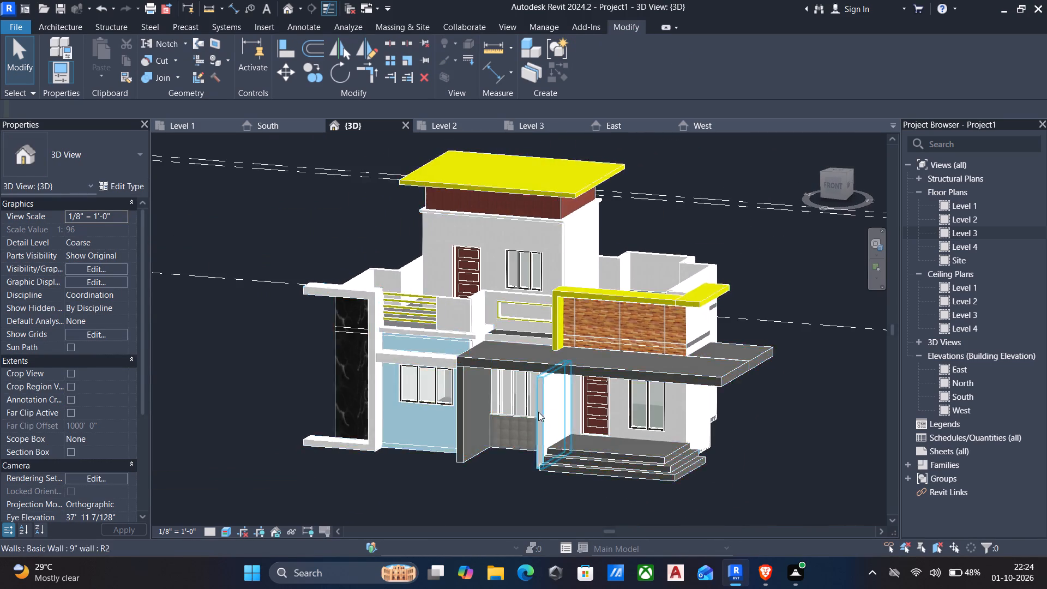
middle_drag(490, 465, 515, 418)
shift+middle_drag(511, 416, 565, 413)
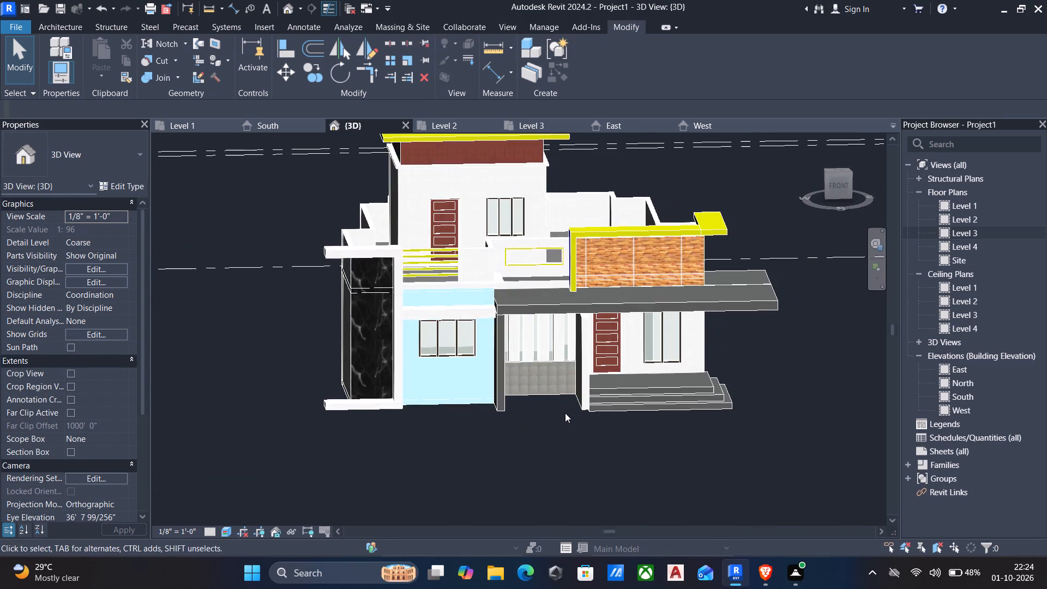
scroll(567, 405, up, 1)
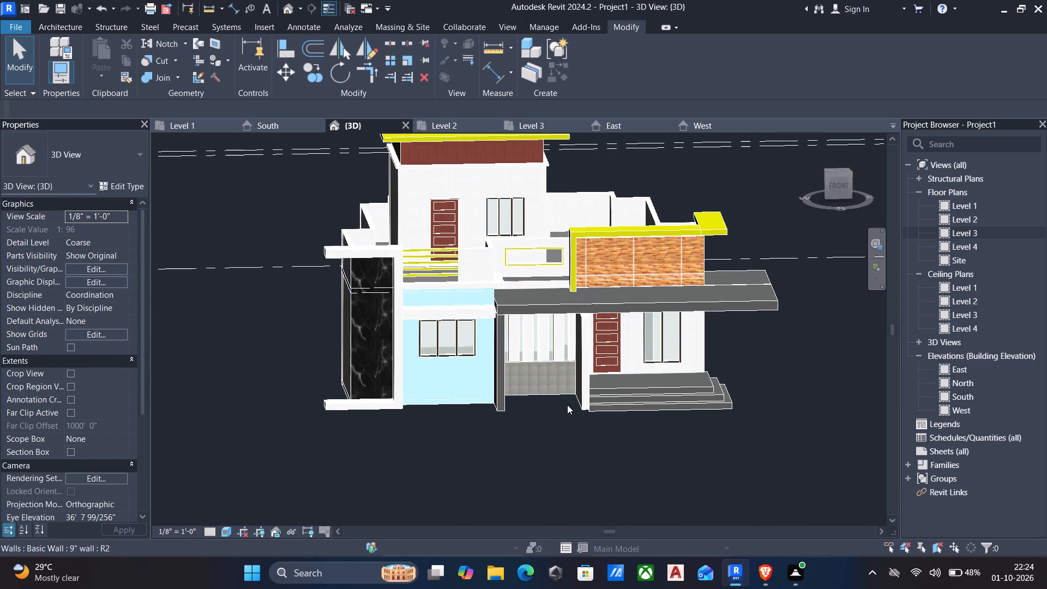
scroll(567, 403, down, 1)
shift+middle_drag(568, 407, 504, 379)
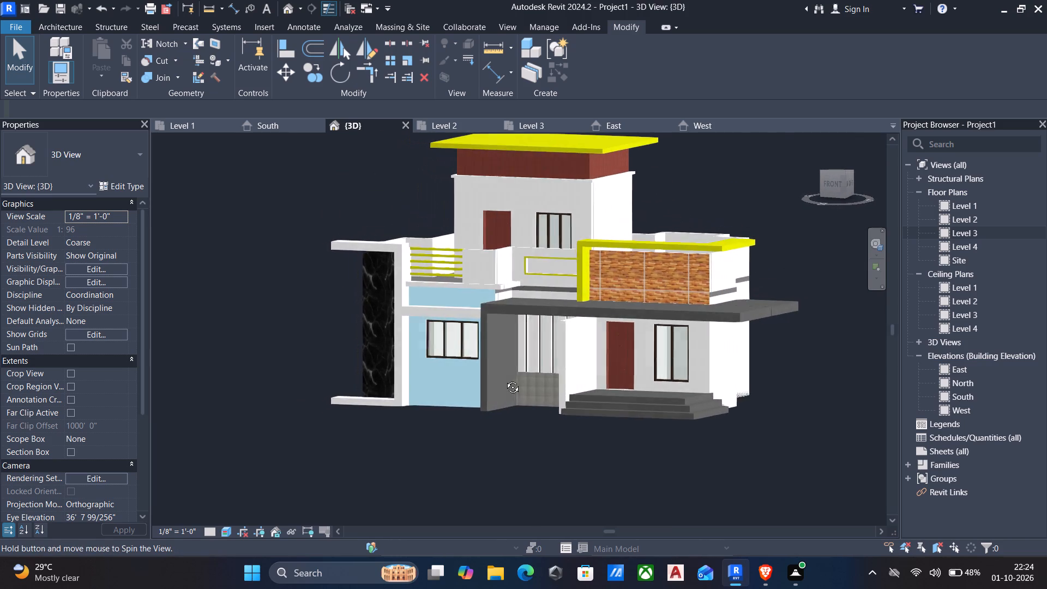
shift+middle_drag(504, 379, 502, 379)
middle_drag(520, 425, 579, 420)
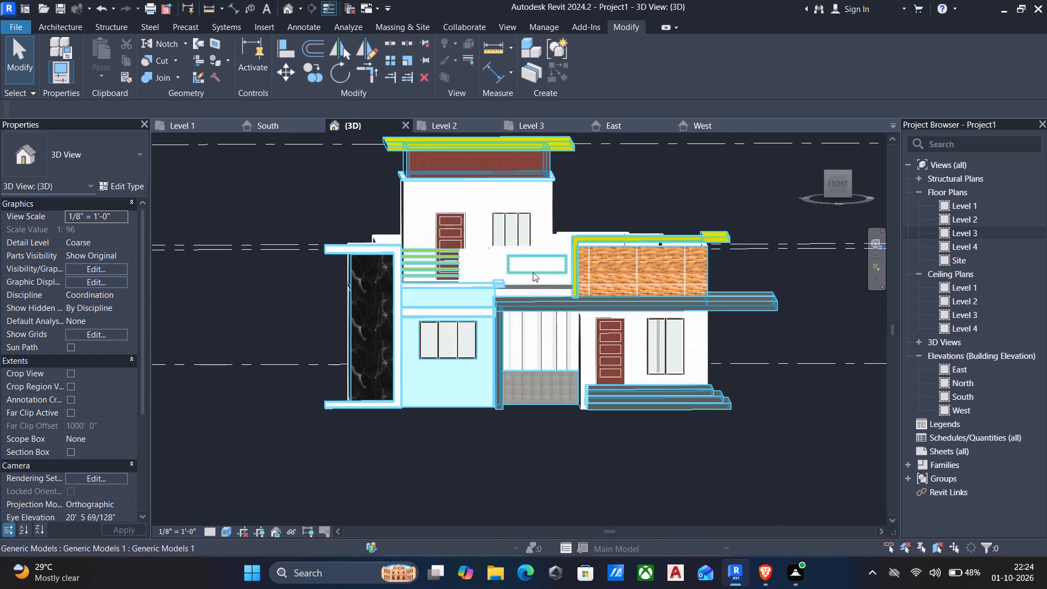
Reopen the in-place model, assign Roofing, EPDM Membrane to the frame around the rectangular parapet wall opening, and finish the model.
scroll(528, 257, up, 2)
click(520, 262)
scroll(520, 262, up, 1)
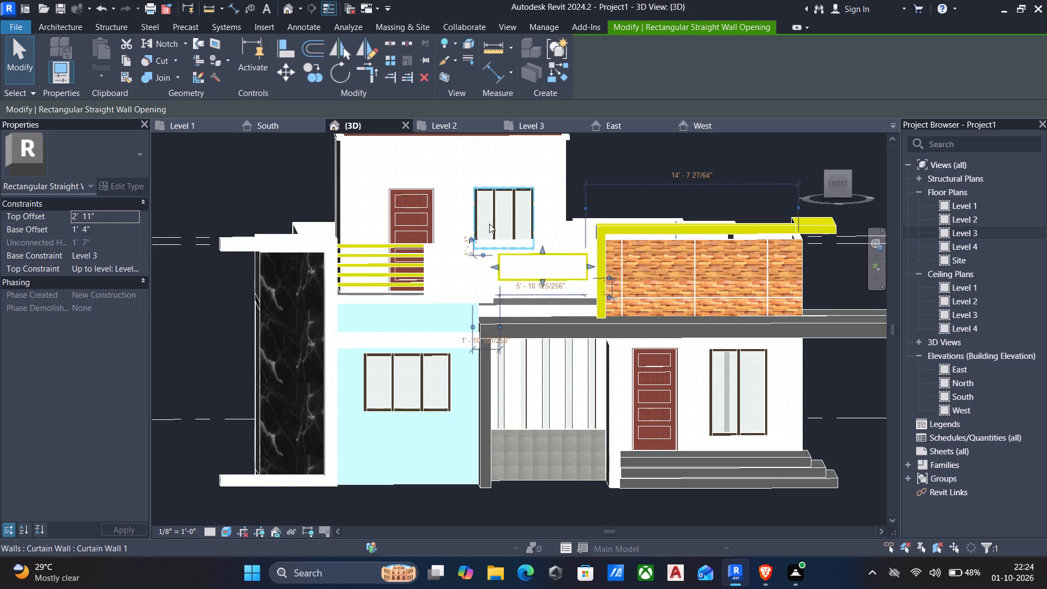
key(Escape)
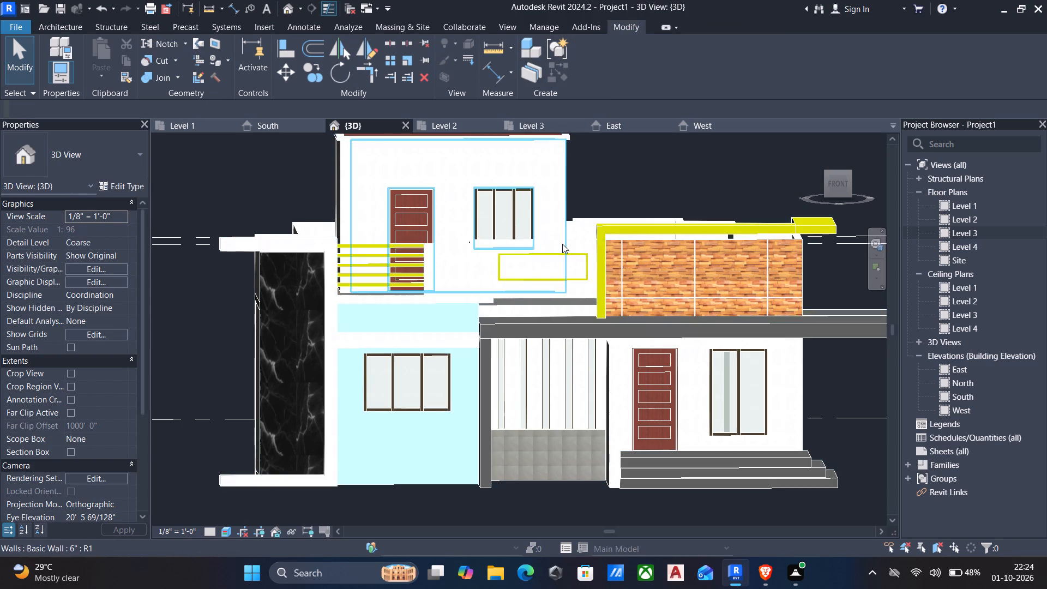
click(553, 255)
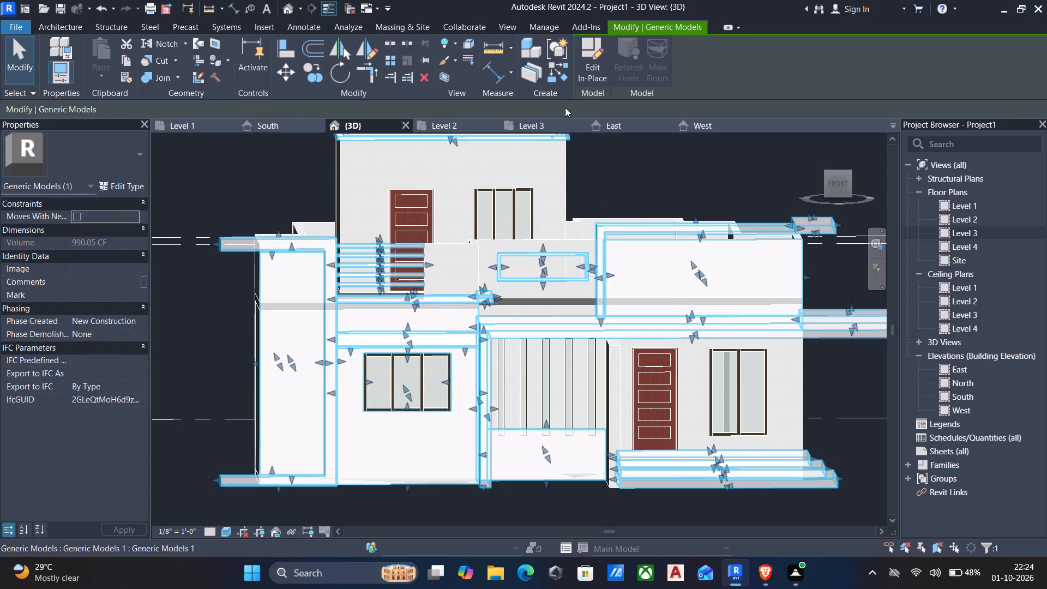
click(583, 86)
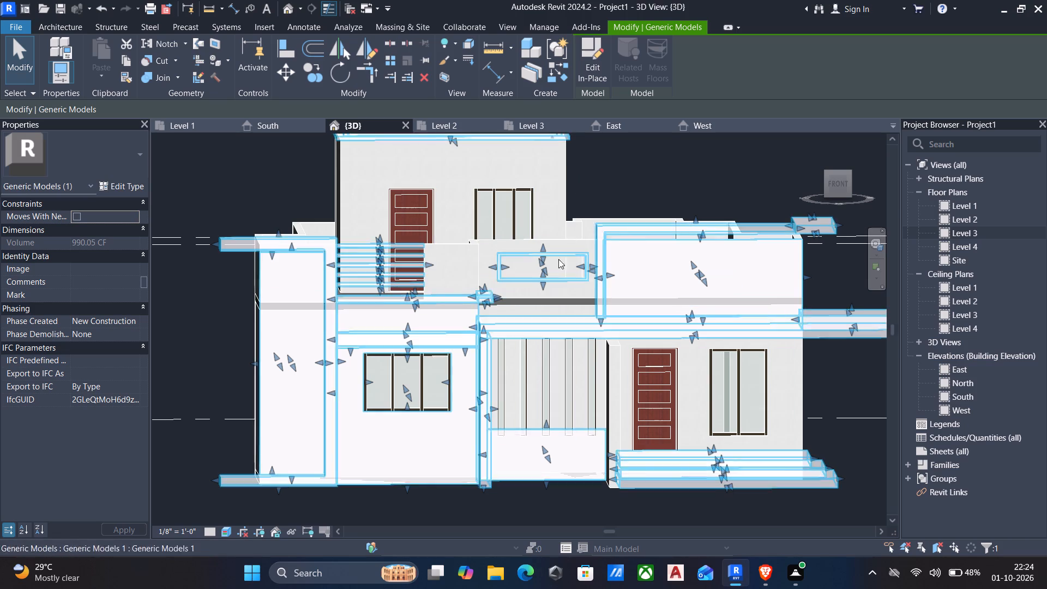
click(583, 56)
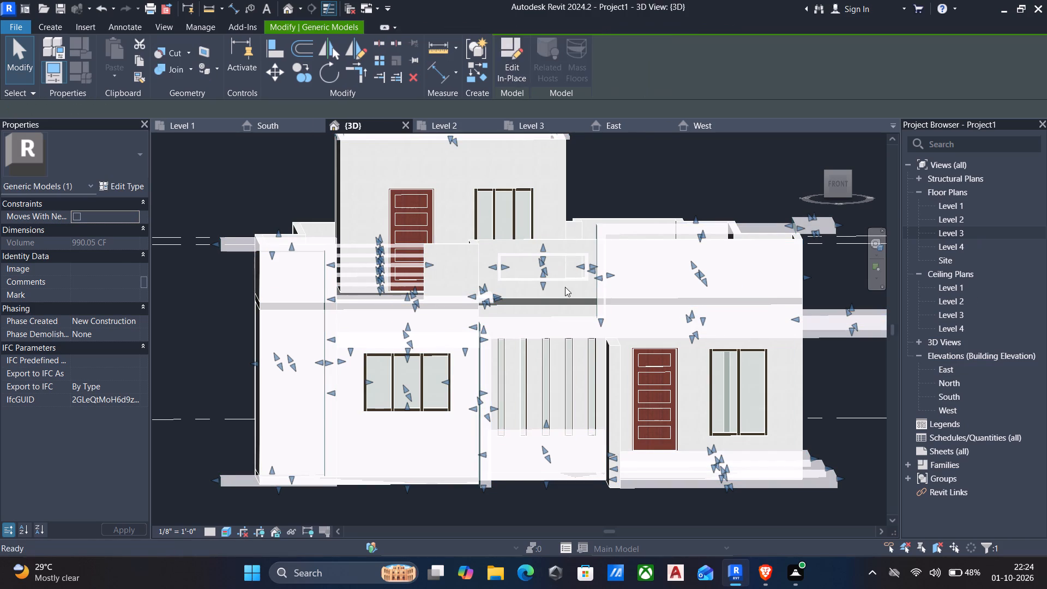
click(550, 257)
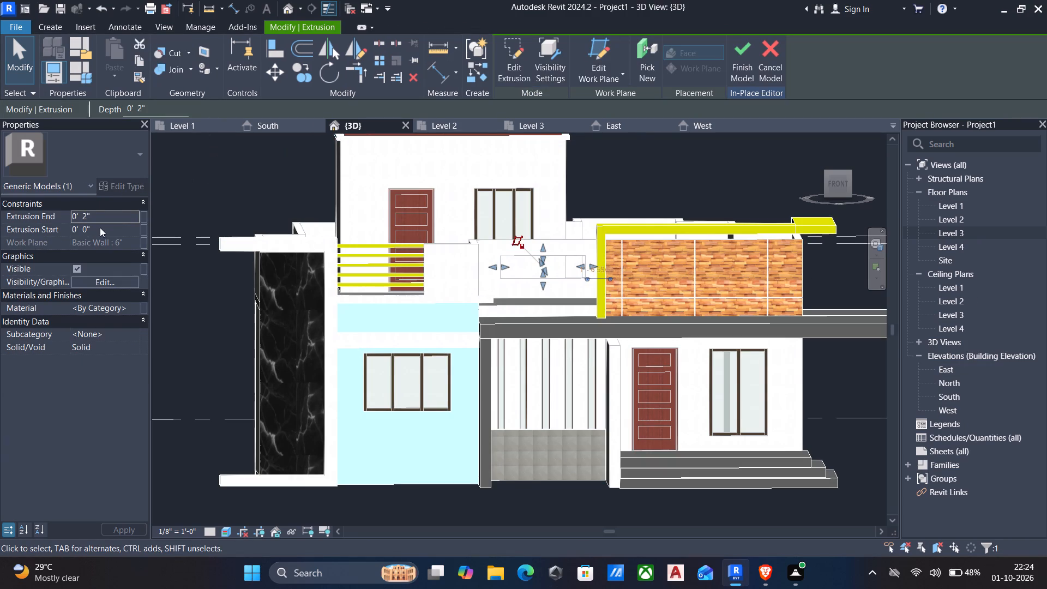
click(131, 303)
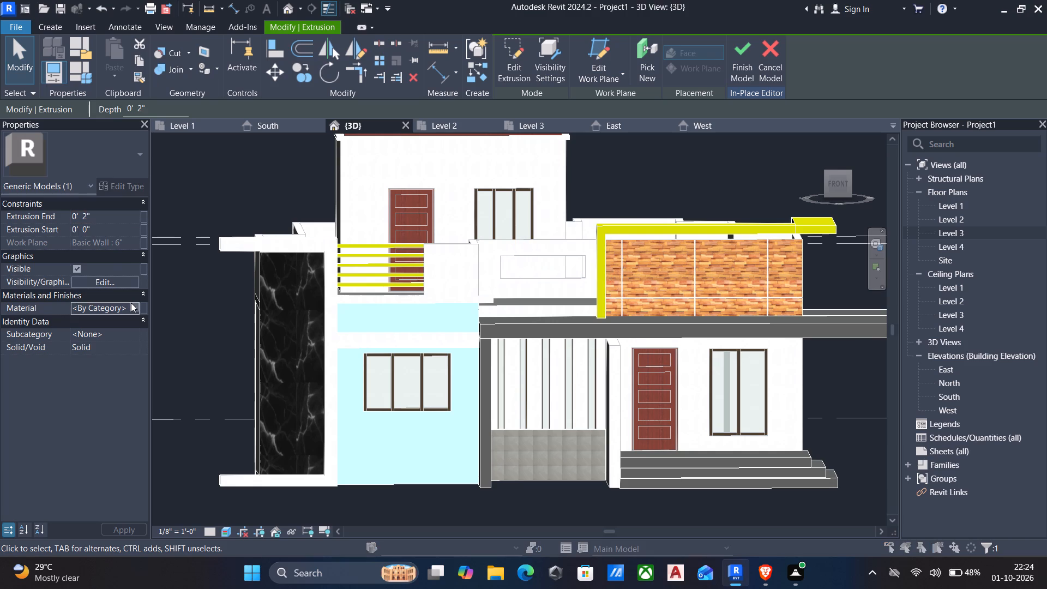
scroll(182, 295, down, 5)
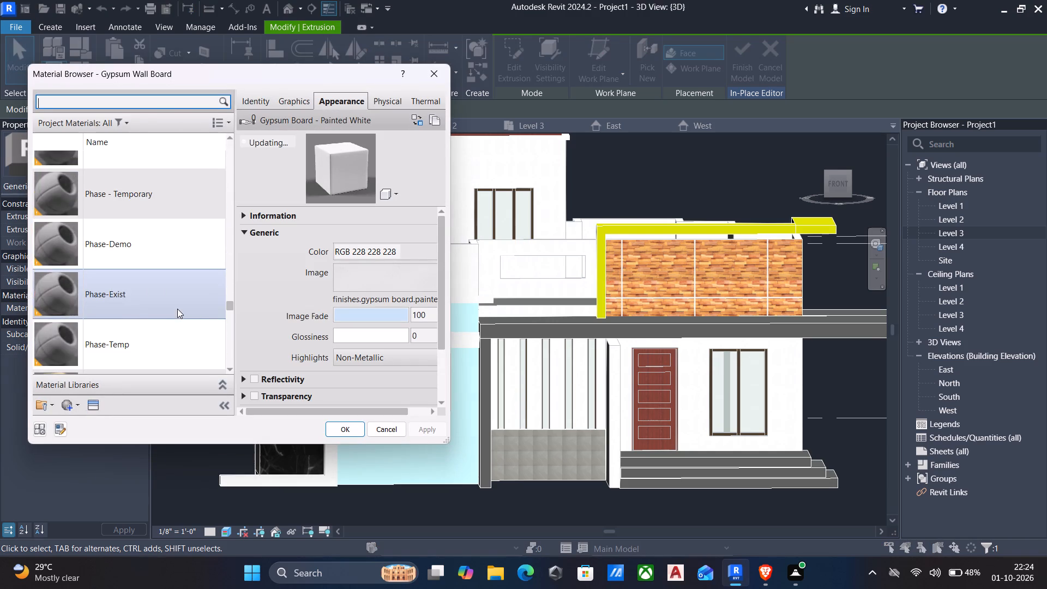
scroll(175, 305, up, 2)
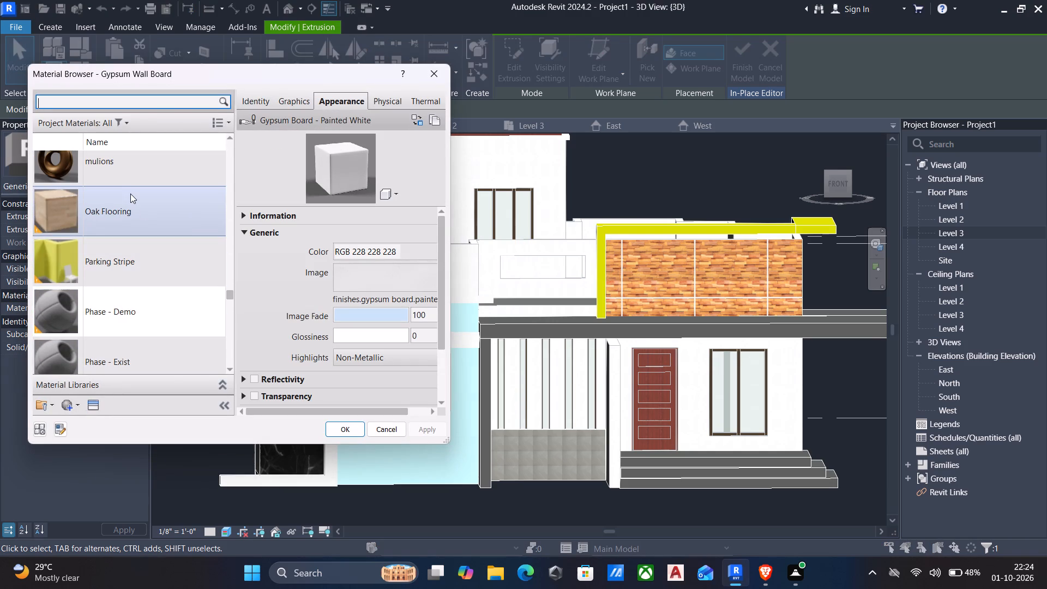
scroll(103, 274, down, 4)
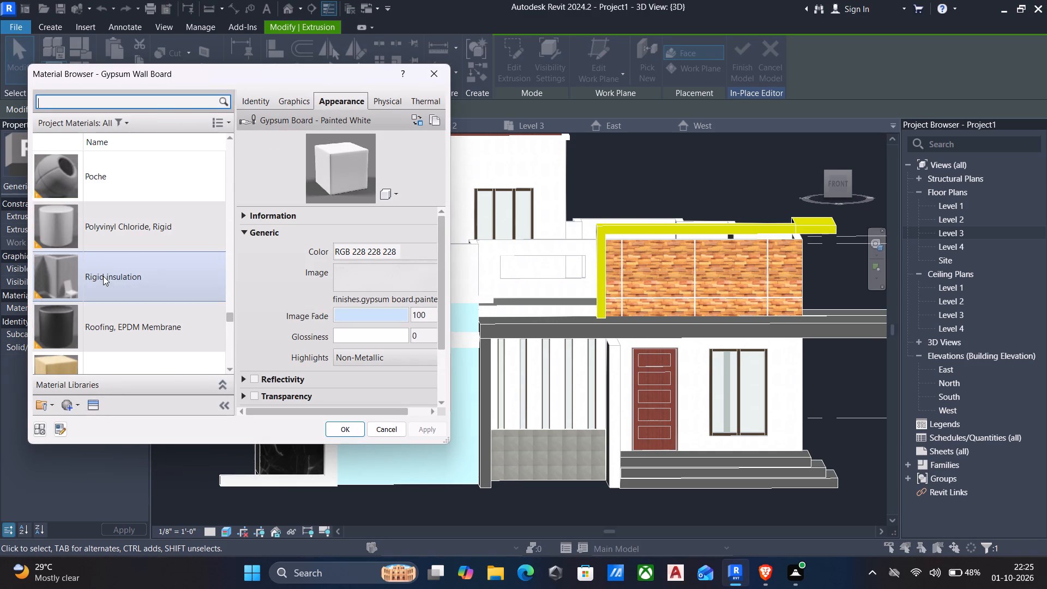
scroll(103, 278, down, 4)
scroll(103, 299, up, 3)
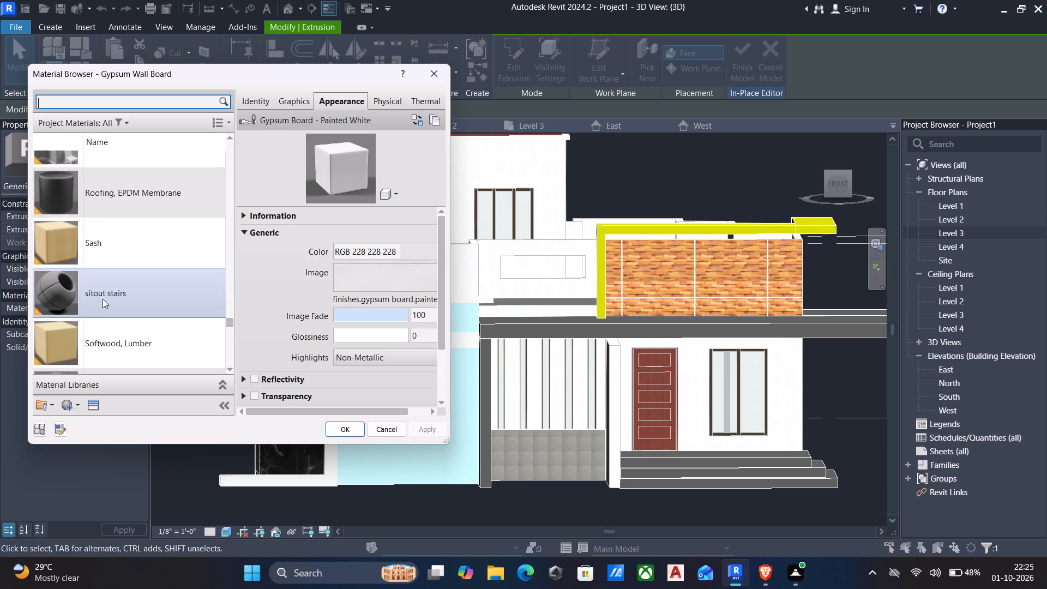
click(113, 190)
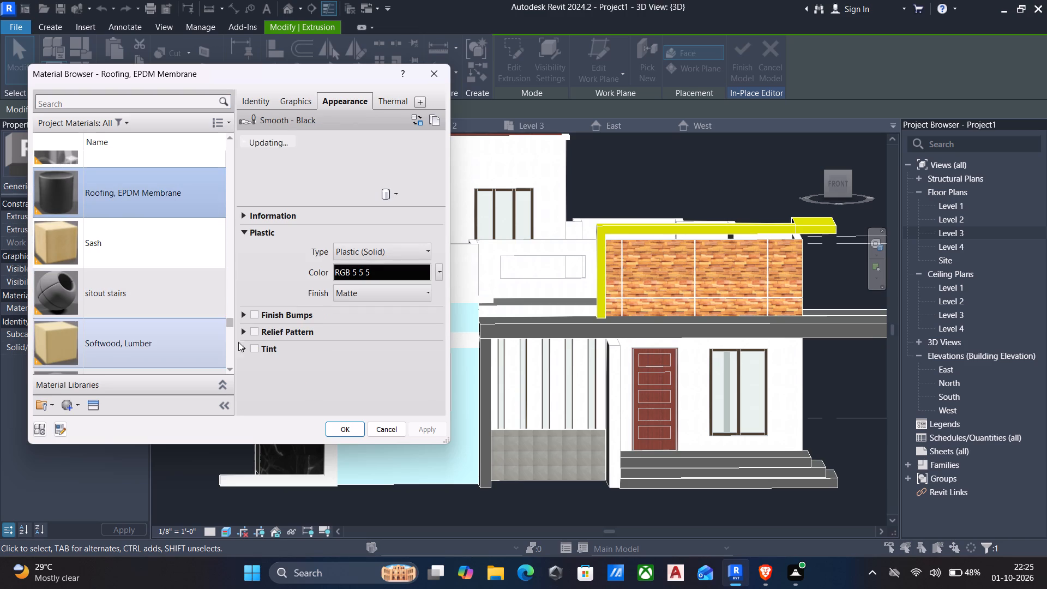
click(333, 422)
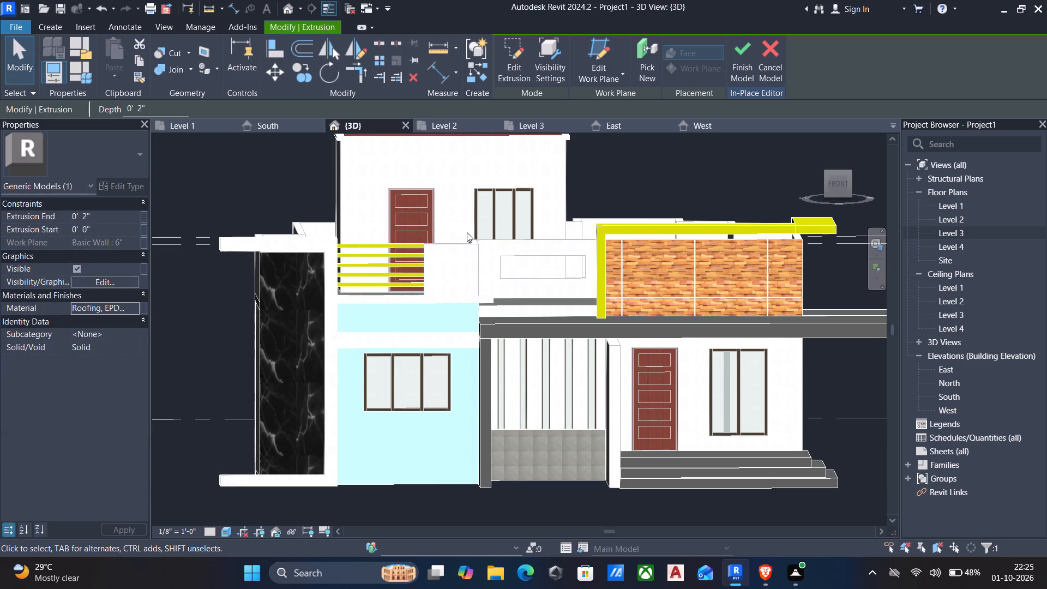
click(730, 55)
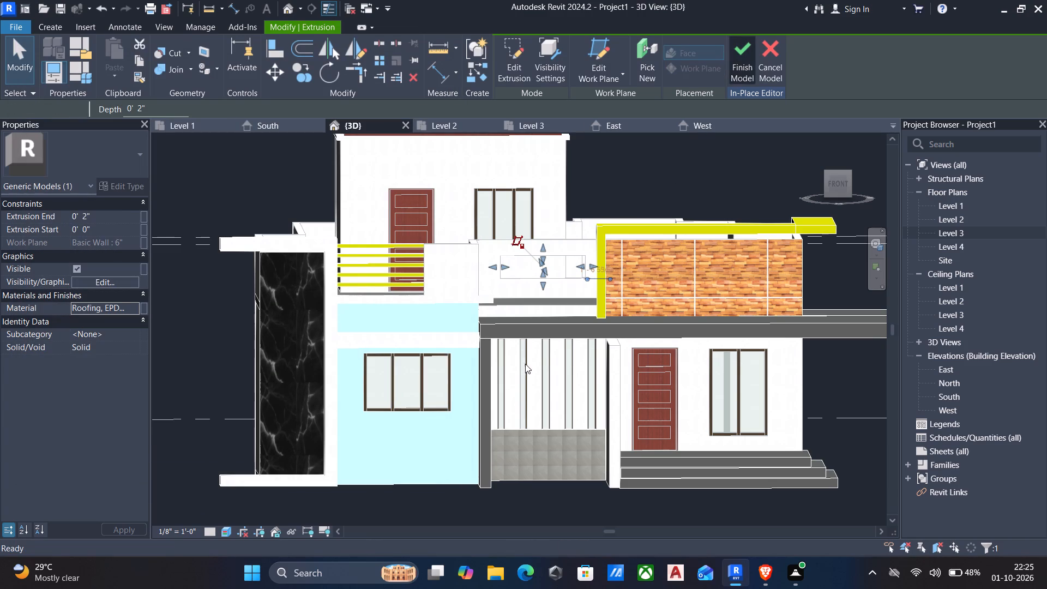
key(Escape)
Examine the opening frame's new material and the whole front facade at an angle in 3D.
shift+middle_drag(543, 323, 496, 371)
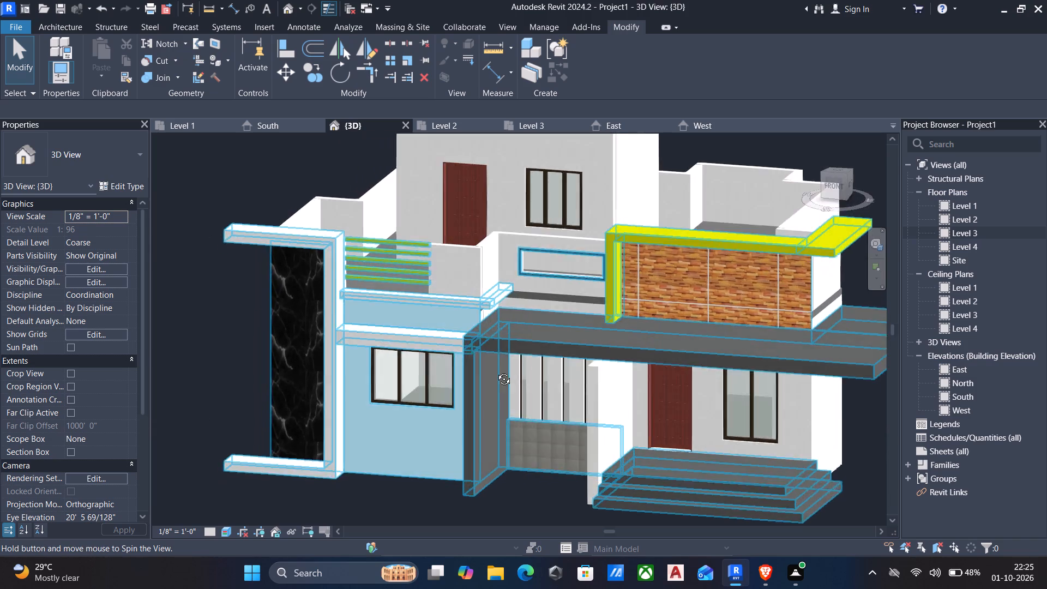
shift+middle_drag(496, 371, 489, 377)
scroll(486, 382, down, 2)
middle_drag(481, 406, 519, 353)
scroll(509, 393, down, 1)
middle_drag(508, 404, 500, 414)
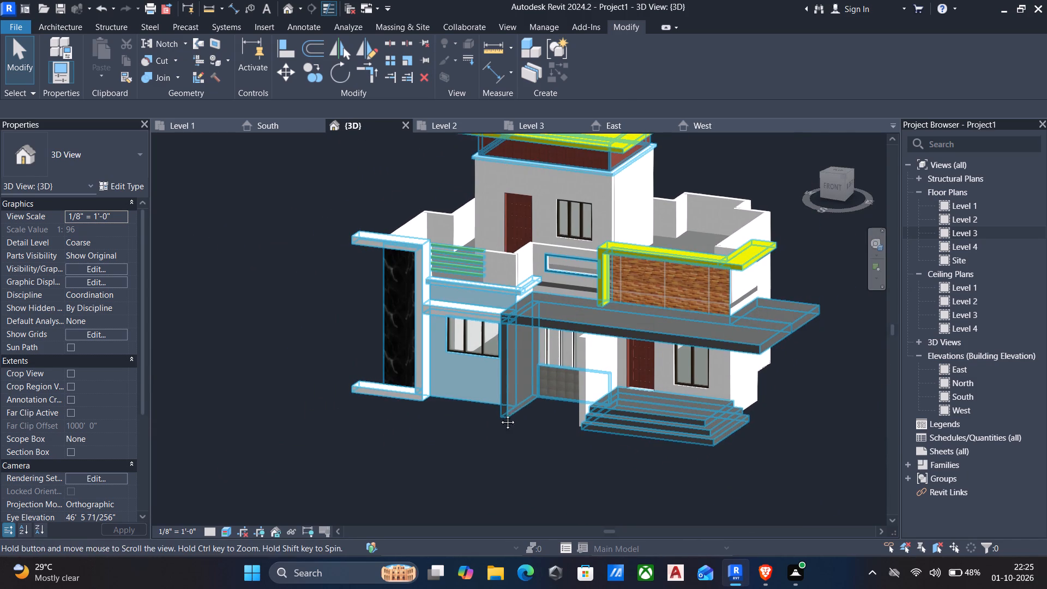
middle_drag(500, 414, 489, 425)
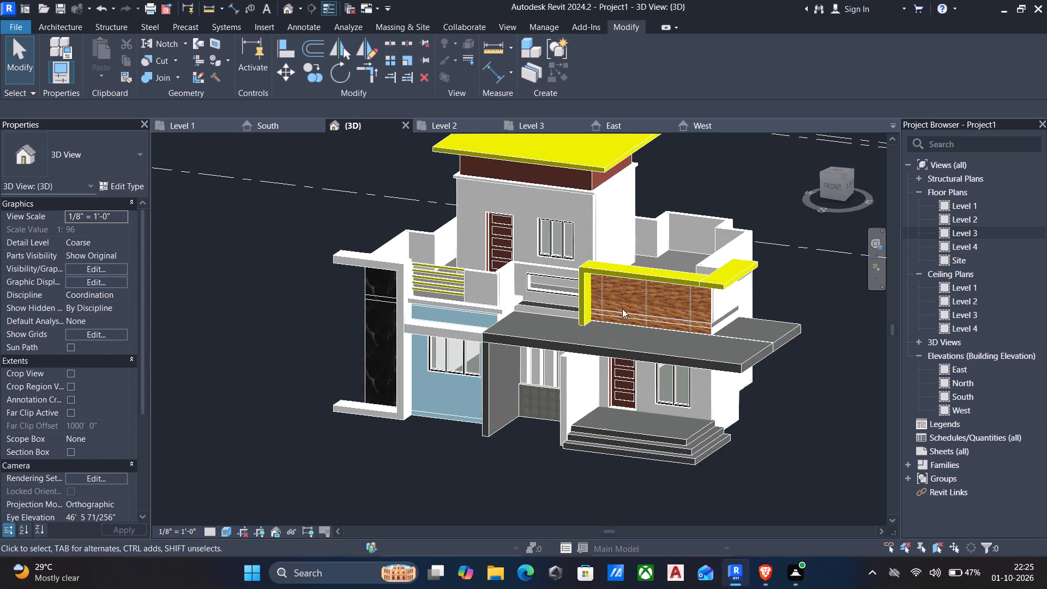
Reopen the in-place model, assign the window wall material to the two yellow extrusions framing the wood-clad parapet, and finish the model.
click(611, 267)
click(591, 46)
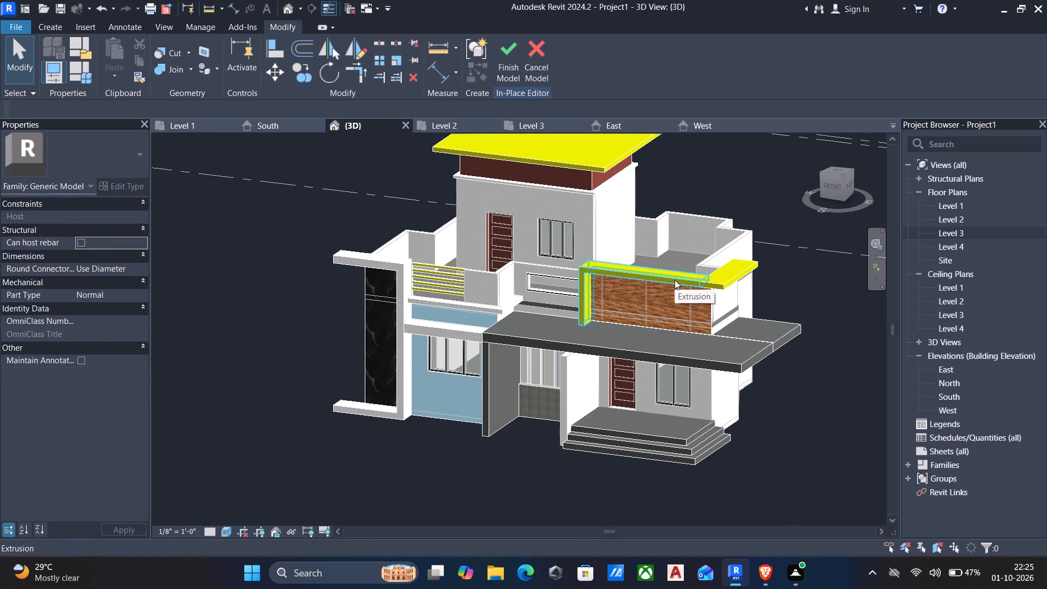
click(675, 280)
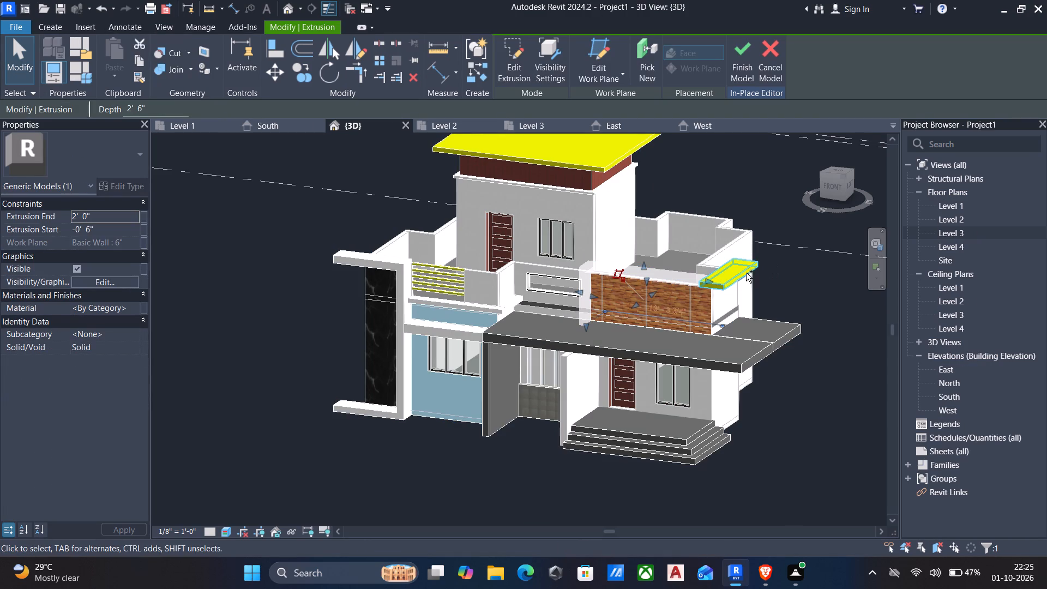
ctrl+click(740, 273)
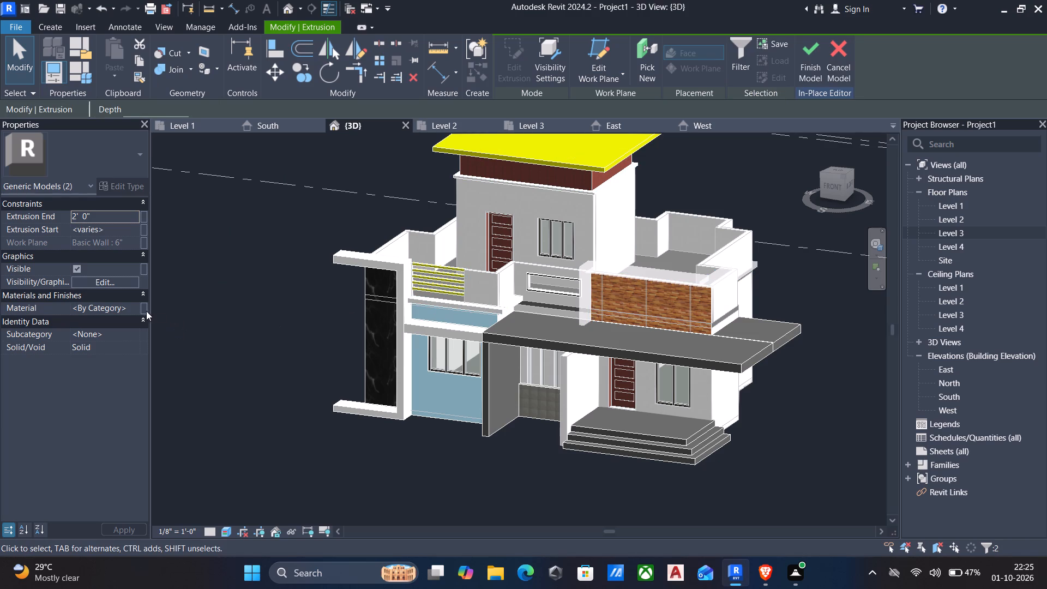
click(132, 305)
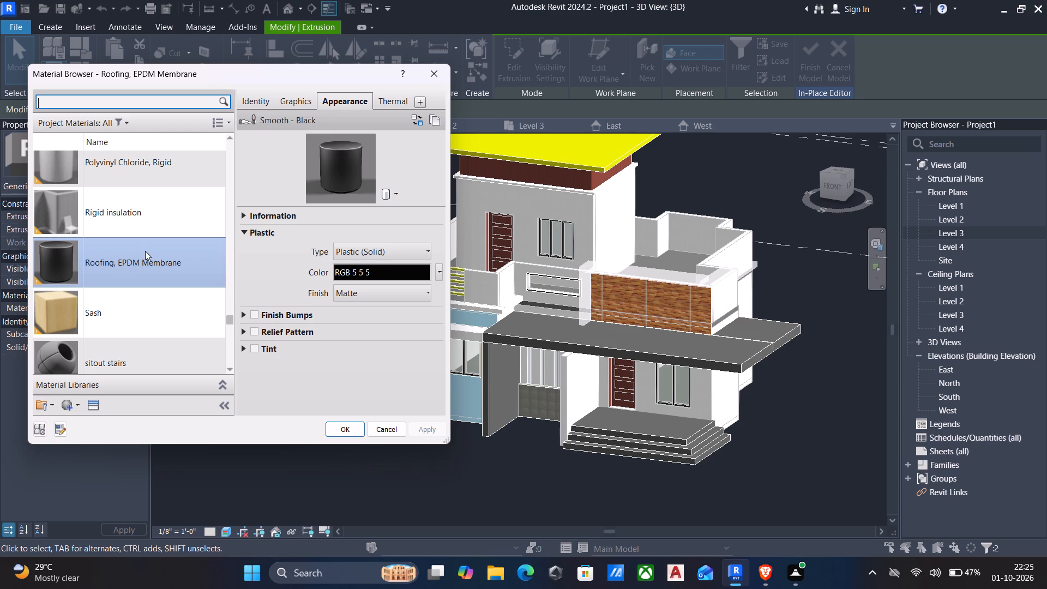
click(174, 100)
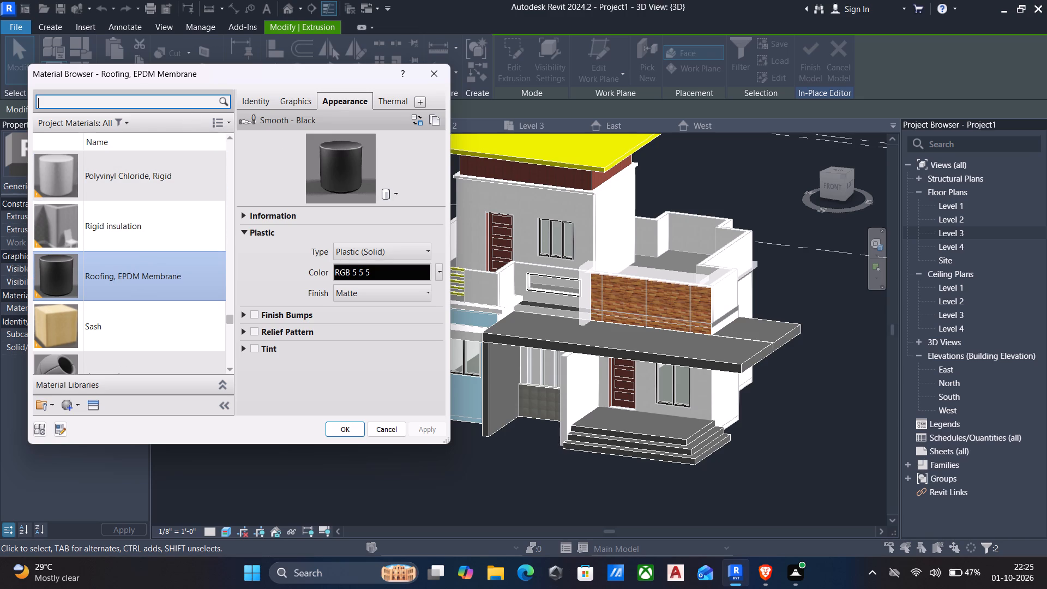
key(w)
text(in)
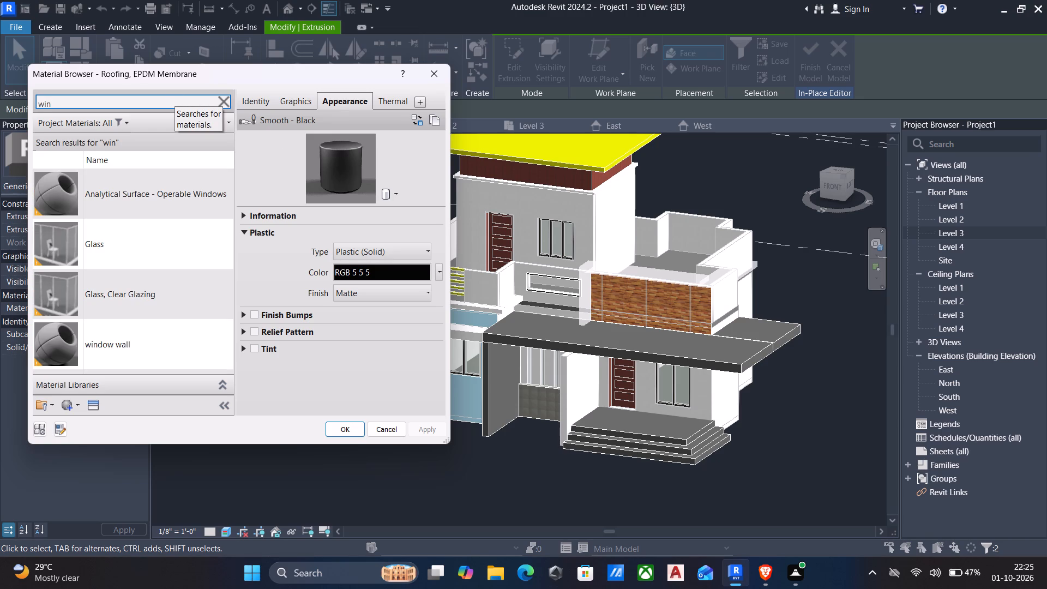
click(118, 344)
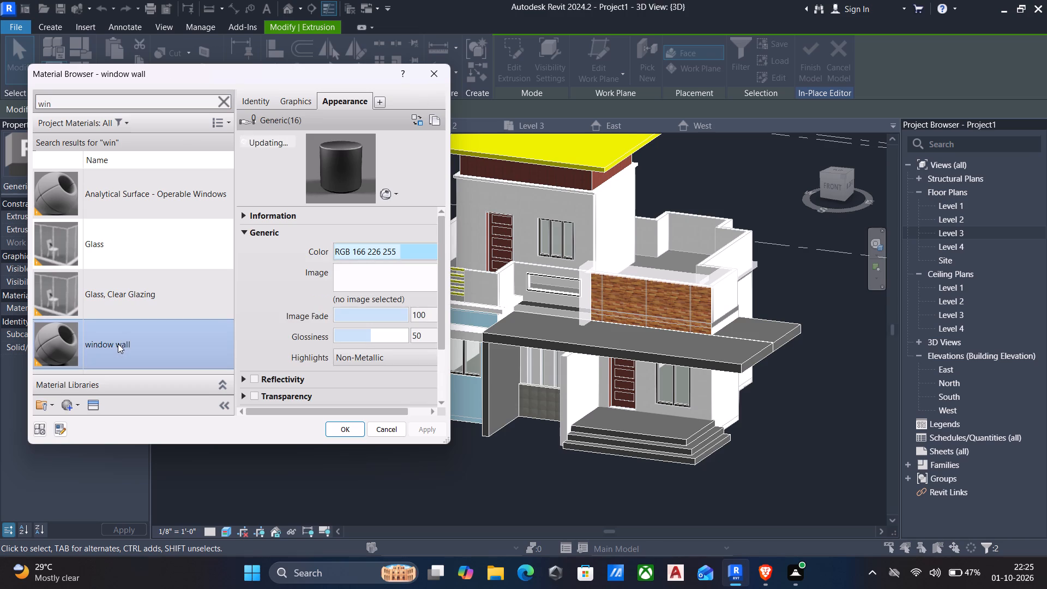
click(343, 437)
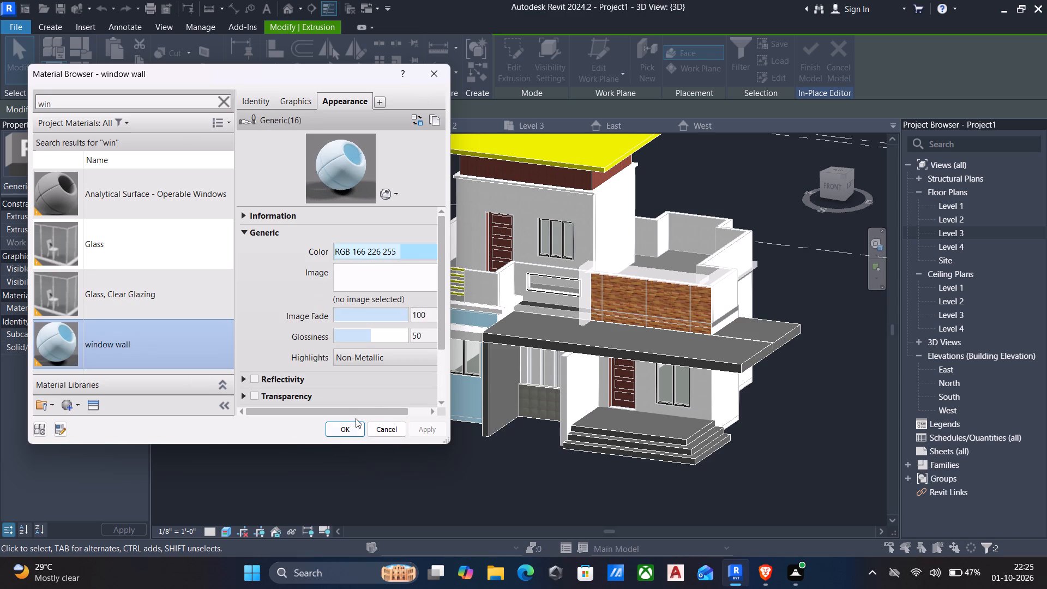
click(342, 435)
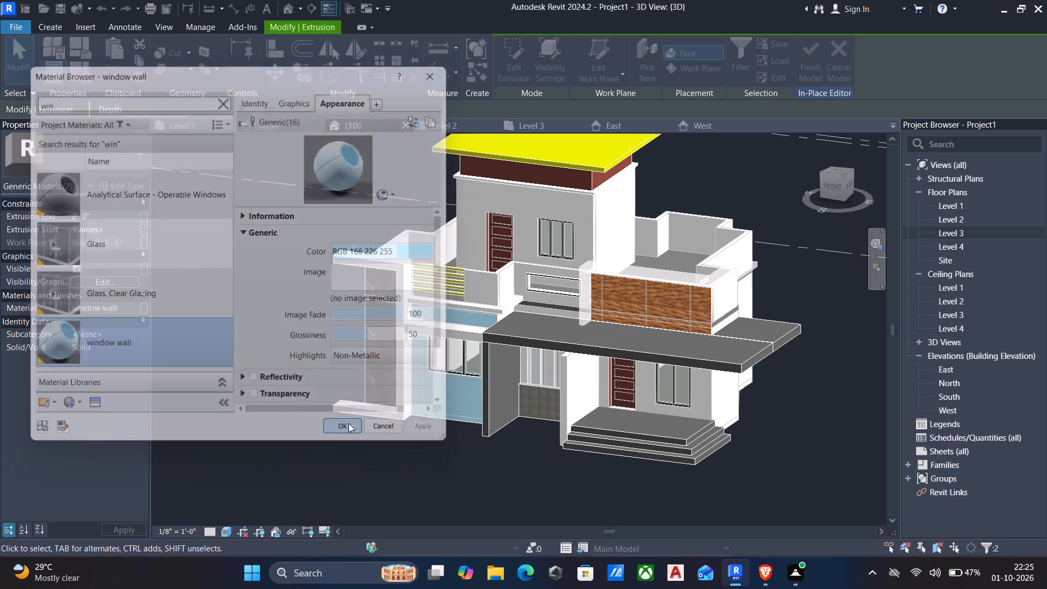
click(801, 46)
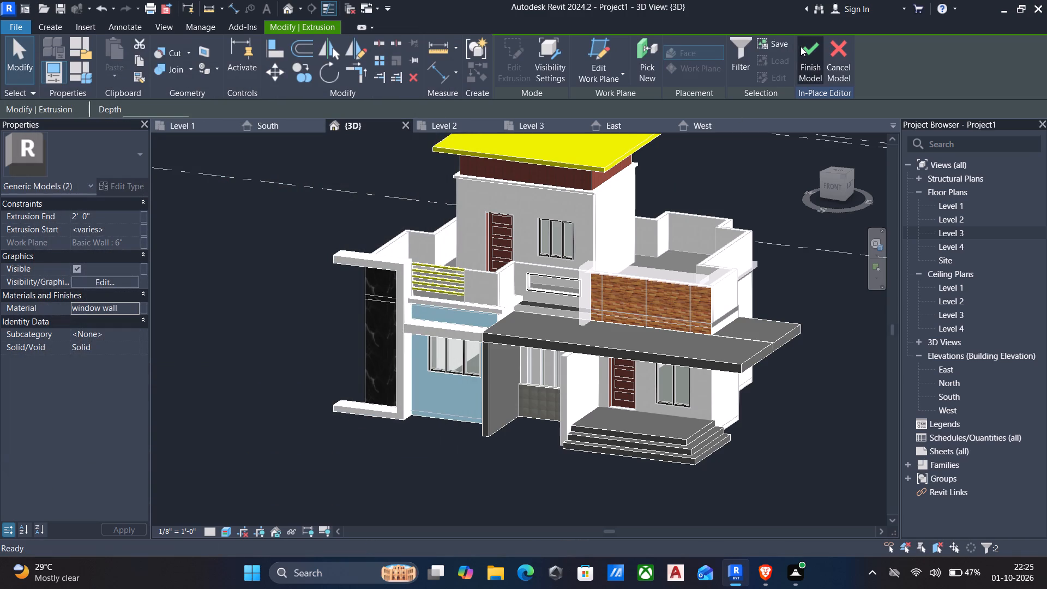
Examine the parapet frame's new material and the whole house in 3D from the front and at several angles.
scroll(707, 300, up, 3)
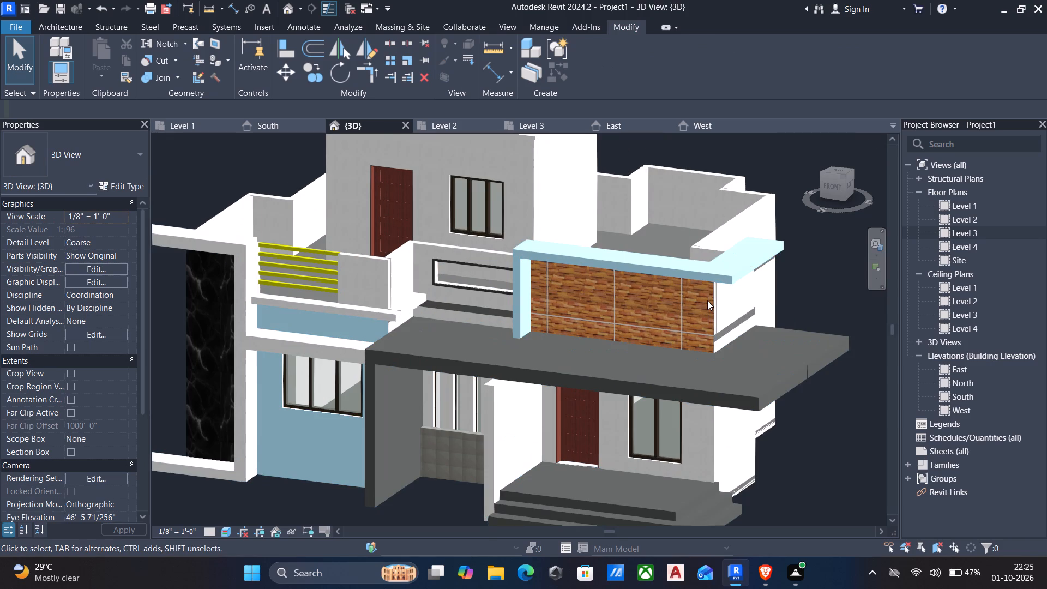
shift+middle_drag(705, 307, 807, 282)
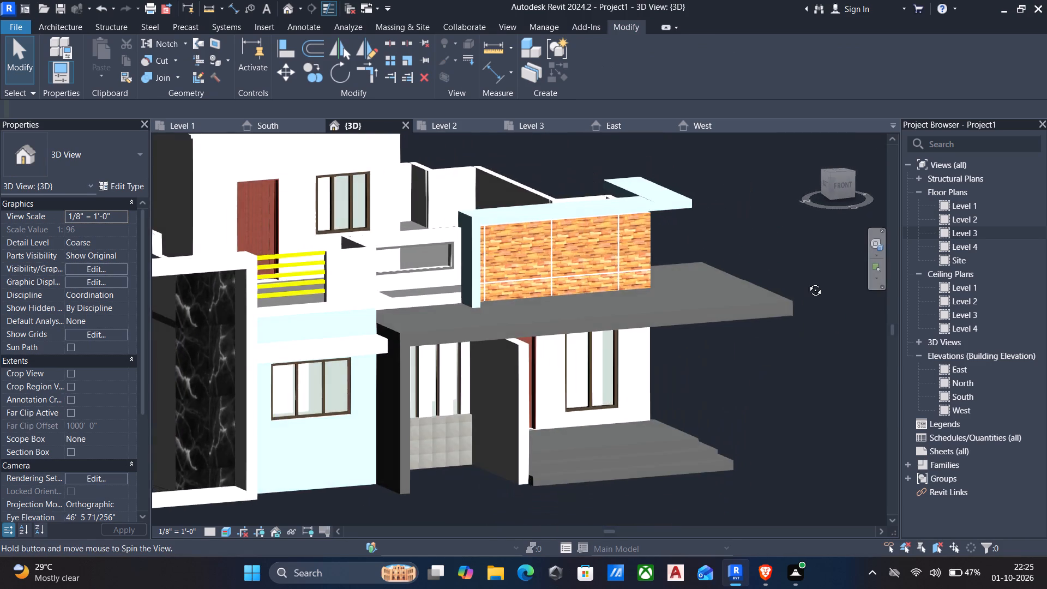
shift+middle_drag(807, 282, 753, 287)
scroll(751, 291, down, 4)
shift+middle_drag(733, 354, 759, 345)
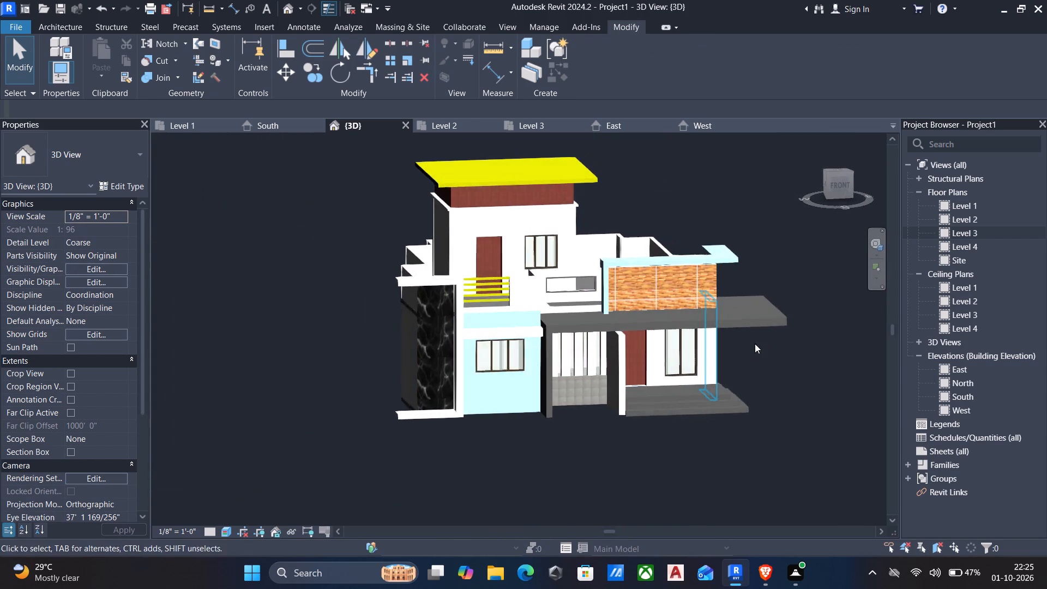
scroll(614, 422, up, 3)
shift+middle_drag(583, 435, 611, 430)
scroll(604, 412, down, 3)
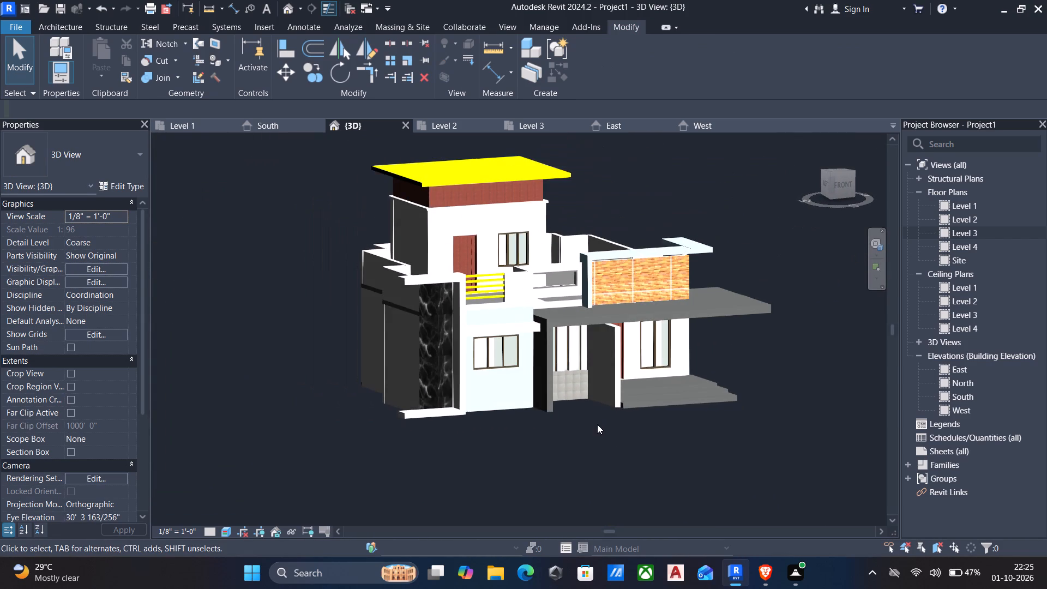
shift+middle_drag(596, 427, 508, 460)
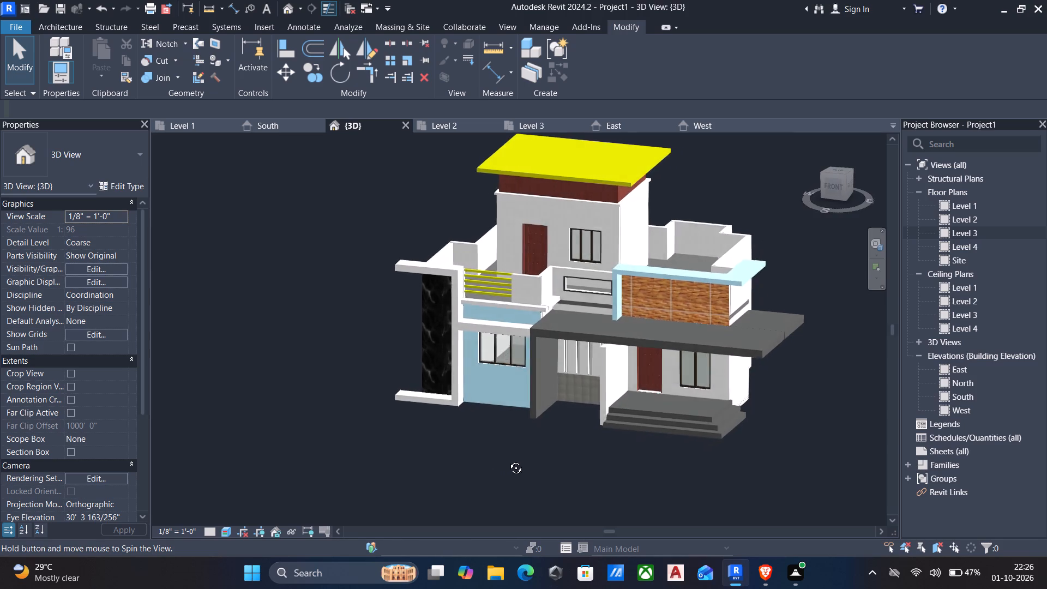
shift+middle_drag(508, 460, 514, 458)
shift+middle_drag(468, 448, 509, 440)
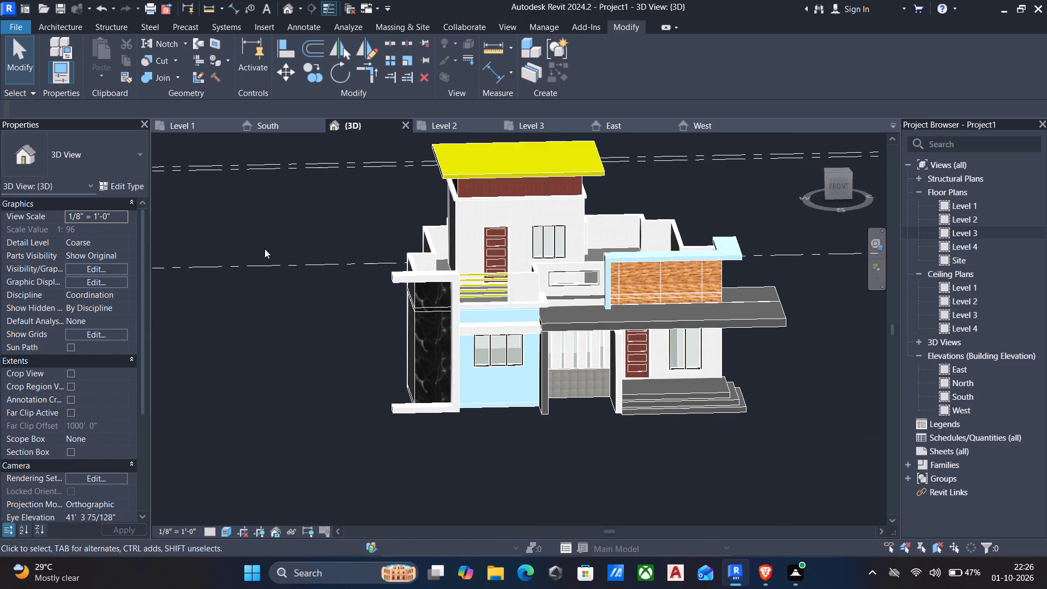
shift+middle_drag(363, 311, 430, 289)
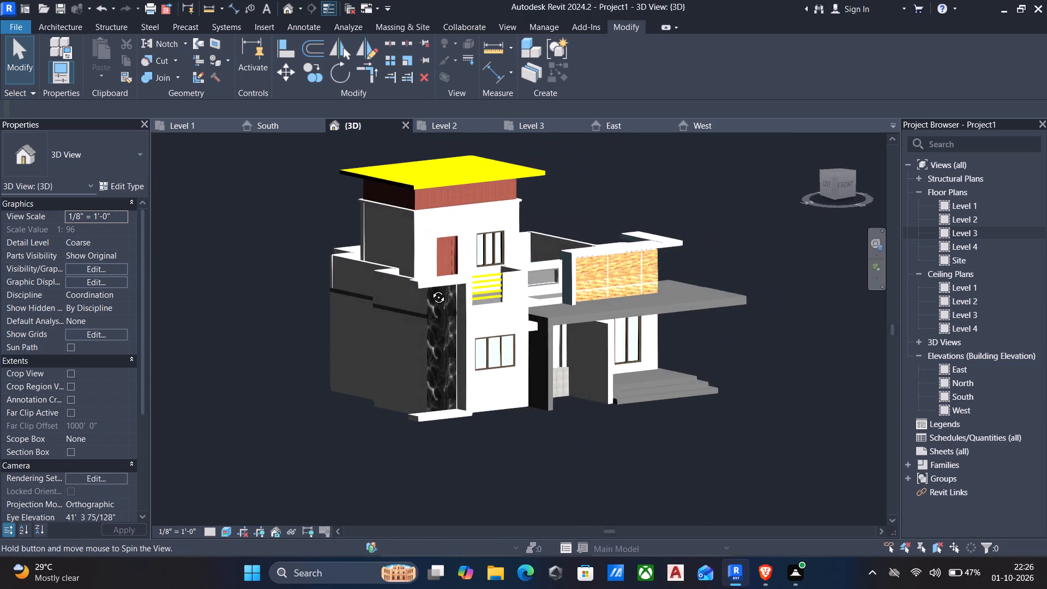
shift+middle_drag(430, 289, 347, 312)
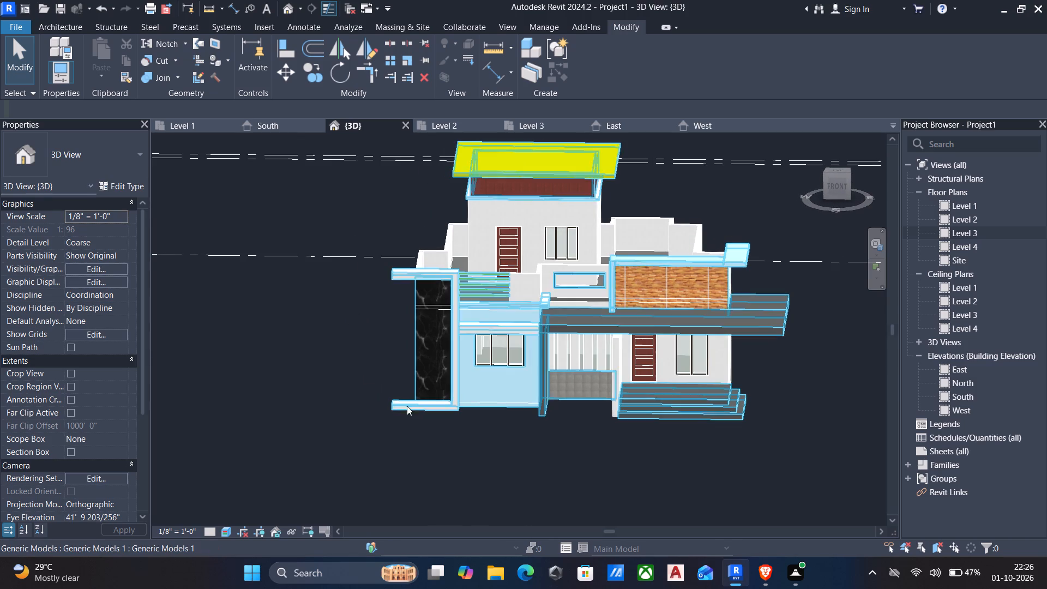
shift+middle_drag(420, 350, 345, 344)
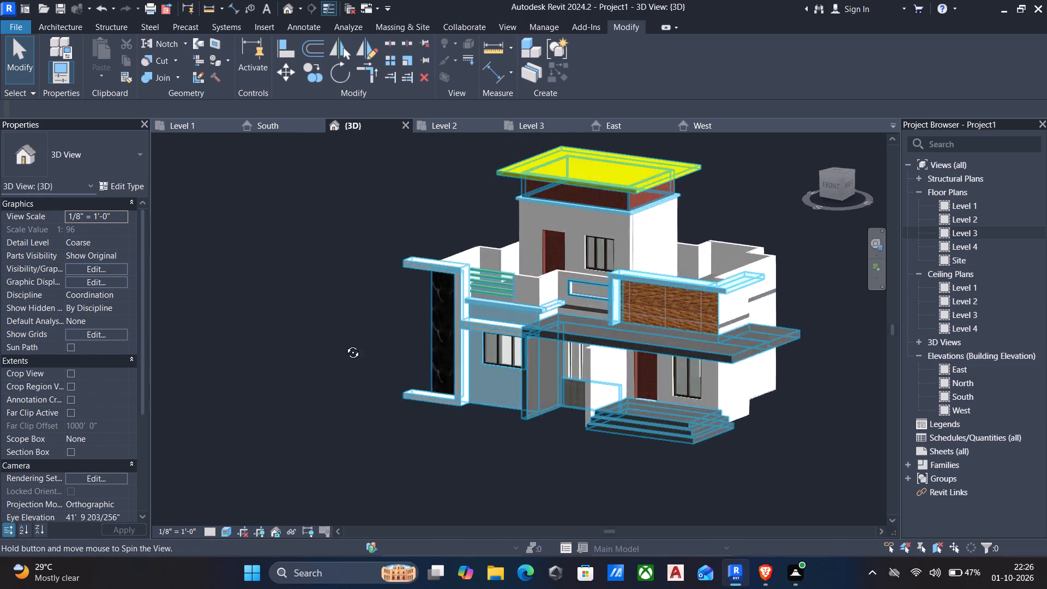
shift+middle_drag(345, 344, 444, 337)
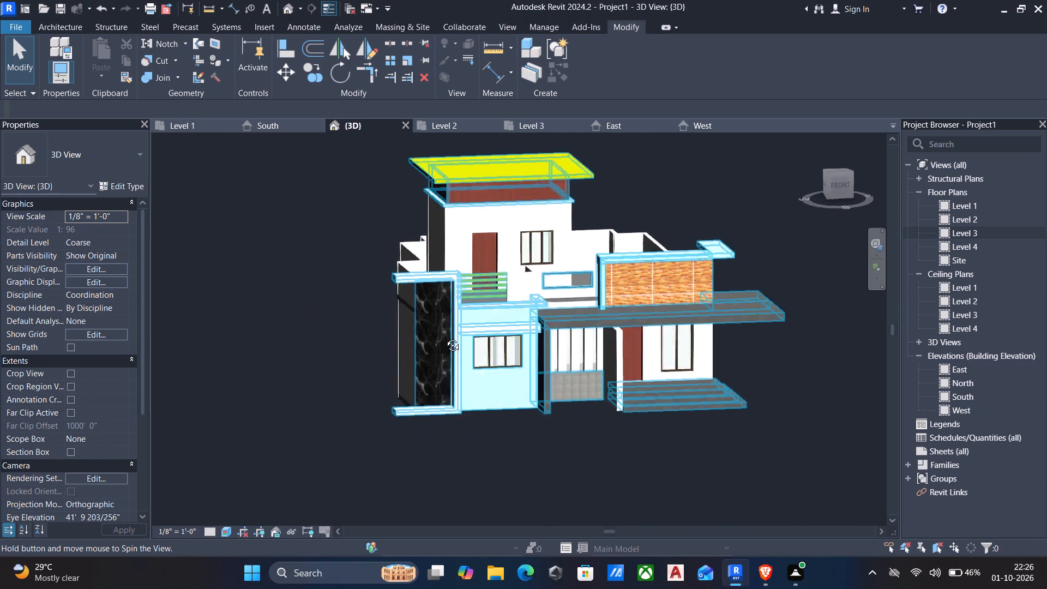
shift+middle_drag(444, 337, 441, 340)
scroll(466, 403, up, 1)
middle_drag(466, 405, 416, 454)
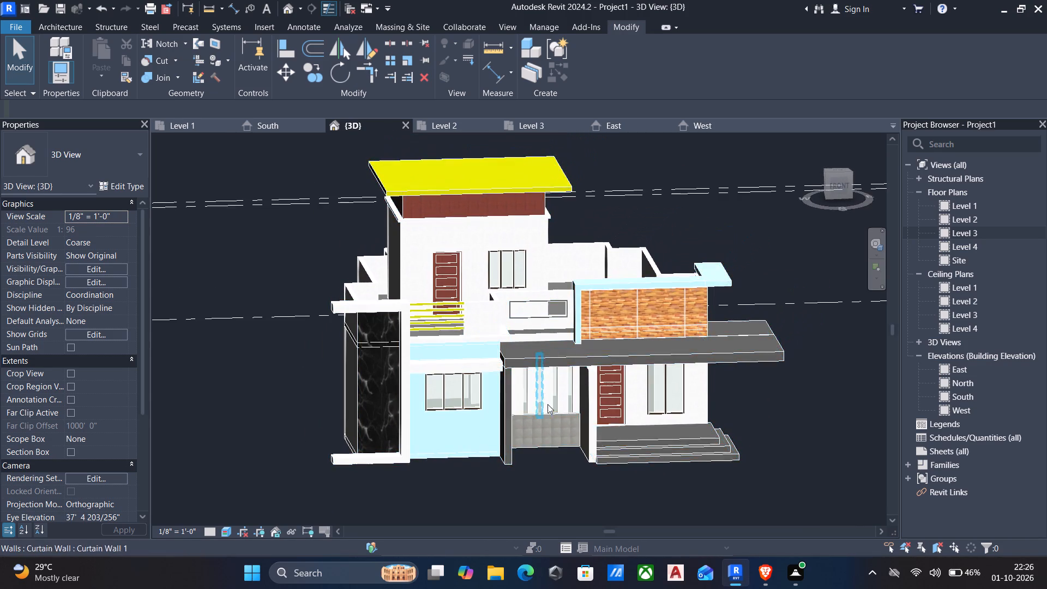
scroll(615, 357, up, 1)
middle_drag(608, 358, 559, 401)
scroll(600, 365, up, 1)
scroll(526, 350, down, 2)
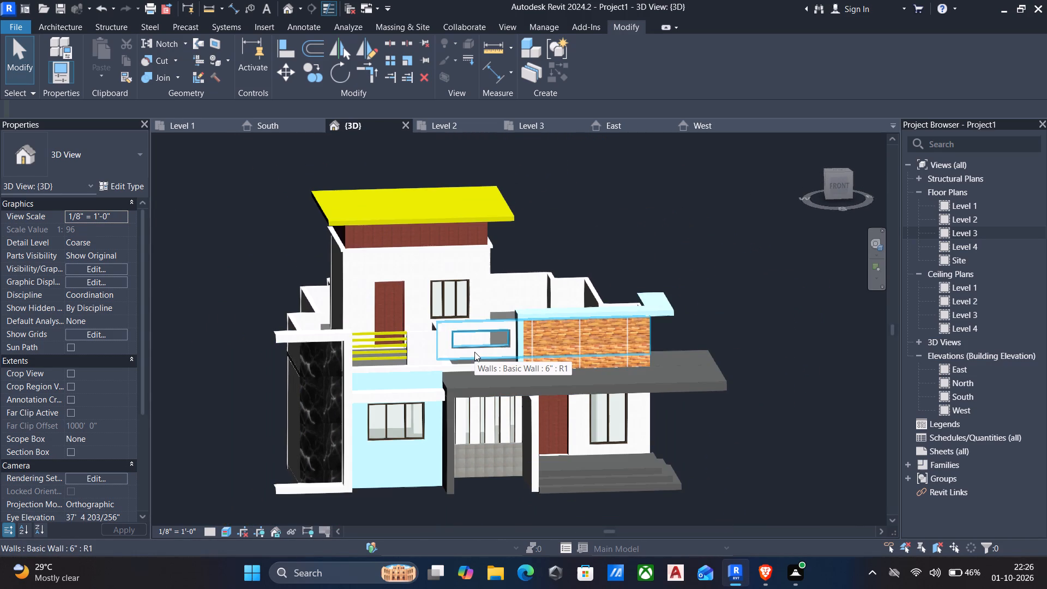
Save the project as "Modern indipendent house" in the REVIT -PLANS folder on drive C.
key(ctrl+s)
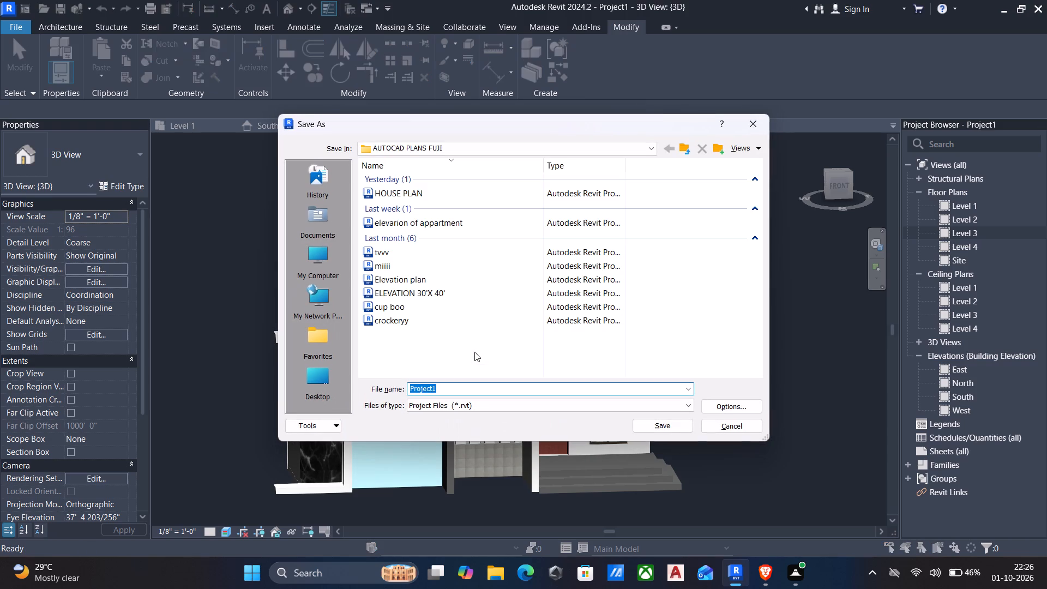
click(454, 147)
click(402, 180)
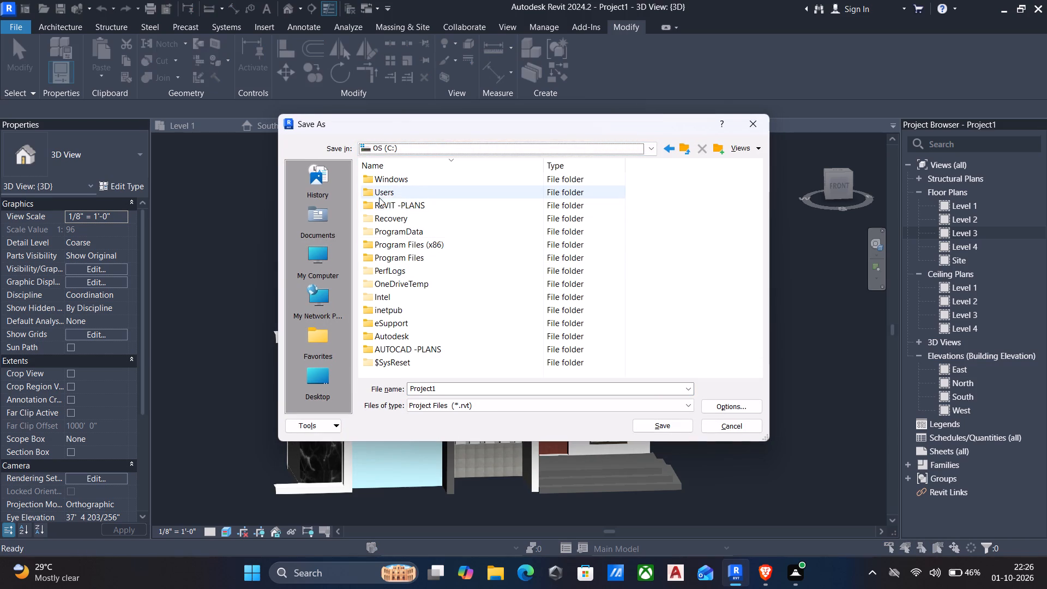
click(371, 203)
double_click(370, 204)
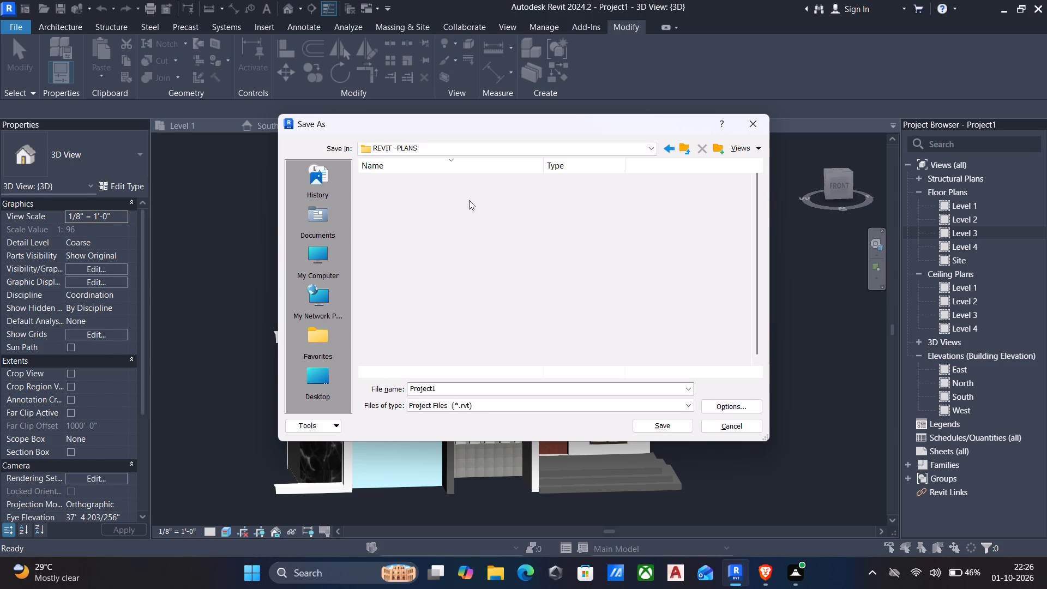
click(499, 391)
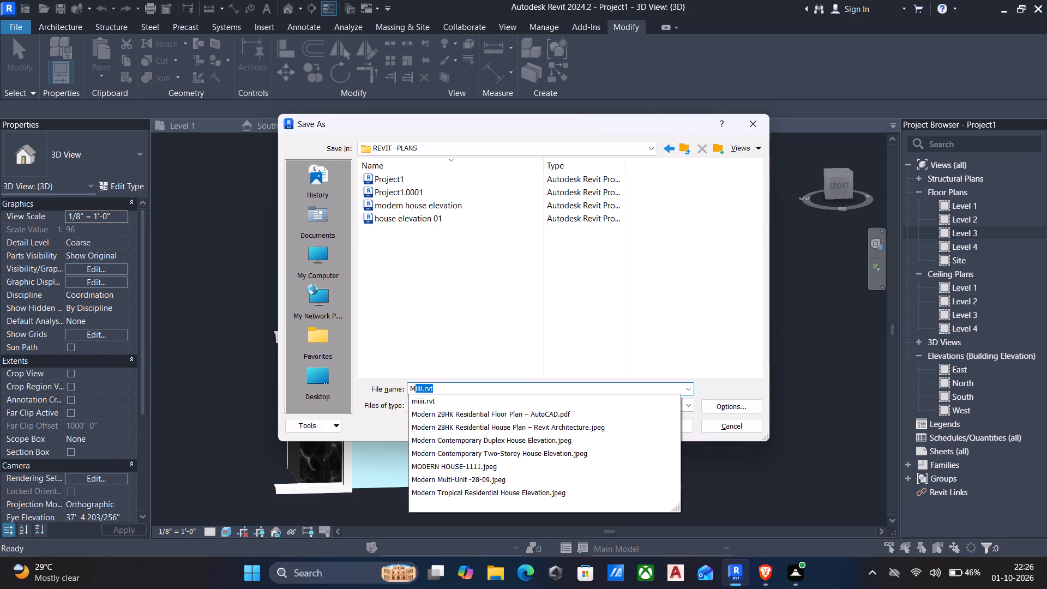
text(odern)
key(space)
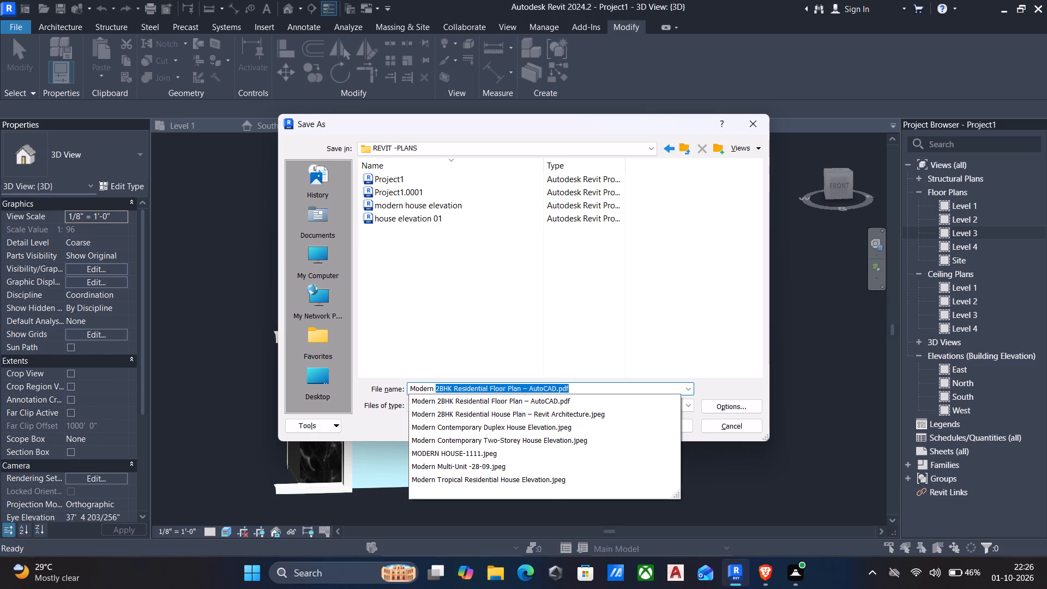
text(indi)
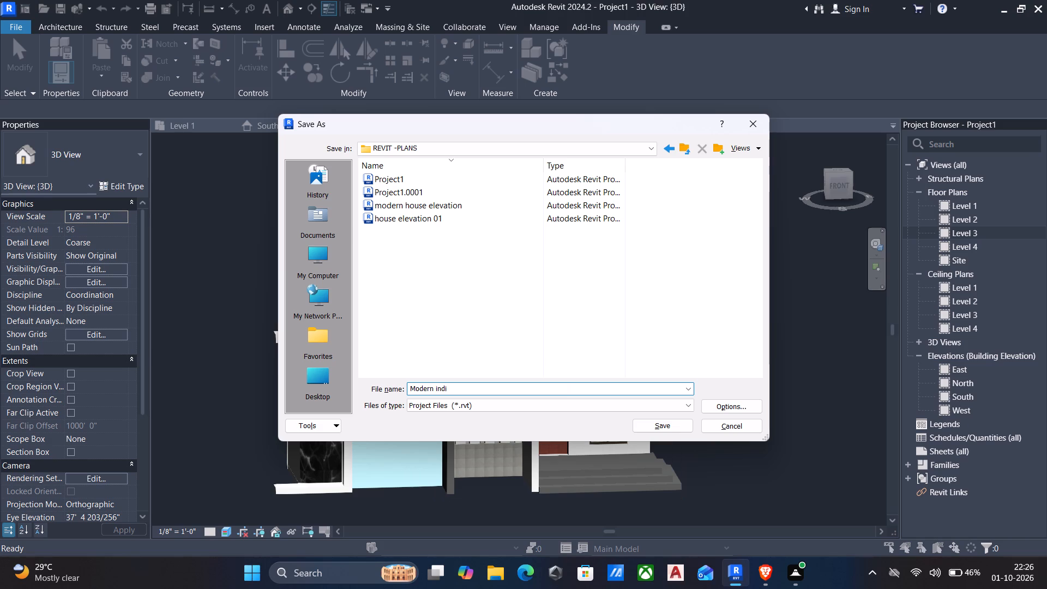
text(pendent)
key(space)
text(house)
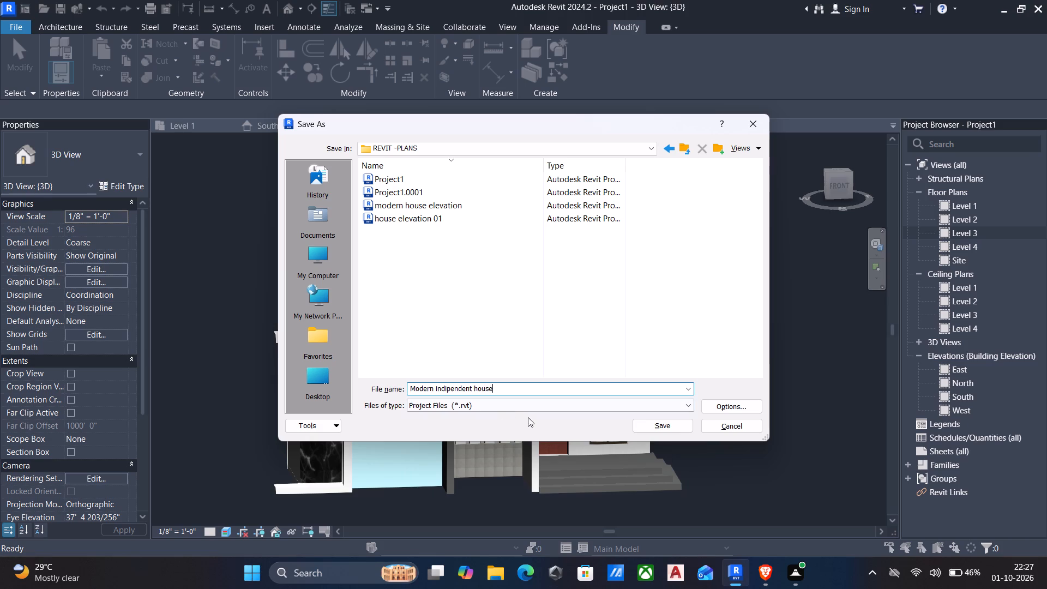
click(654, 425)
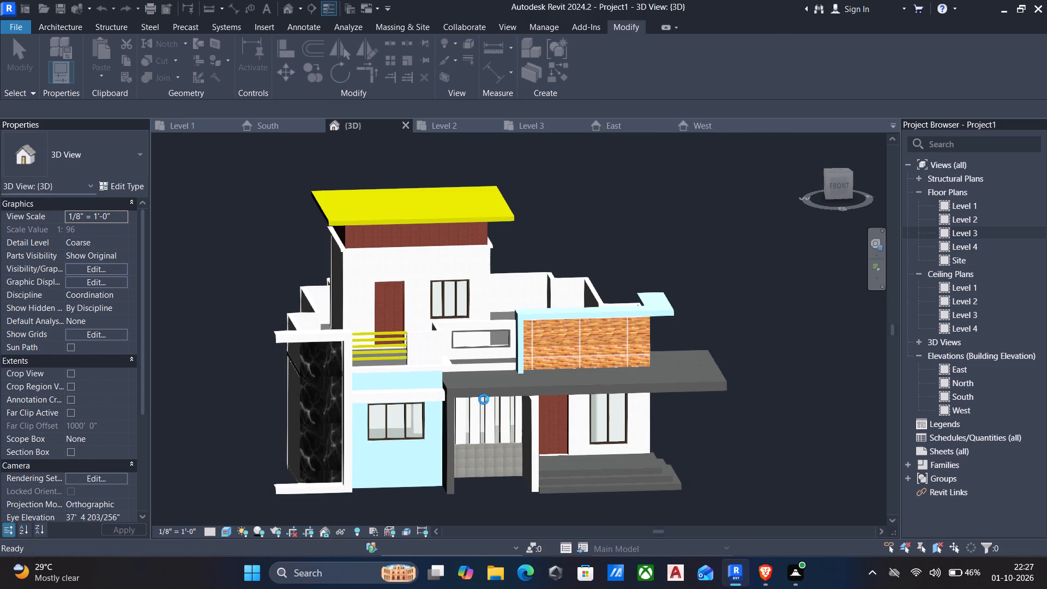
Set the print range to the visible portion of the current window and preview the 3D front view's page.
scroll(440, 451, up, 2)
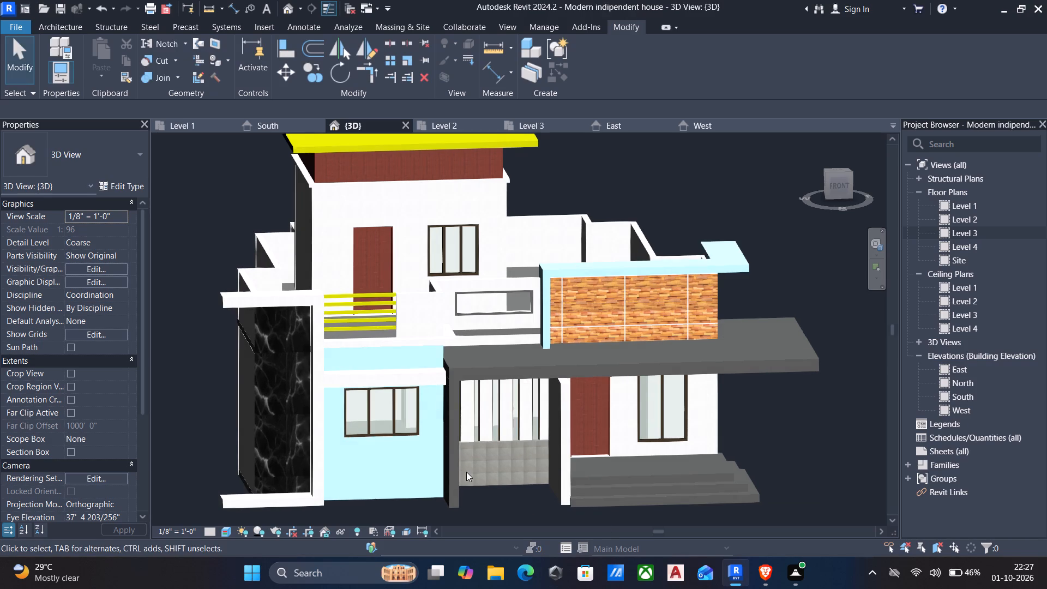
scroll(463, 466, down, 1)
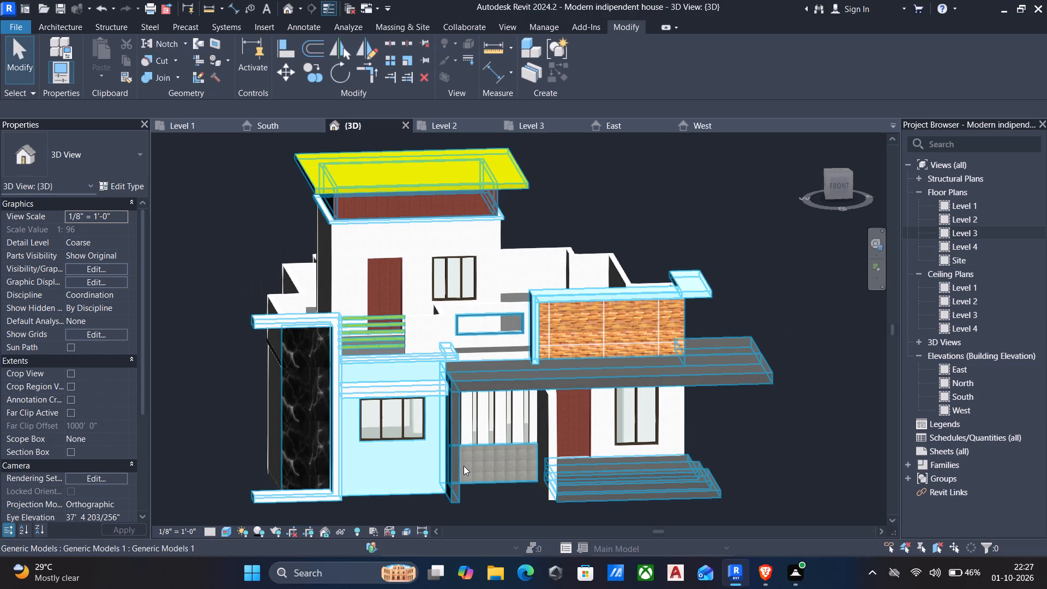
key(ctrl+p)
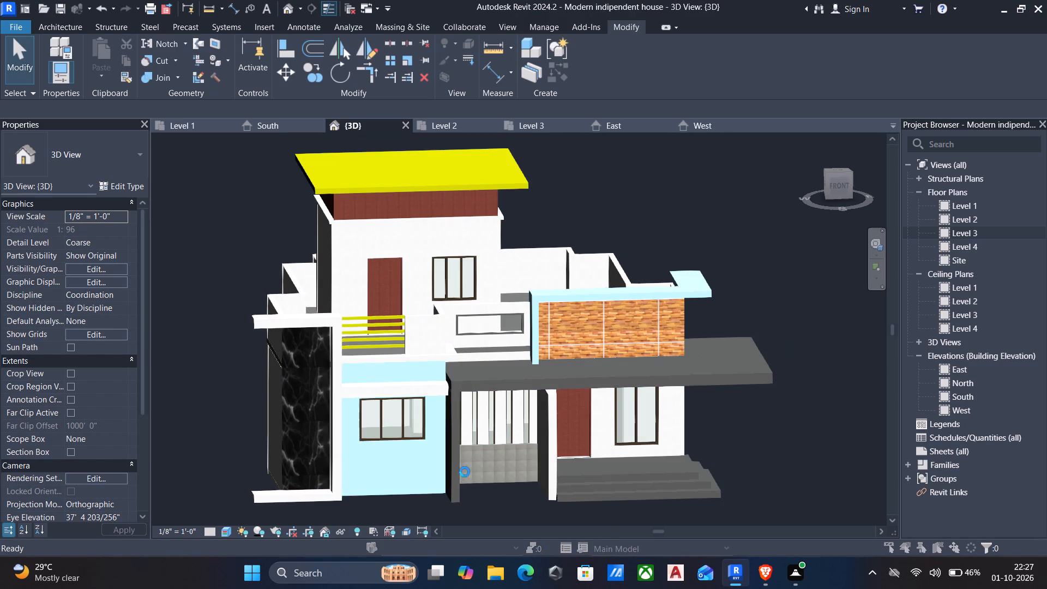
click(405, 348)
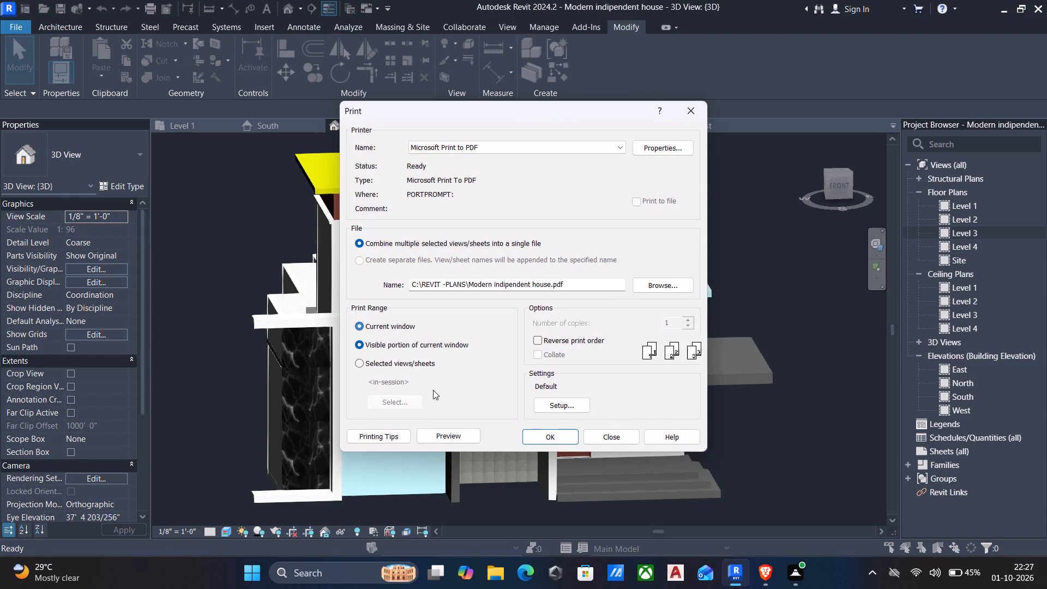
click(447, 435)
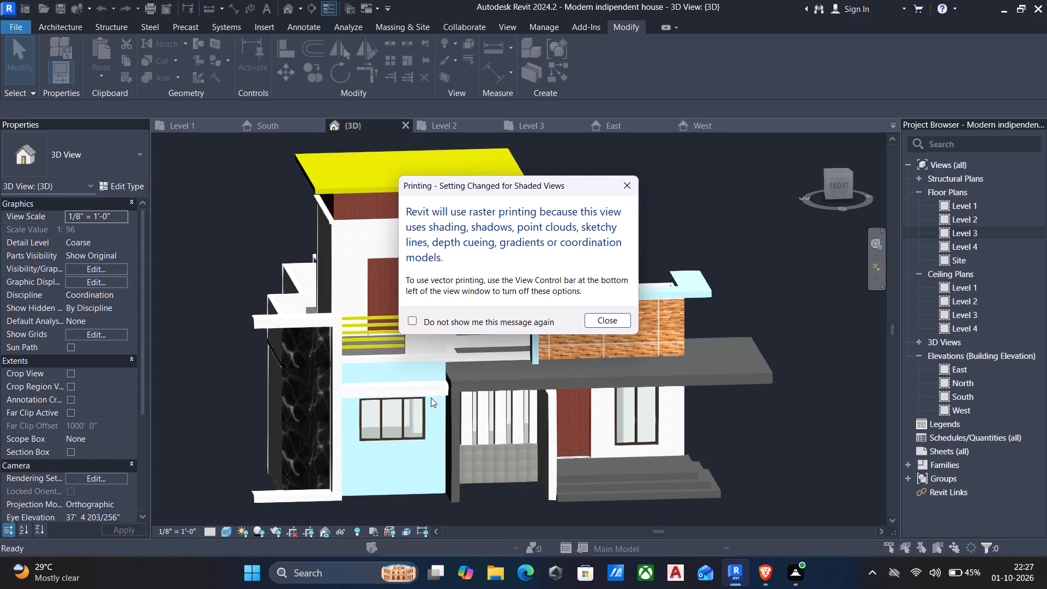
click(597, 316)
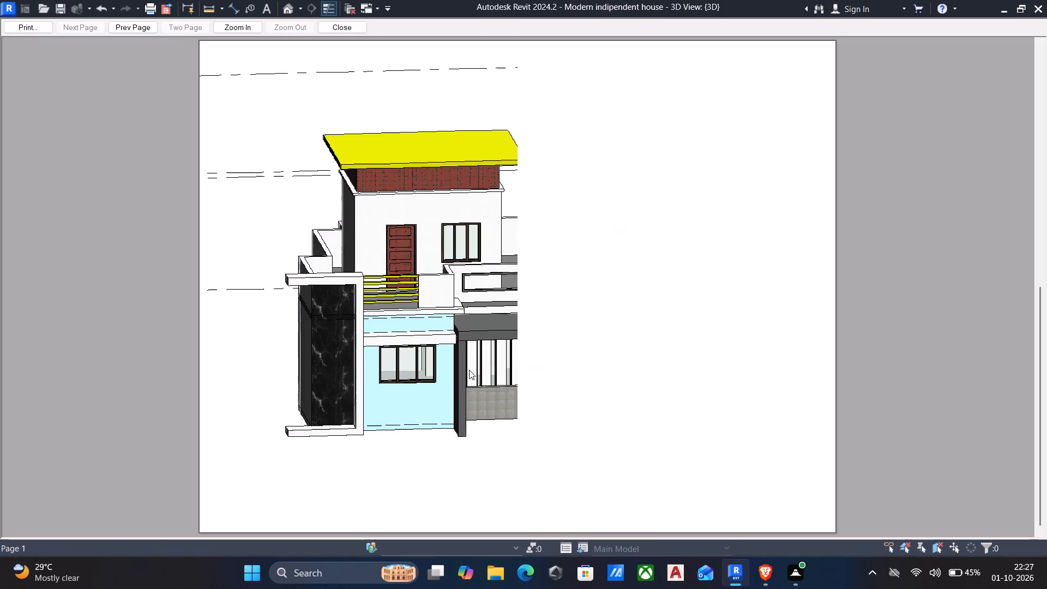
scroll(530, 317, up, 3)
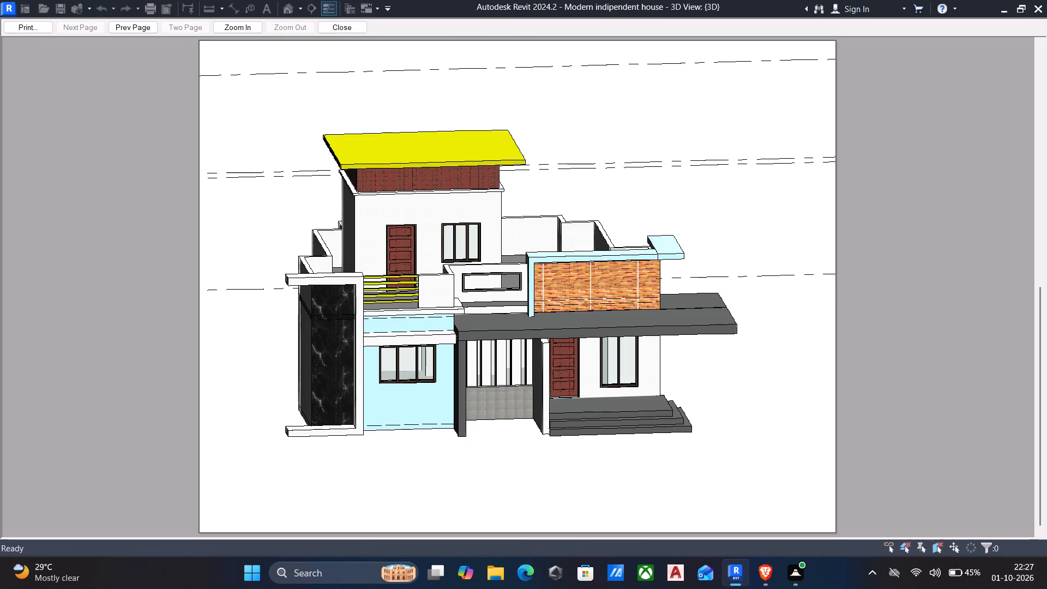
scroll(509, 334, up, 3)
click(344, 25)
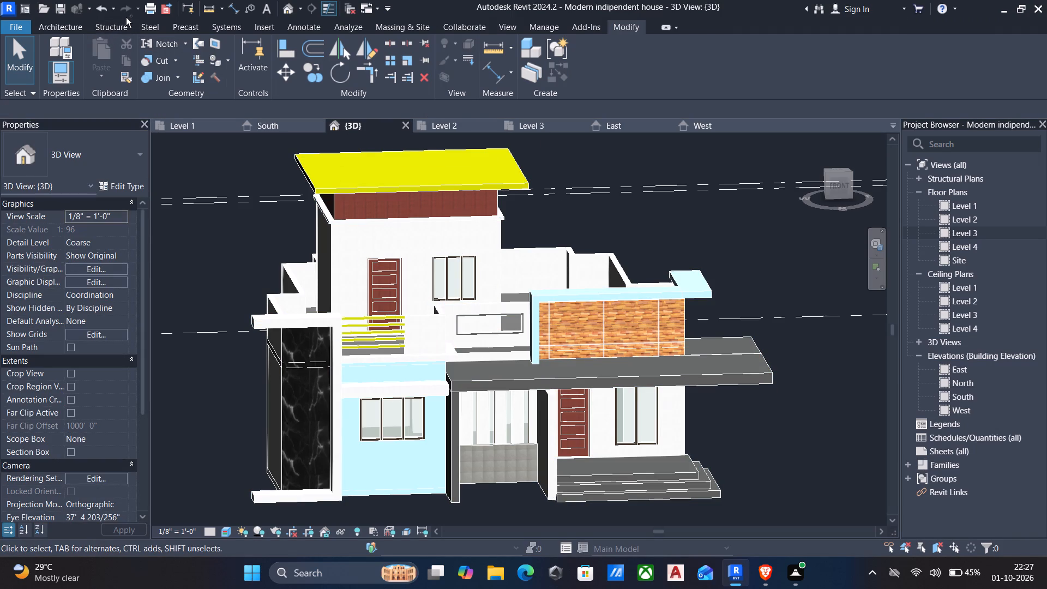
Print the visible portion of the 3D view with Microsoft Print to PDF.
key(ctrl+p)
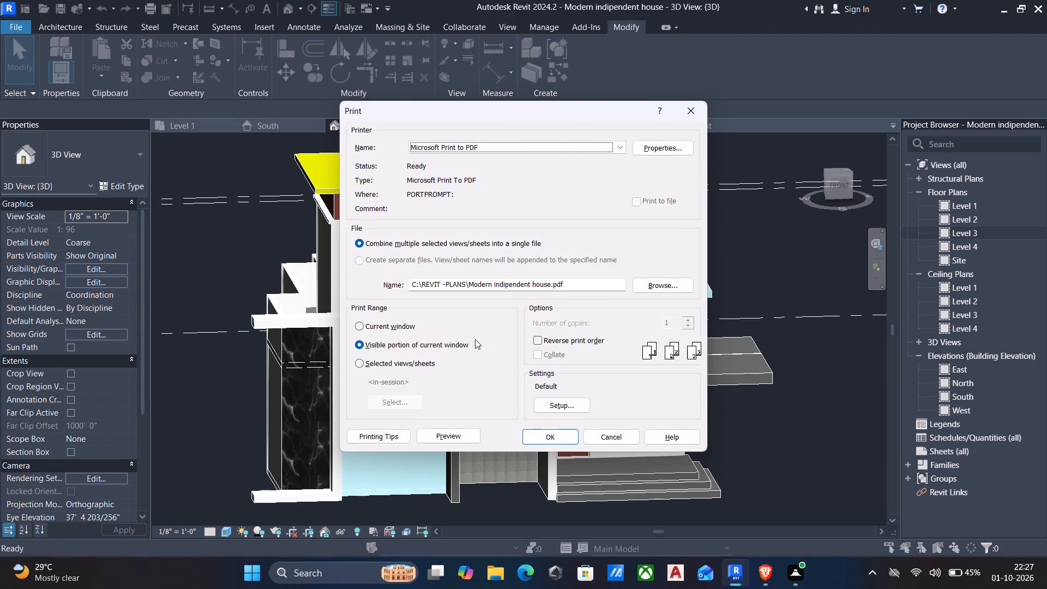
click(546, 438)
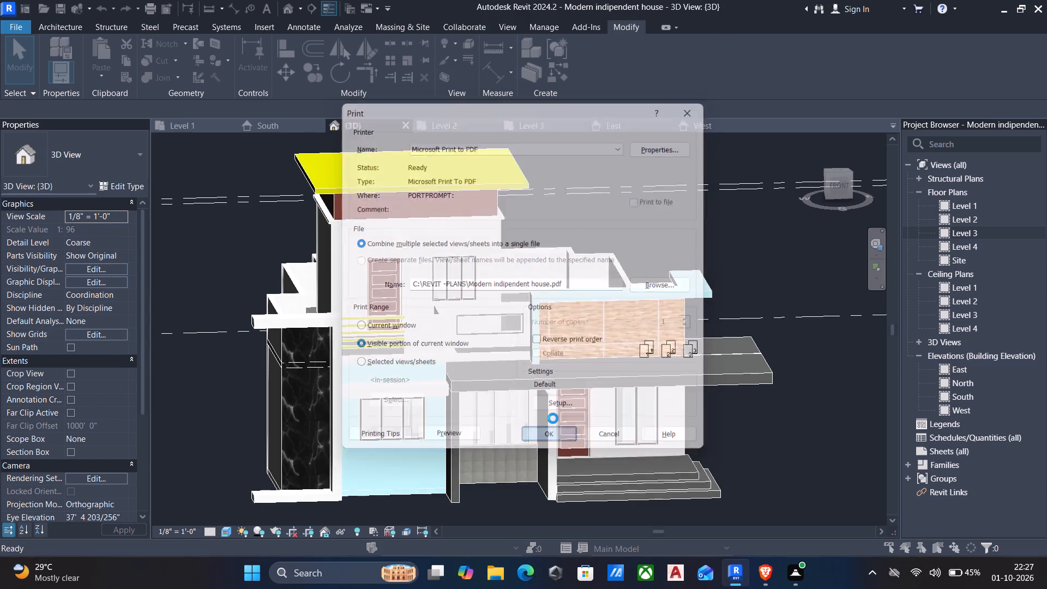
click(604, 321)
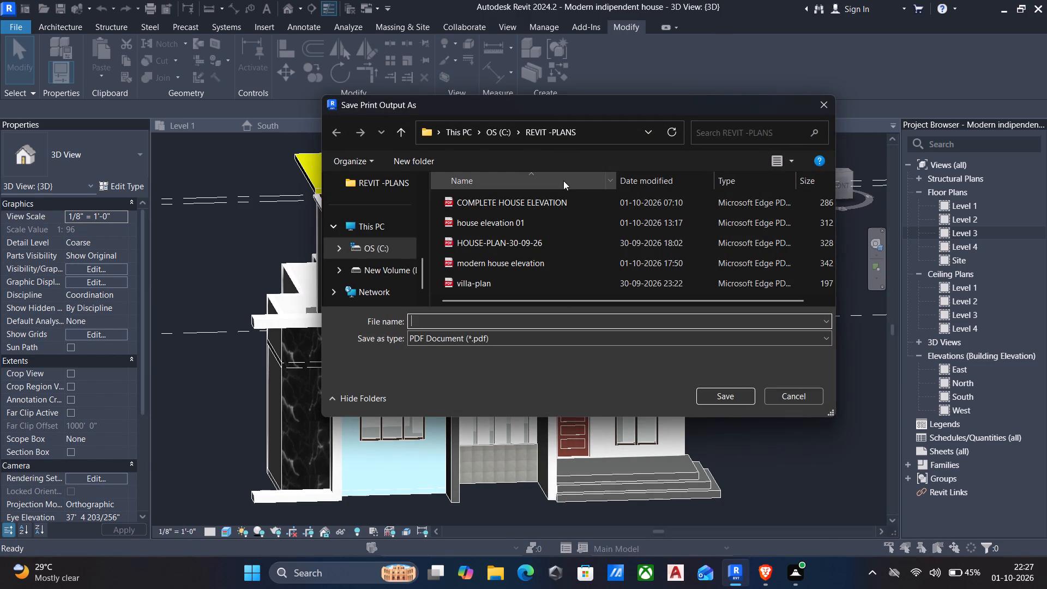
Save the print output as the PDF "Modern indipendent hh" in the REVIT -PLANS folder on drive C.
text(odern)
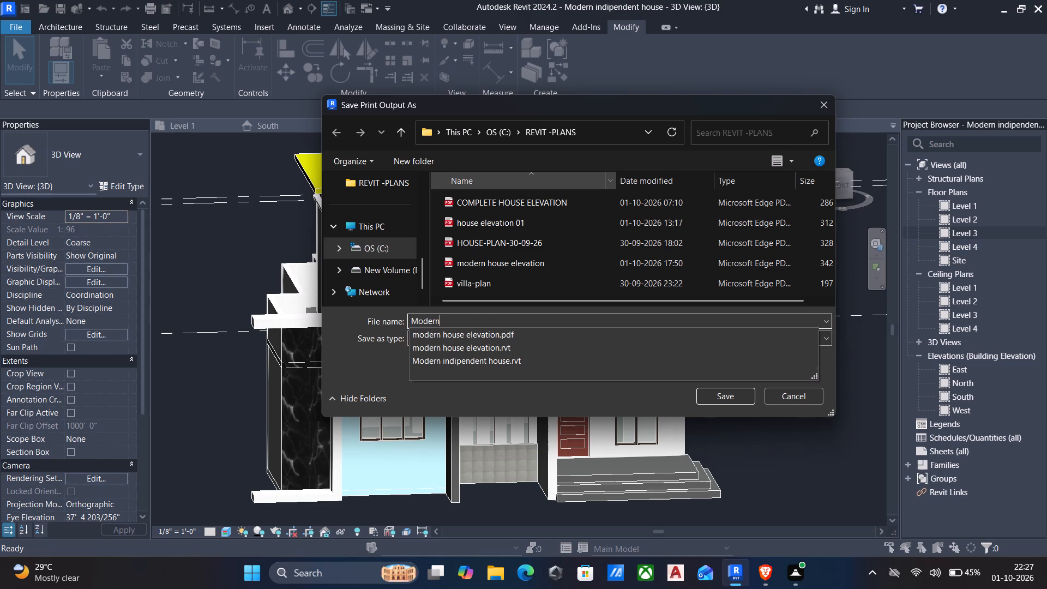
key(Down)
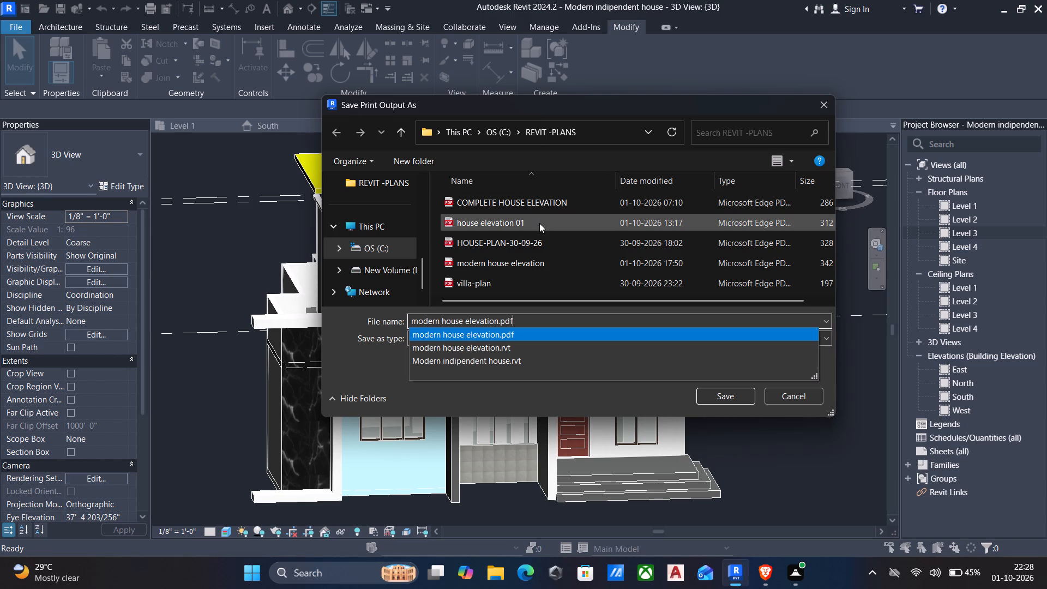
key(BackSpace)
key(BackSpace)
key(BackSpace)
key(BackSpace)
key(BackSpace)
key(BackSpace)
key(BackSpace)
key(BackSpace)
key(BackSpace)
key(BackSpace)
key(BackSpace)
key(BackSpace)
key(BackSpace)
key(BackSpace)
key(BackSpace)
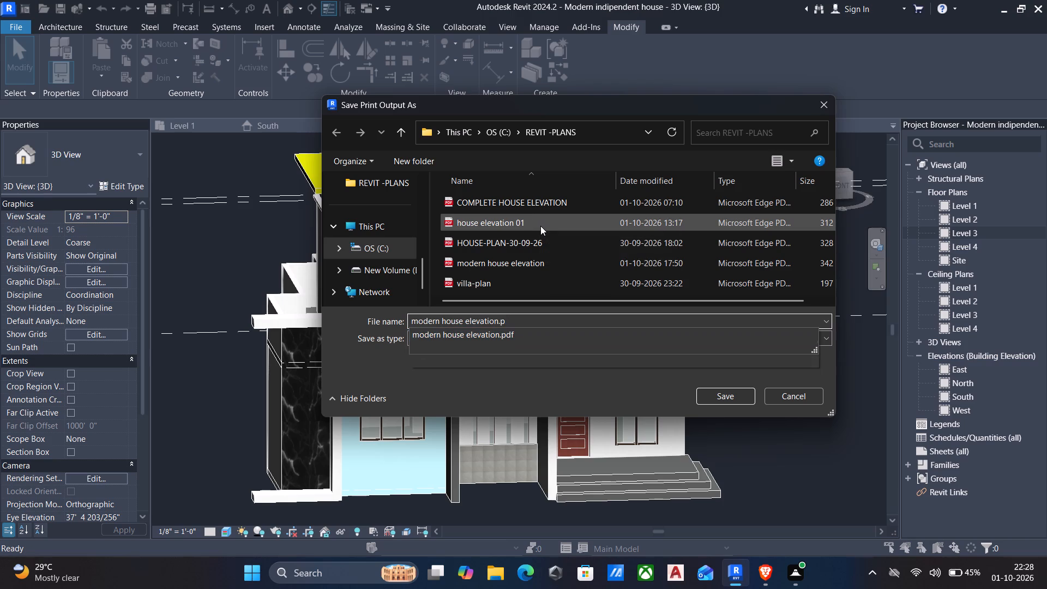
key(BackSpace)
key(BackSpace)
key(BackSpace)
key(BackSpace)
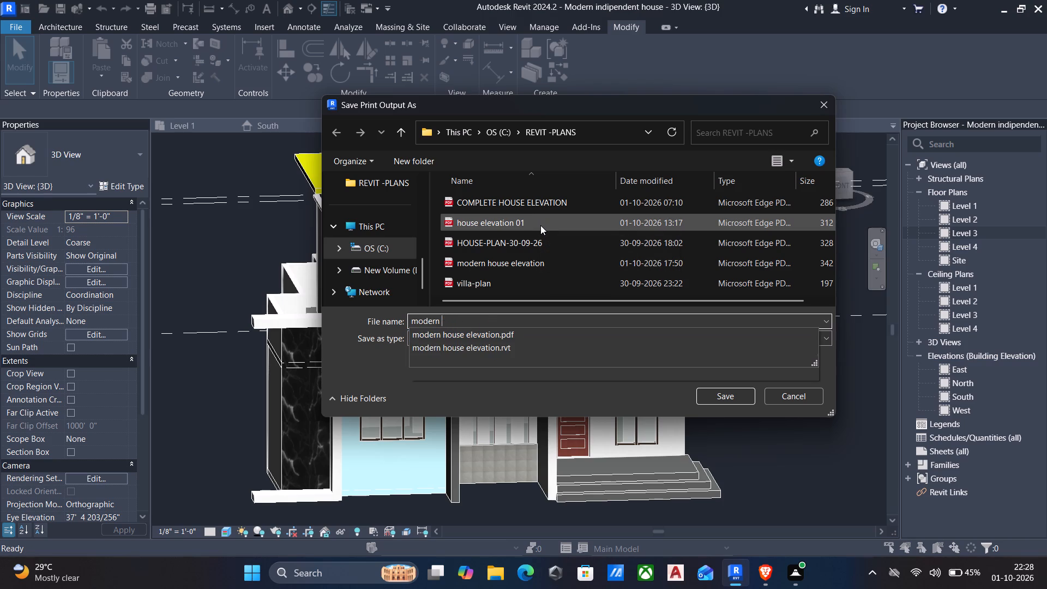
key(Down)
key(Down)
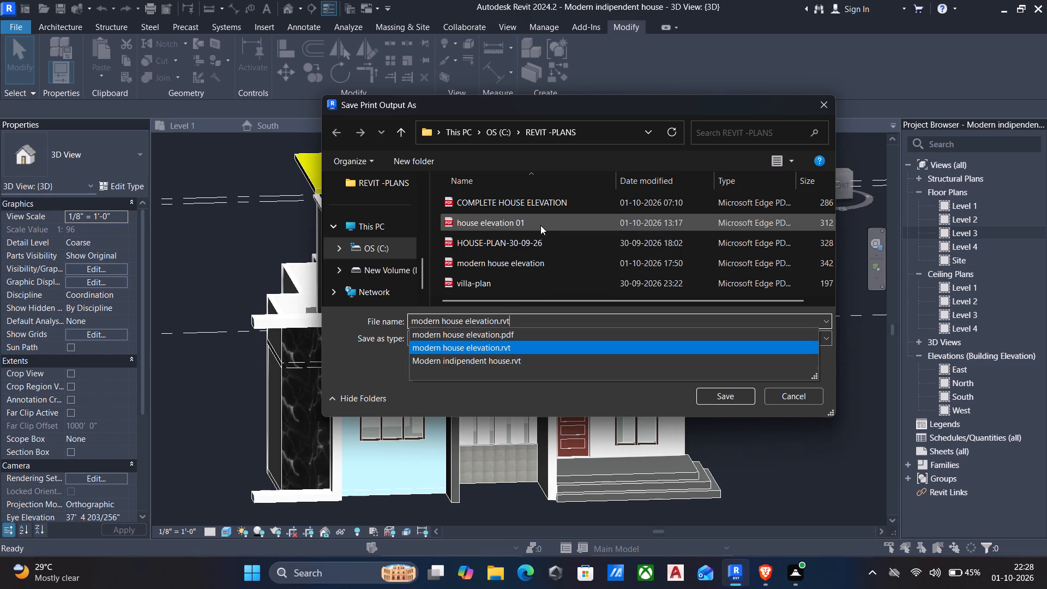
key(Down)
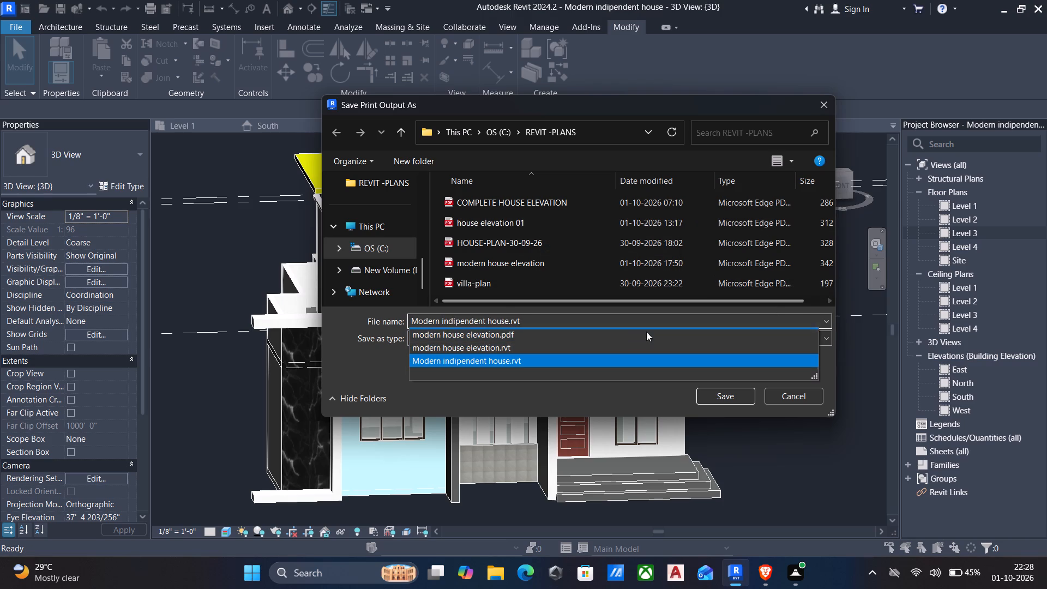
click(554, 317)
key(BackSpace)
key(BackSpace)
key(BackSpace)
key(BackSpace)
key(BackSpace)
key(BackSpace)
key(BackSpace)
key(BackSpace)
key(BackSpace)
key(BackSpace)
key(BackSpace)
key(BackSpace)
key(BackSpace)
key(BackSpace)
key(BackSpace)
key(BackSpace)
key(BackSpace)
key(BackSpace)
key(BackSpace)
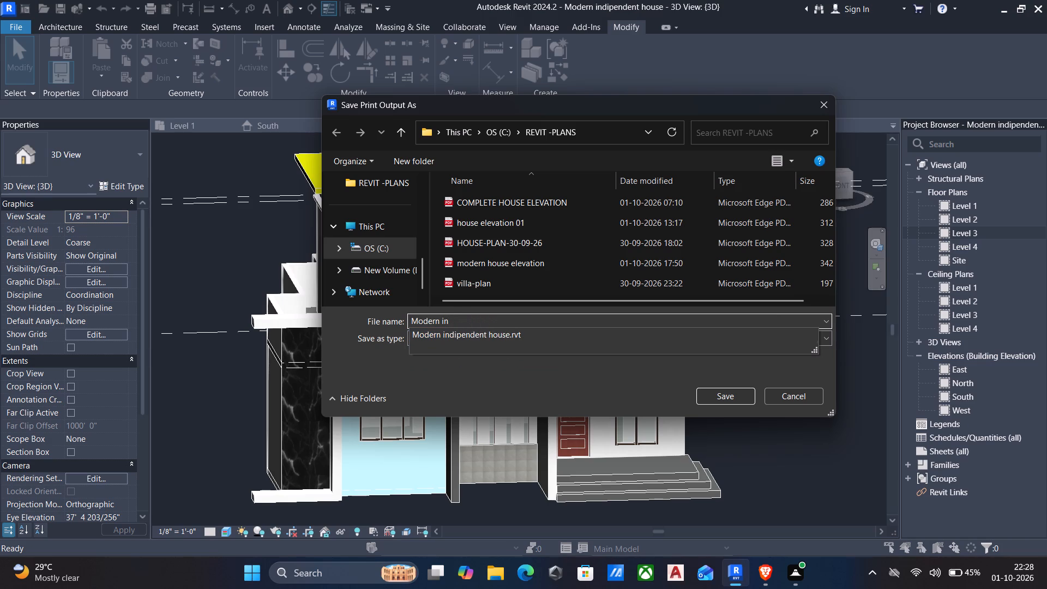
text(dipendent)
key(space)
text(hp)
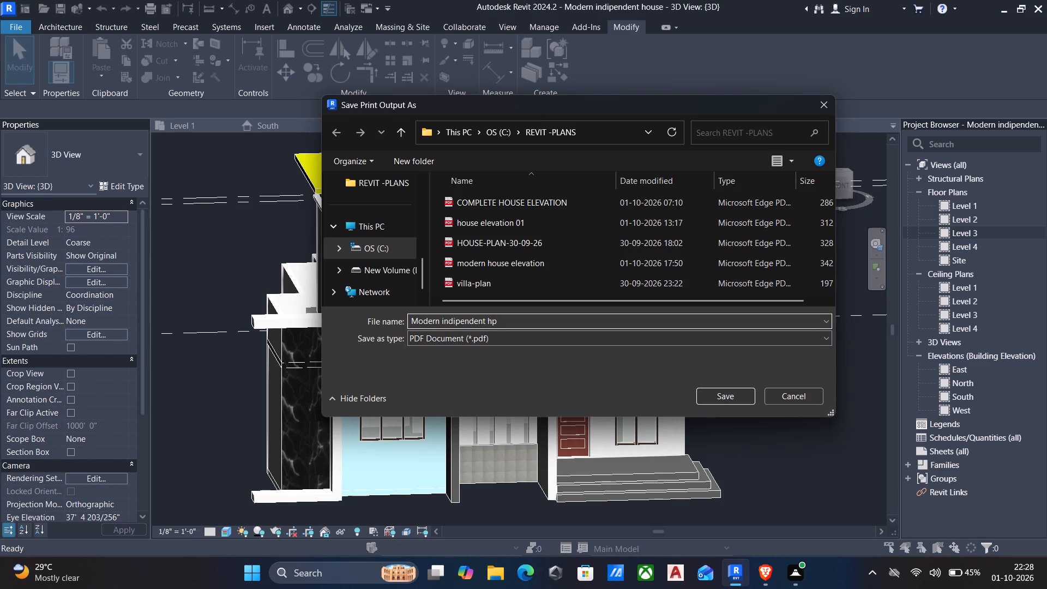
key(BackSpace)
key(h)
click(715, 392)
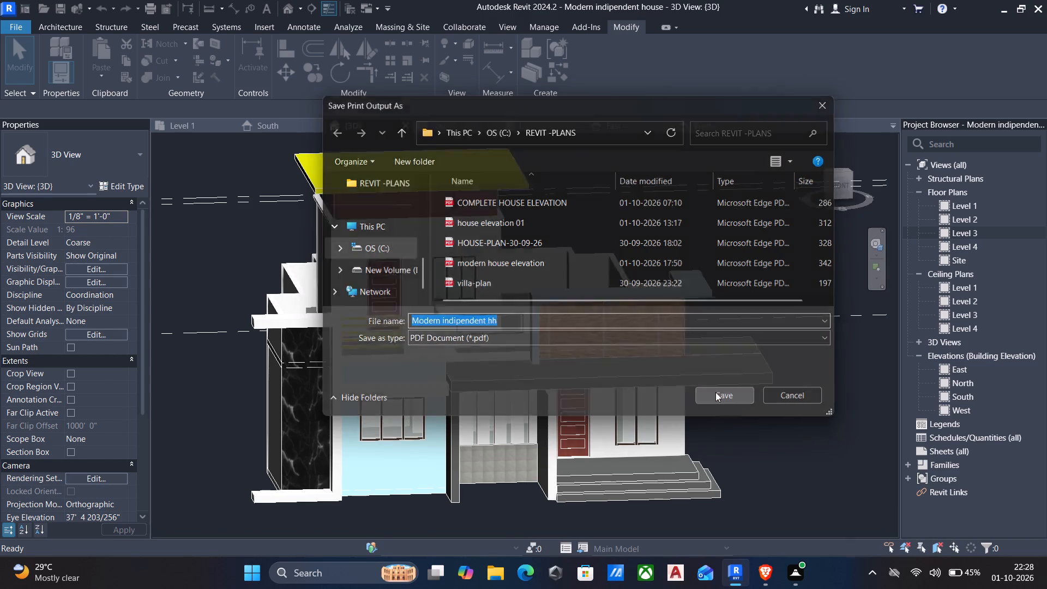